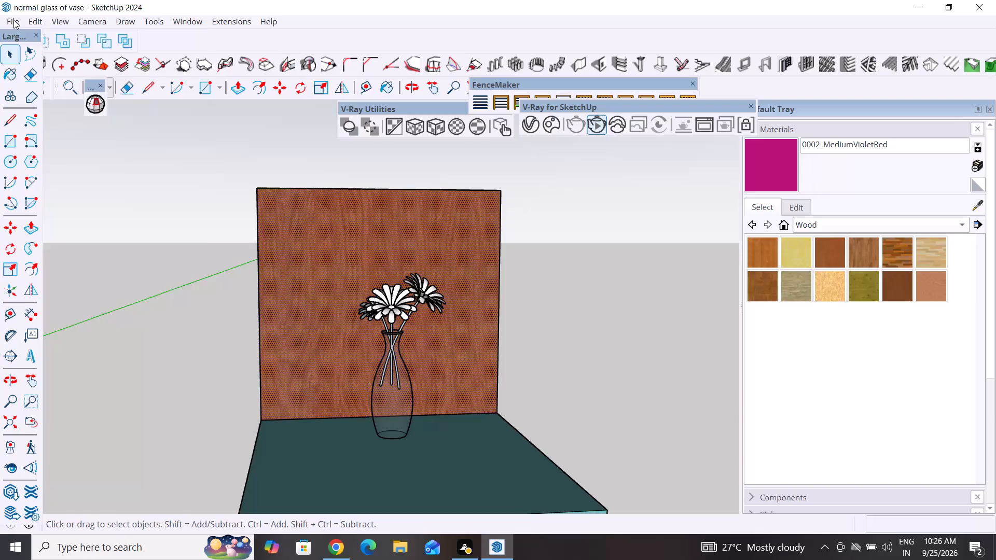
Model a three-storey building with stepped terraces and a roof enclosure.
Start a new blank model in place of the flower vase scene.
click(13, 20)
click(41, 35)
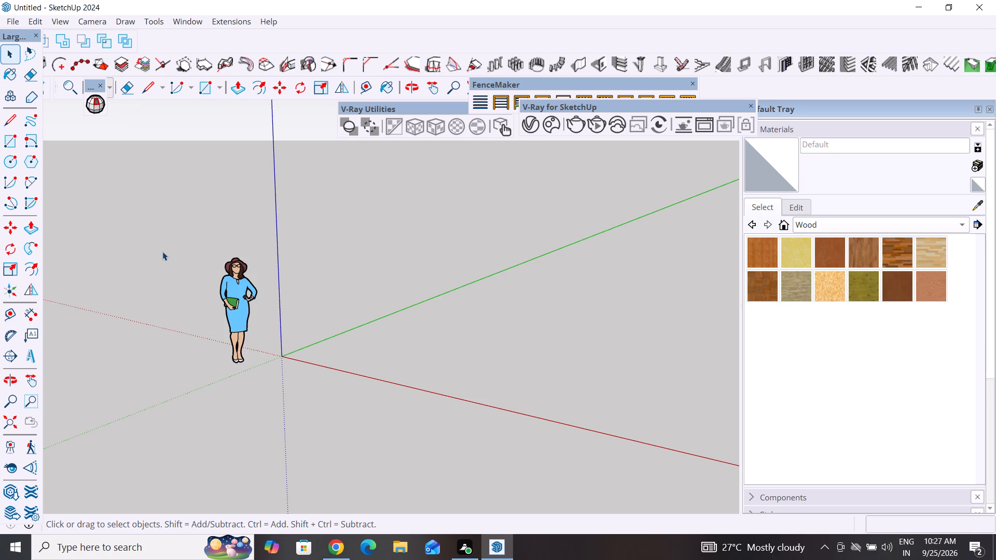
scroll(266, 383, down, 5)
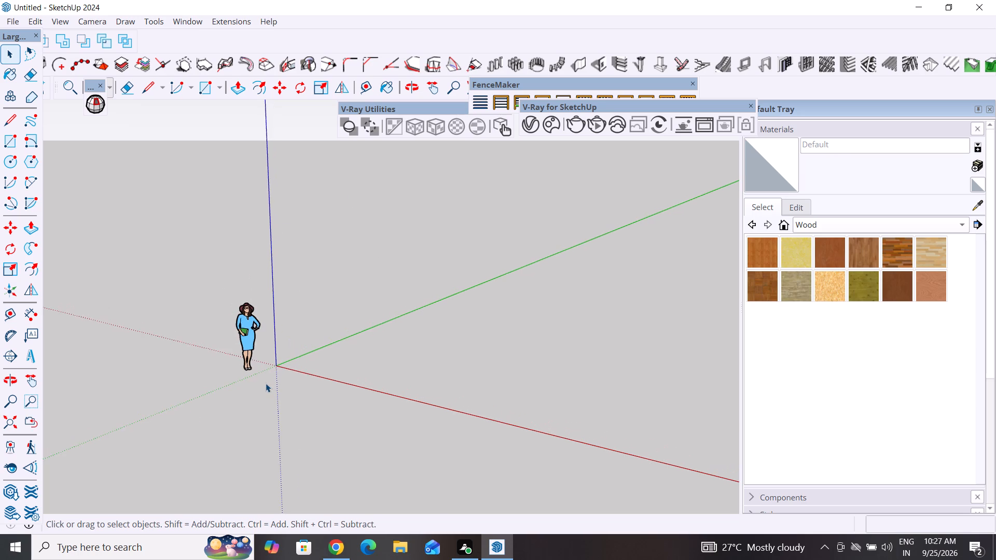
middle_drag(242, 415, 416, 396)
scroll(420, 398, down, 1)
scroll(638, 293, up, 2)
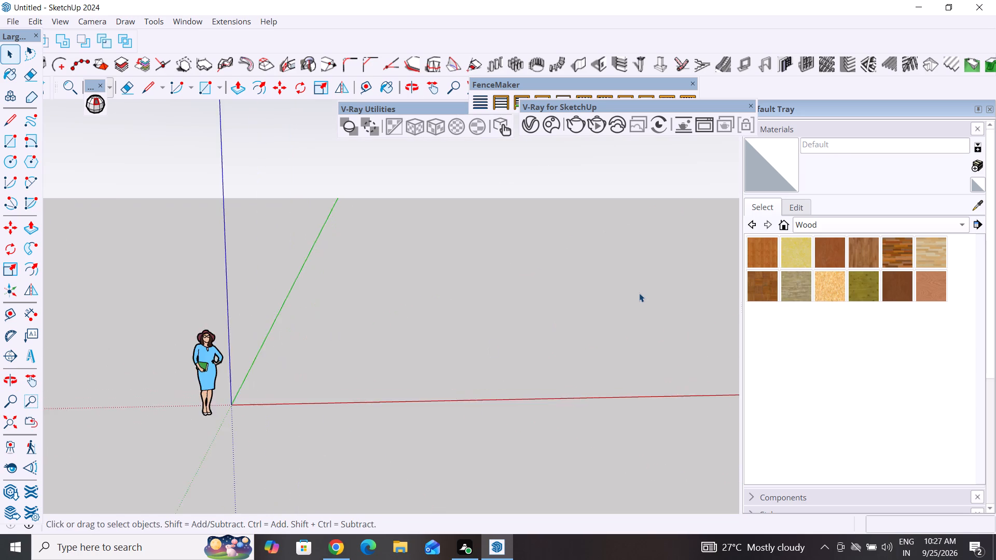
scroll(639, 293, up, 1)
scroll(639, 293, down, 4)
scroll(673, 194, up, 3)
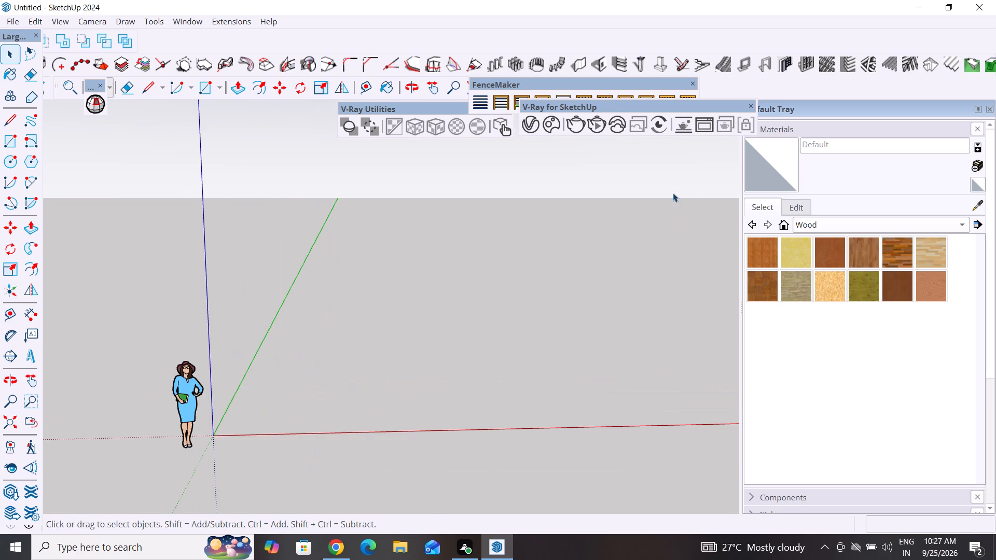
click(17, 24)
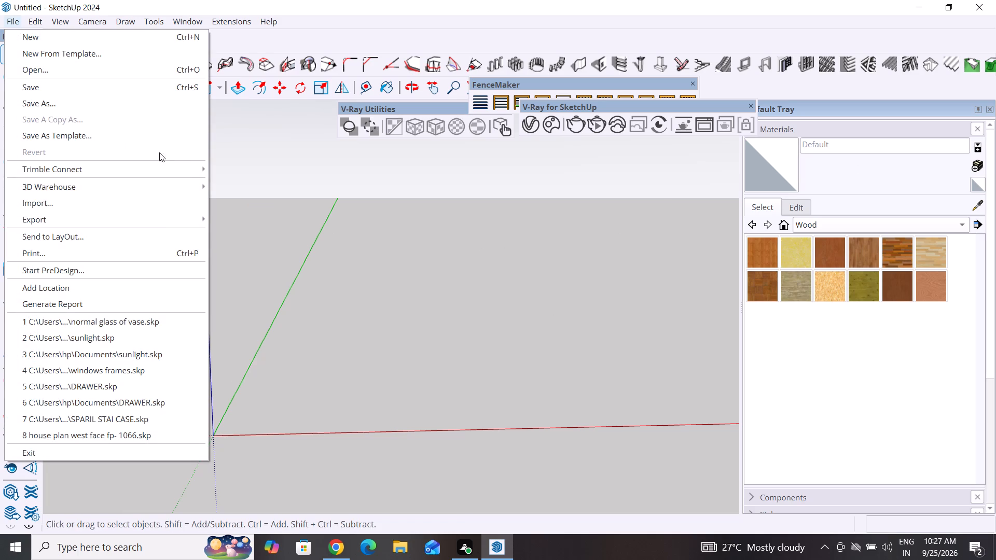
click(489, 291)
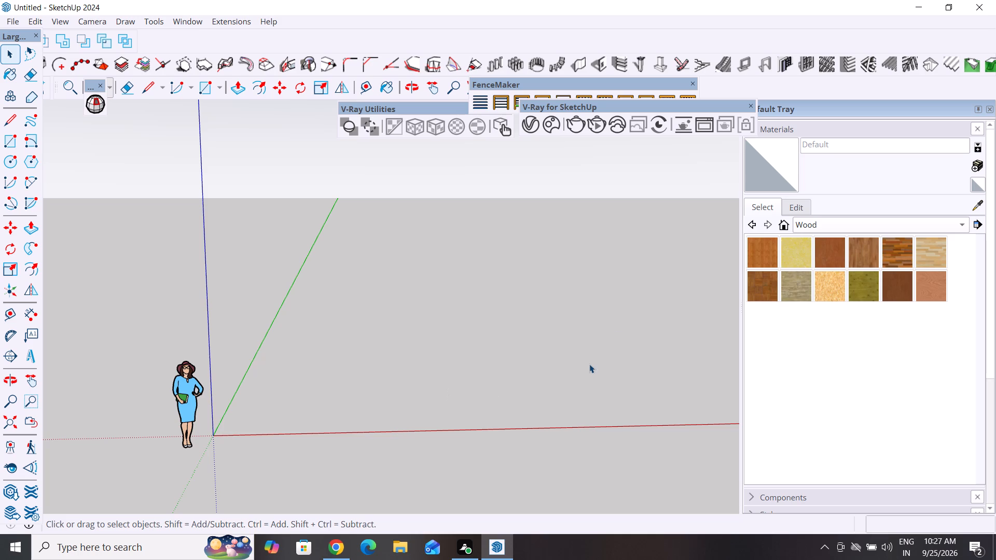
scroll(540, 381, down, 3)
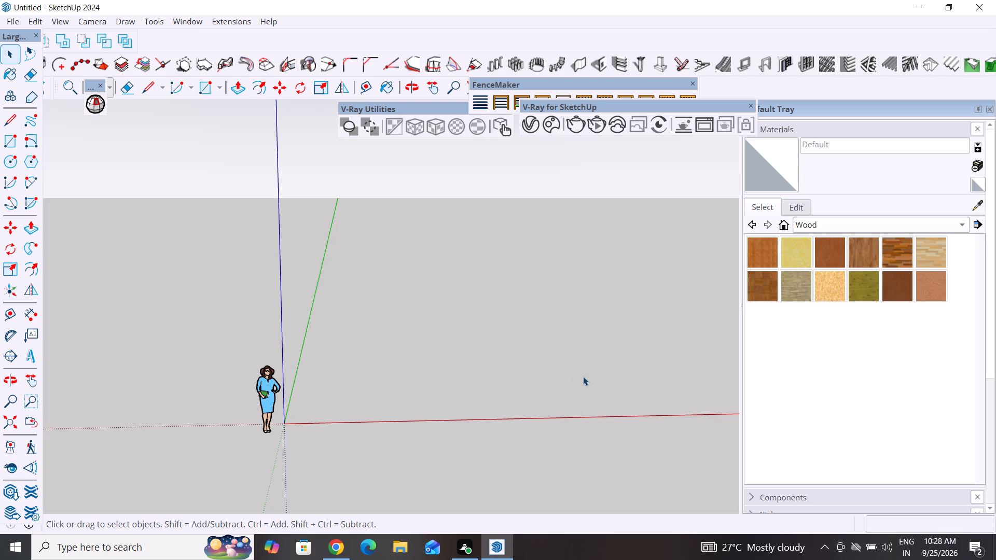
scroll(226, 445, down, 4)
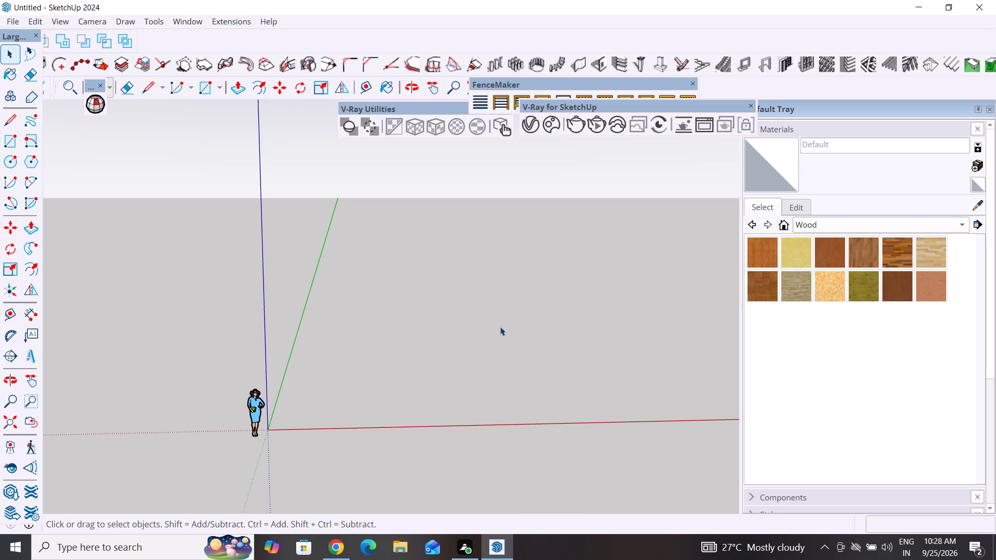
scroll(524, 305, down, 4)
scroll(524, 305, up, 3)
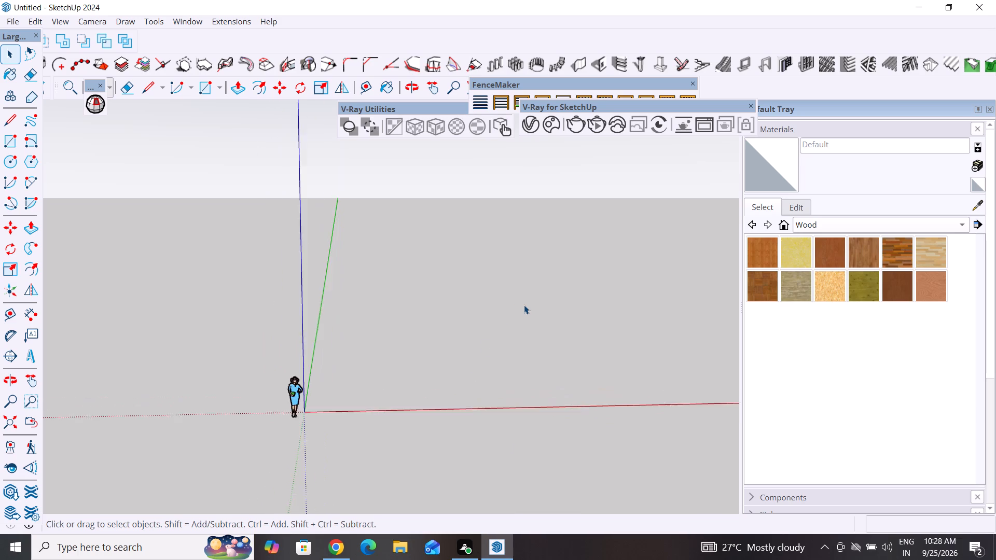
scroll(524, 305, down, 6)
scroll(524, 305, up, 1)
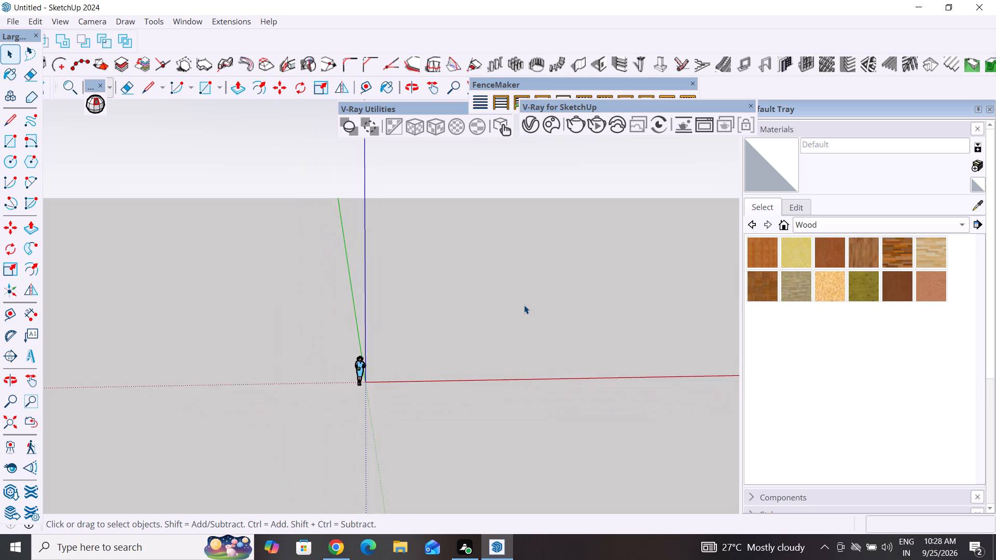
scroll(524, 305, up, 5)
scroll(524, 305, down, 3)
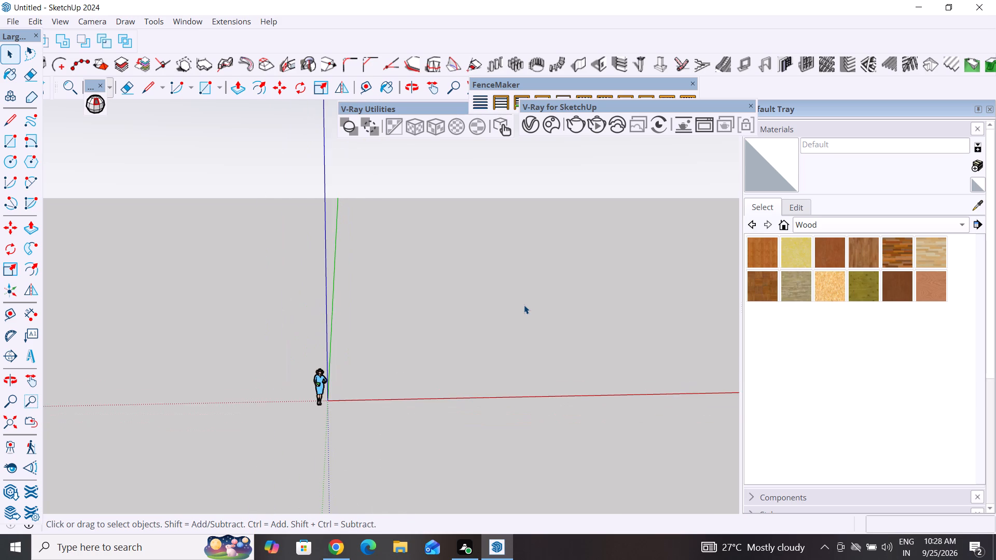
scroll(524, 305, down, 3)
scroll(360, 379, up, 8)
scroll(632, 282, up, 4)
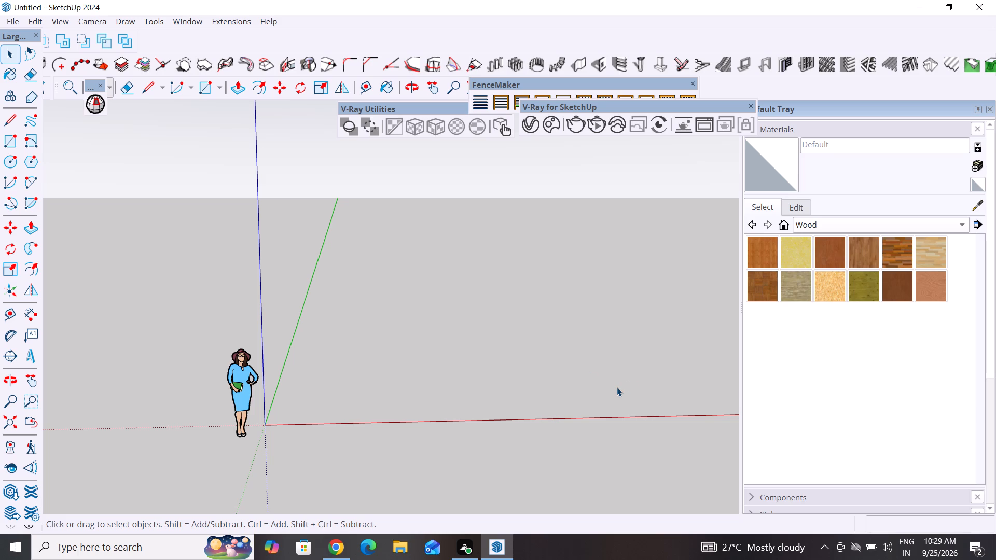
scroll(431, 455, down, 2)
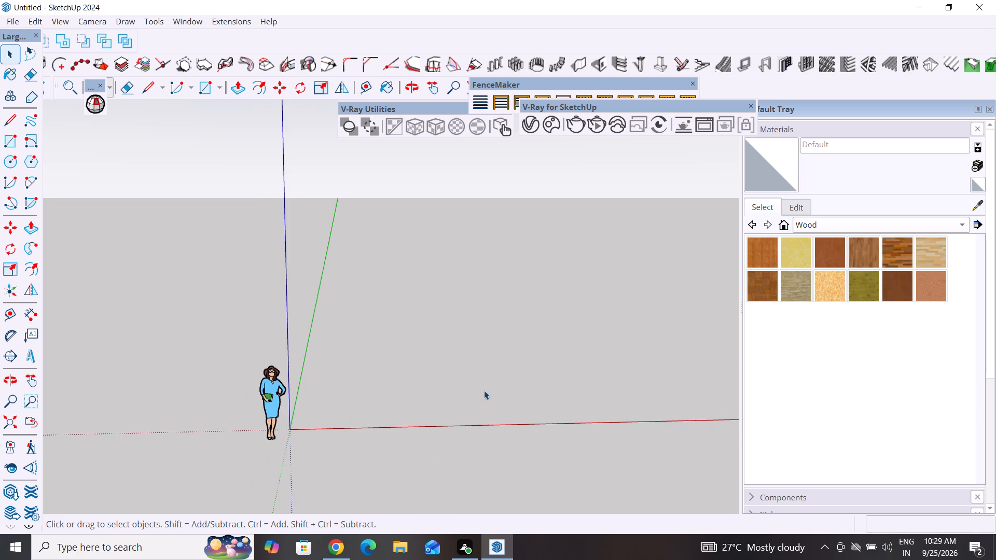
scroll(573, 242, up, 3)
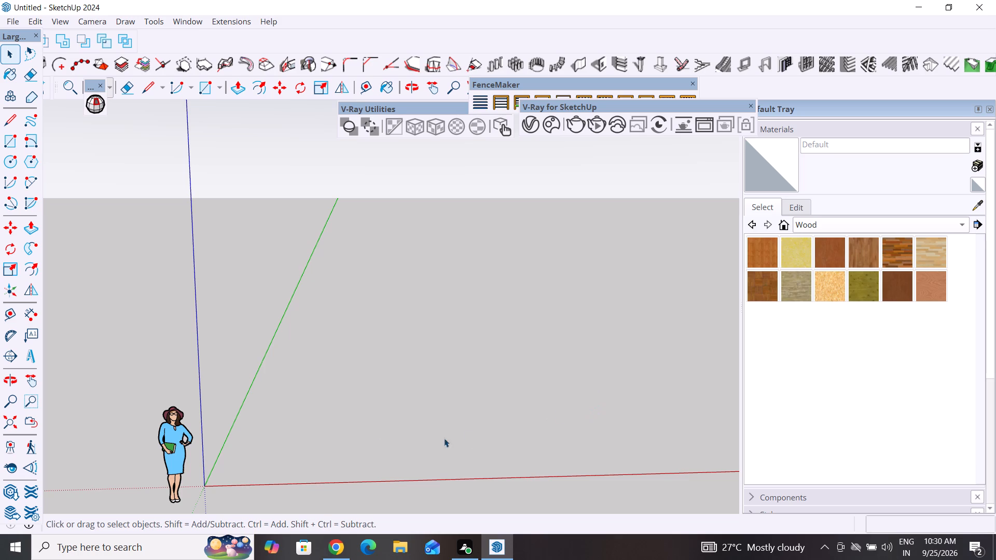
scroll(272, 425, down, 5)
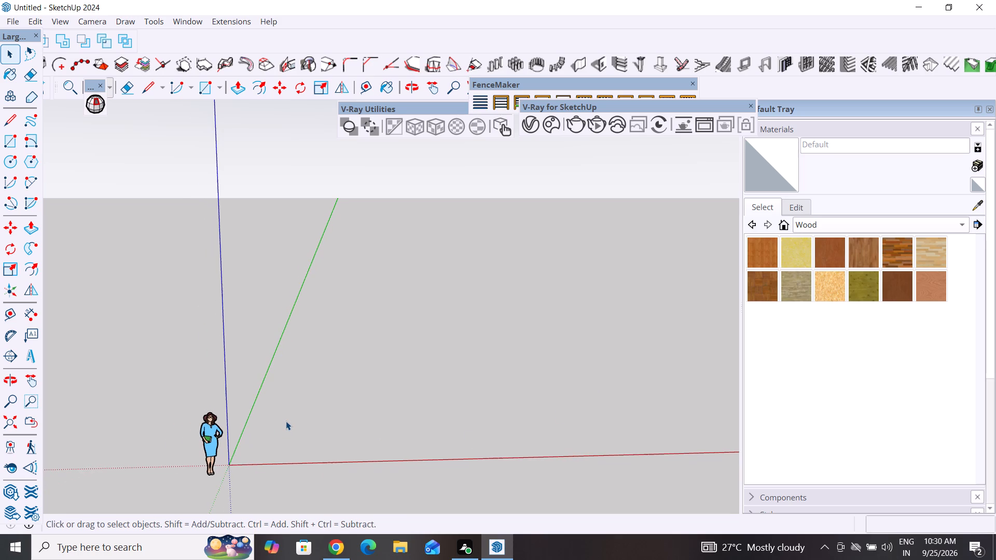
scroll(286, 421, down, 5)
Draw a ground-plane rectangle about 143 ft 6 in by 90 ft 6 in near the origin, between the red and green axes.
middle_drag(469, 442, 552, 424)
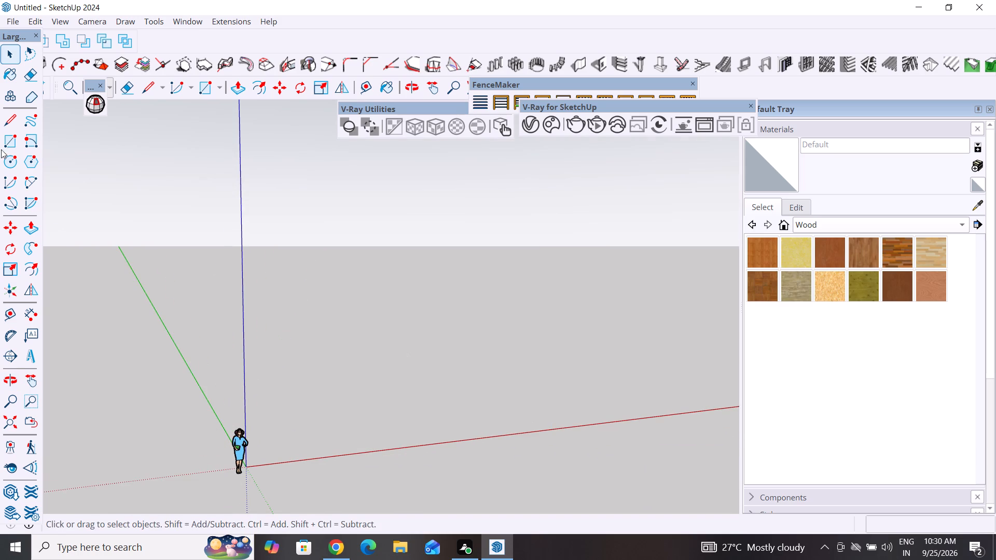
click(9, 142)
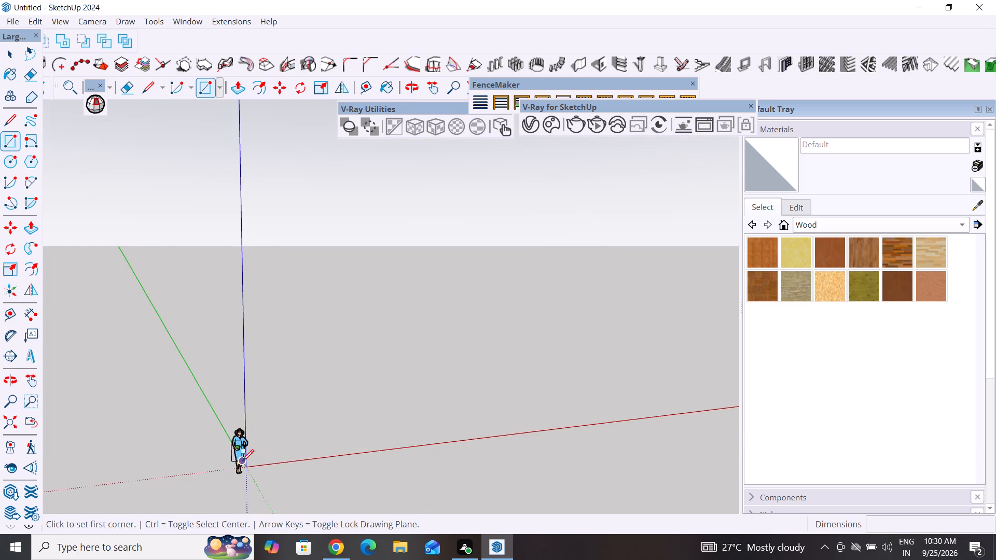
middle_drag(471, 426, 368, 457)
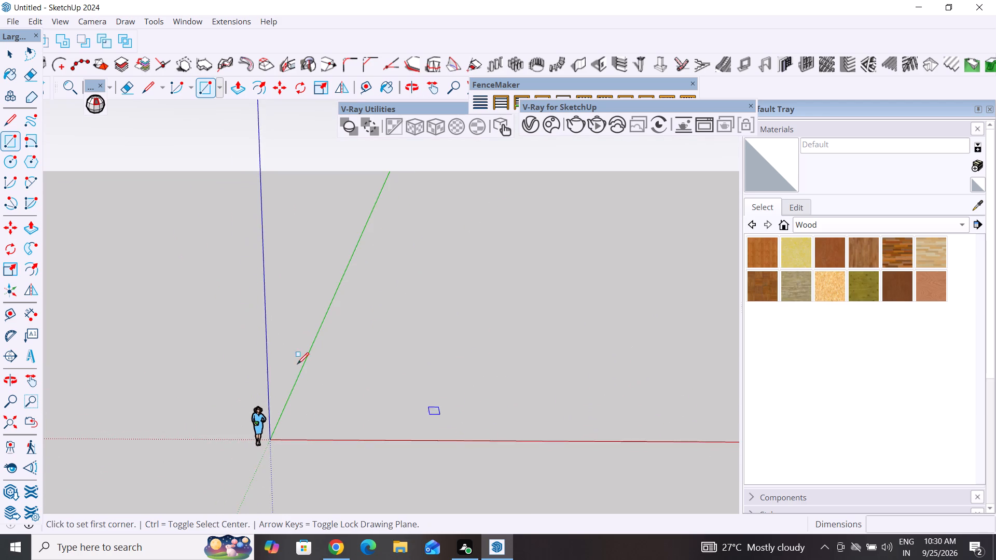
scroll(257, 354, down, 9)
click(316, 385)
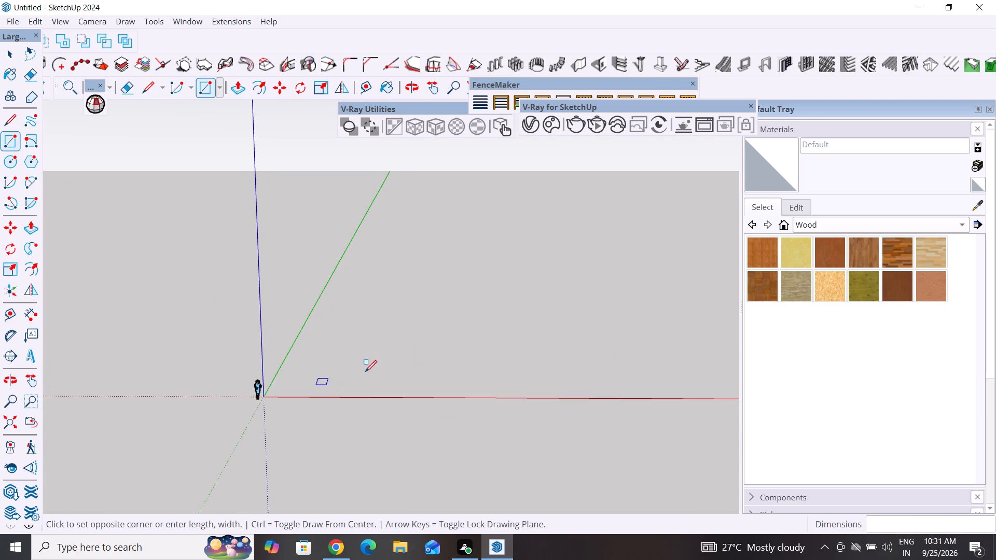
click(668, 320)
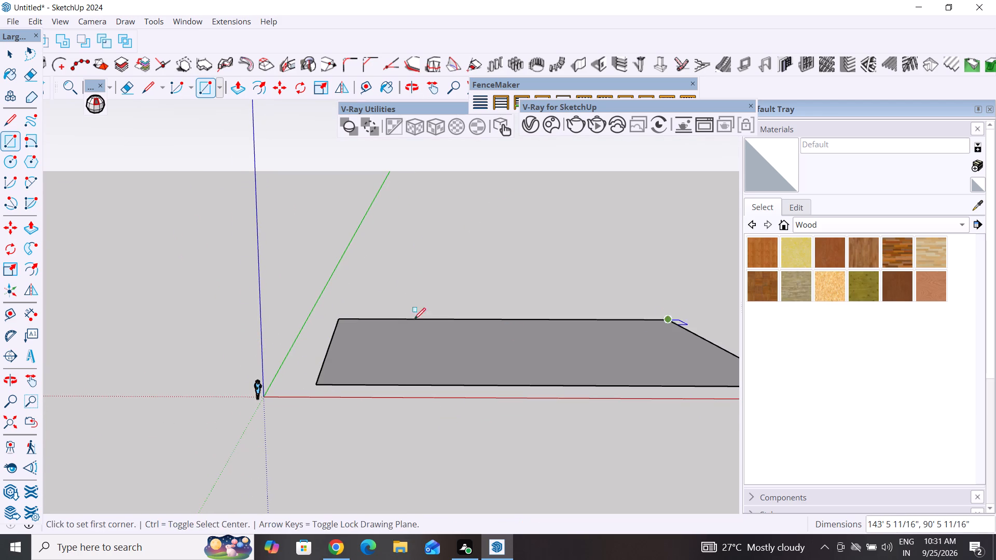
click(16, 49)
Push/Pull the rectangle's face upward about 1 ft 11 in into a thin slab.
scroll(49, 369, down, 6)
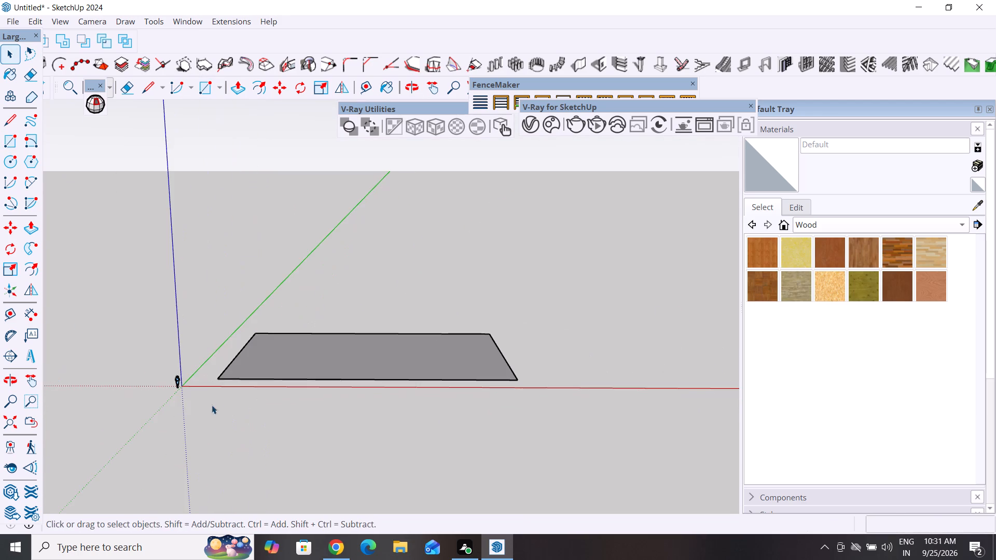
scroll(384, 350, up, 4)
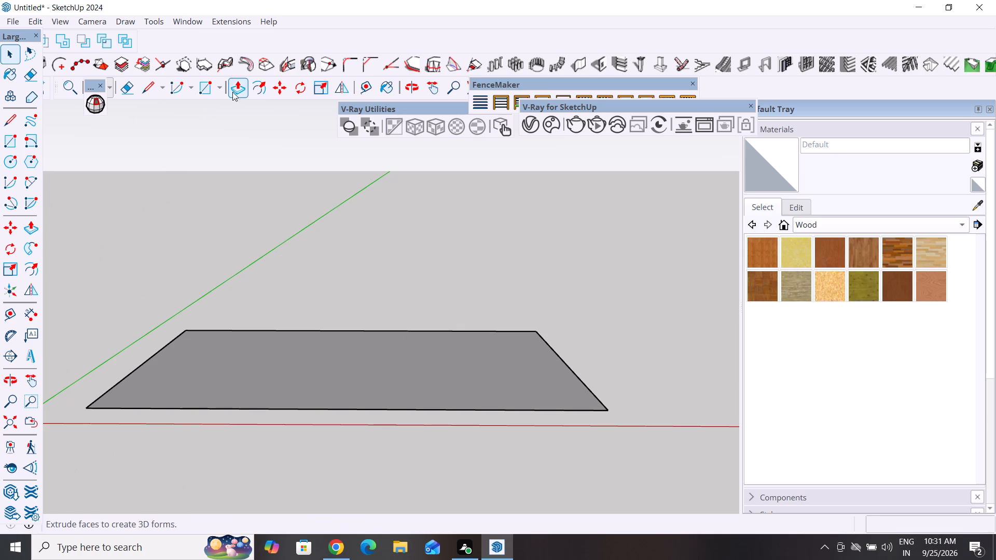
click(233, 91)
drag(286, 371, 286, 367)
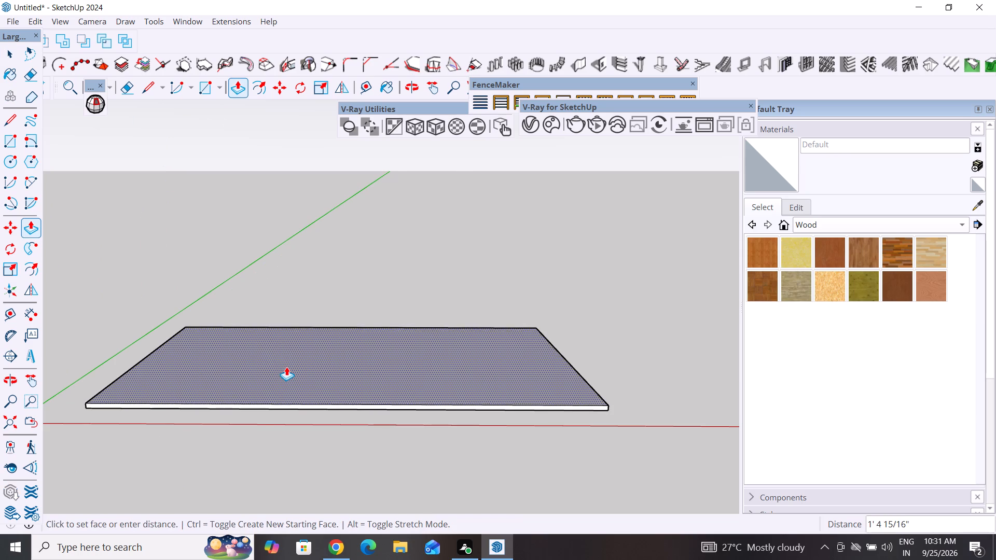
drag(286, 367, 286, 365)
Select all of the slab's connected geometry and make it a group.
click(11, 58)
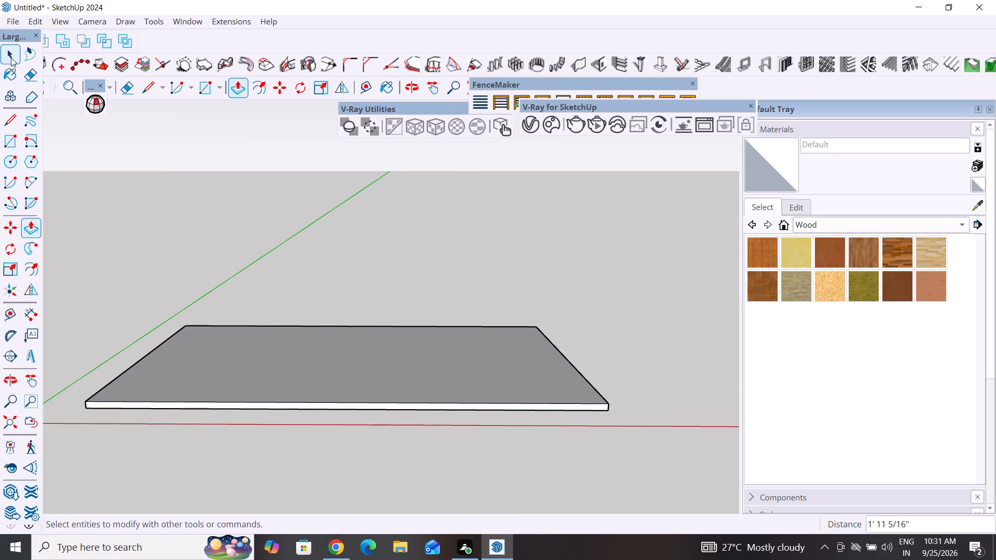
triple_click(325, 360)
click(325, 360)
right_click(325, 360)
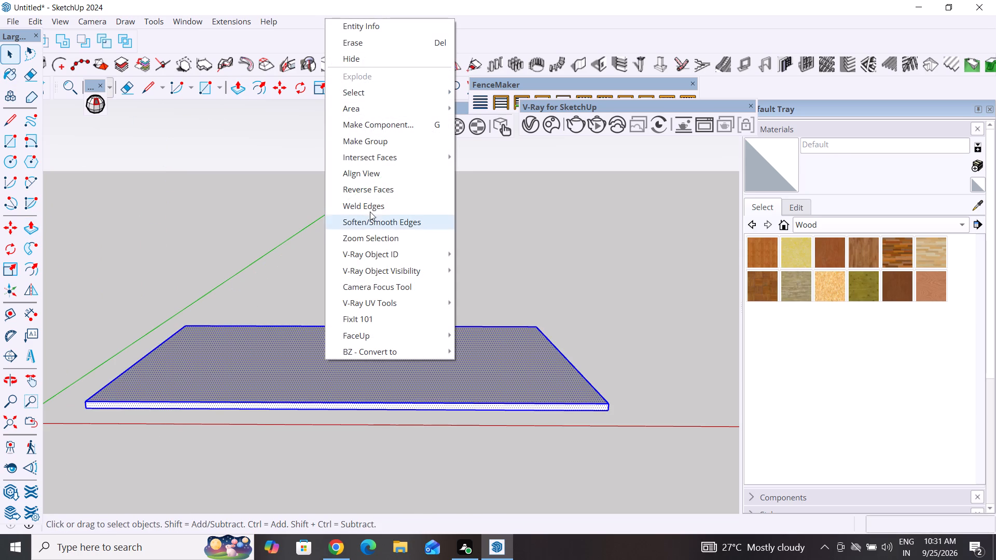
click(388, 147)
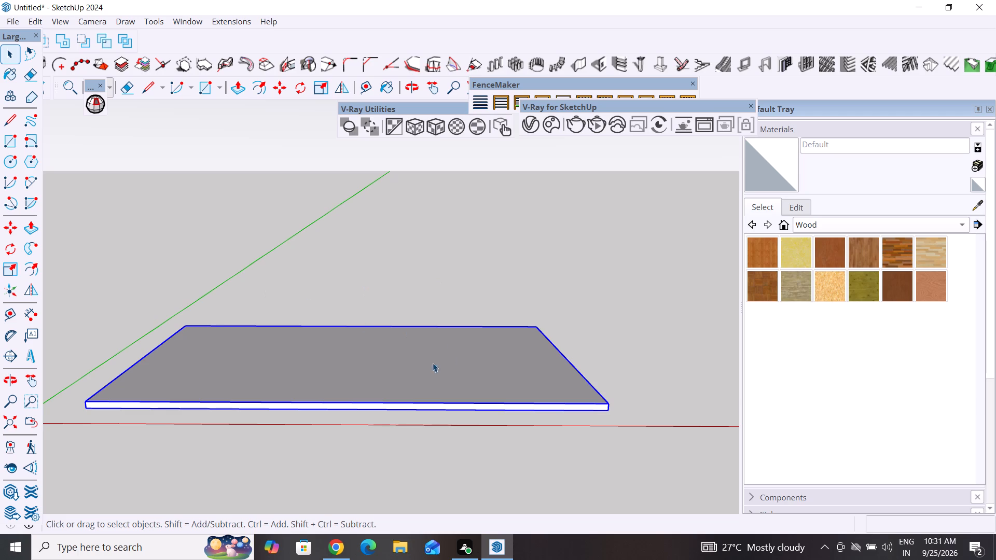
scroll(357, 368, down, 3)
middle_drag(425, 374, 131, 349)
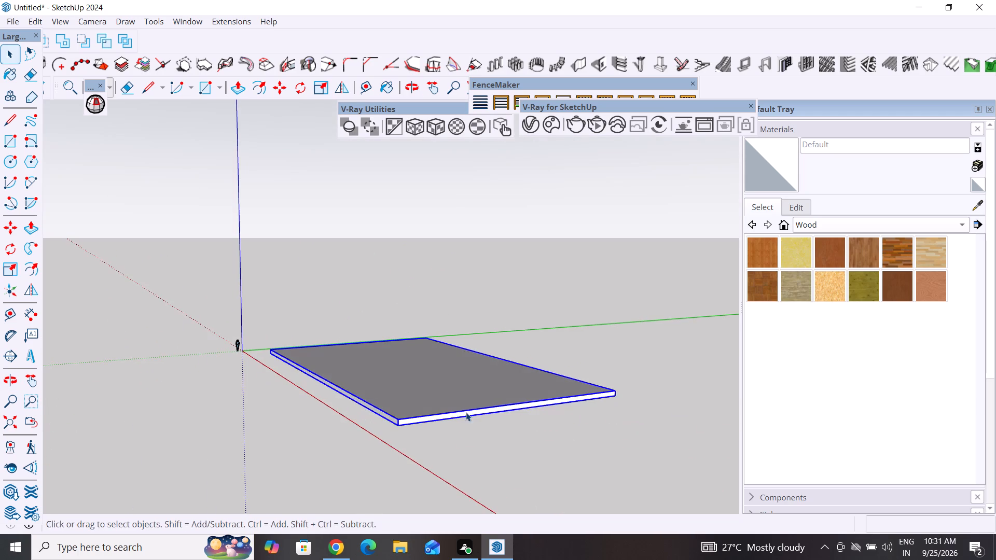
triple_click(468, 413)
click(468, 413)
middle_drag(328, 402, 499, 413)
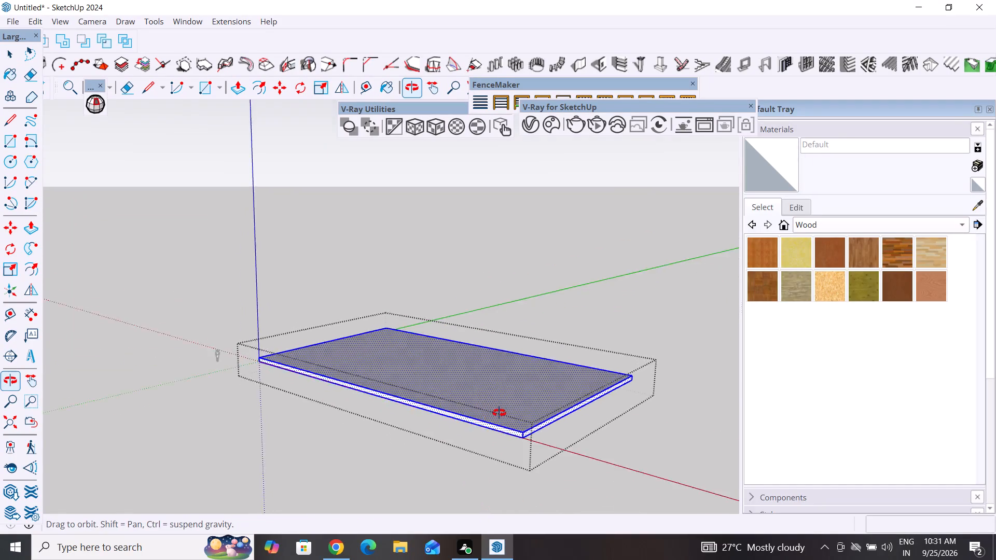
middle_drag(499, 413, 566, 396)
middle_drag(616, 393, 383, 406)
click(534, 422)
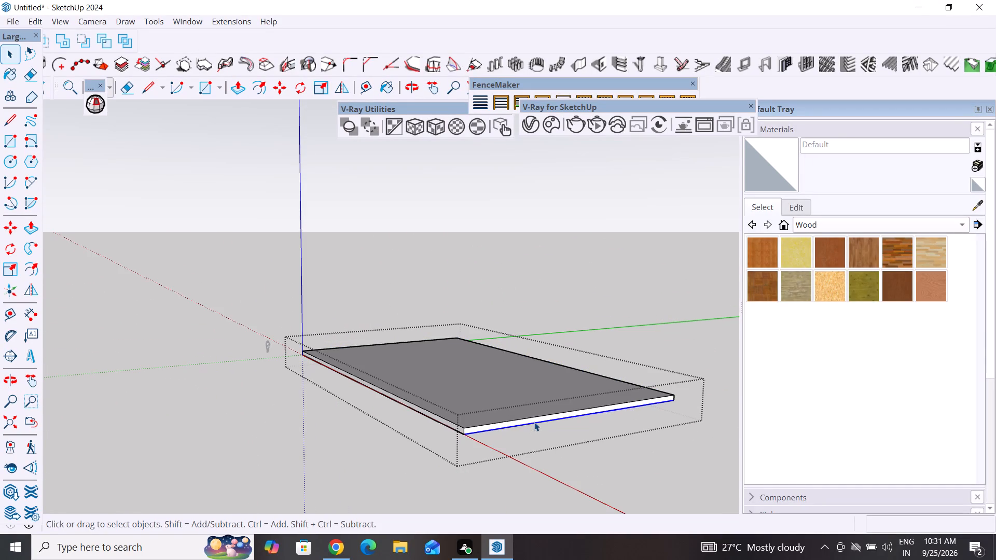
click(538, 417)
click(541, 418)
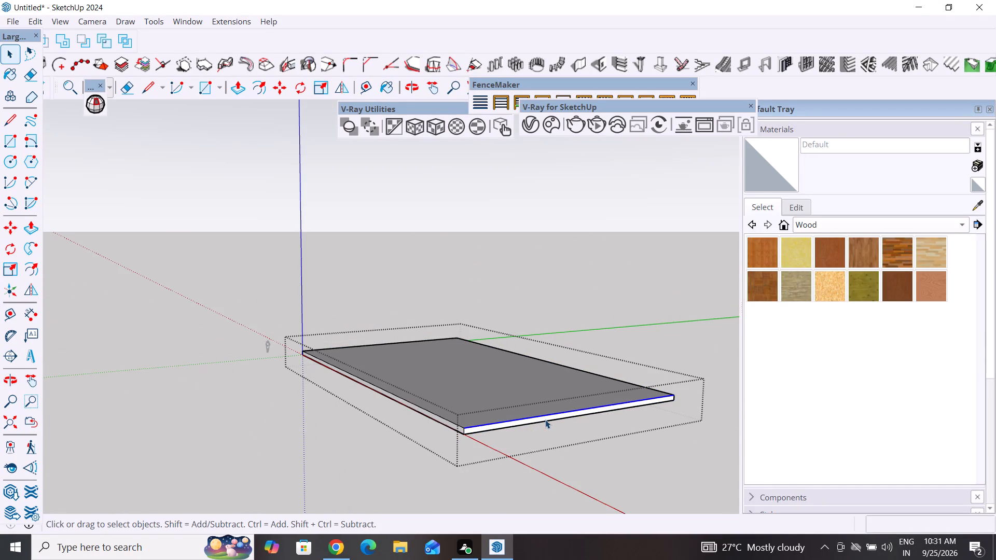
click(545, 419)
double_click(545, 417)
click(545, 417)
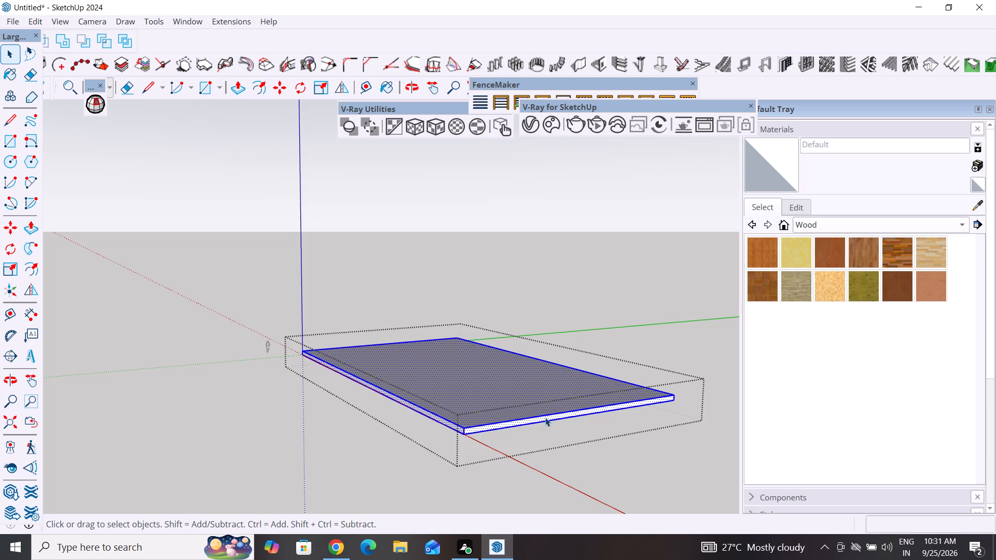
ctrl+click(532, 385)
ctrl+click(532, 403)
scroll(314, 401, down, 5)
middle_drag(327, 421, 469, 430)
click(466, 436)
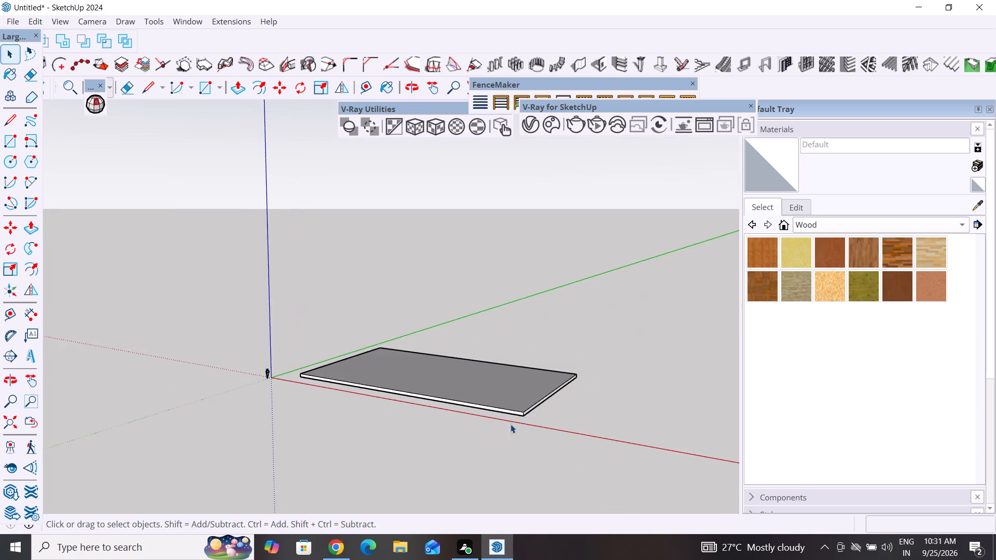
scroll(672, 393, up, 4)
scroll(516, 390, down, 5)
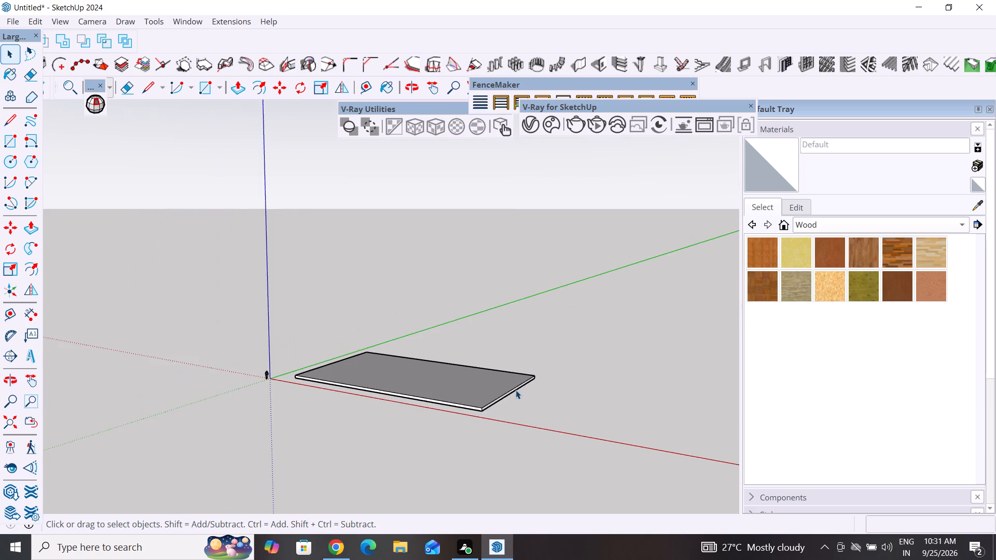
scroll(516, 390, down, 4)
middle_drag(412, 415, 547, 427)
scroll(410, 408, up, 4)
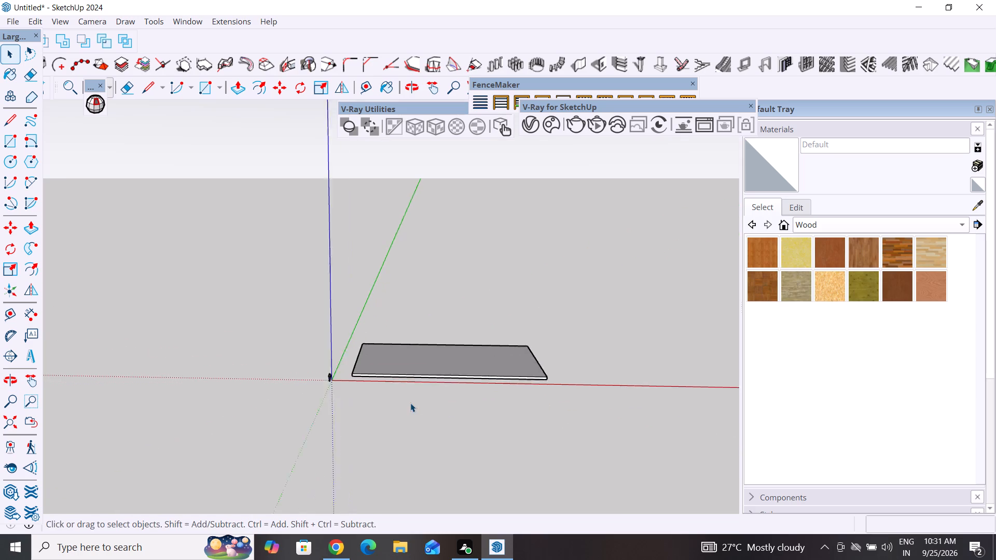
Select the whole grouped slab beside the origin and delete it.
drag(571, 325, 478, 373)
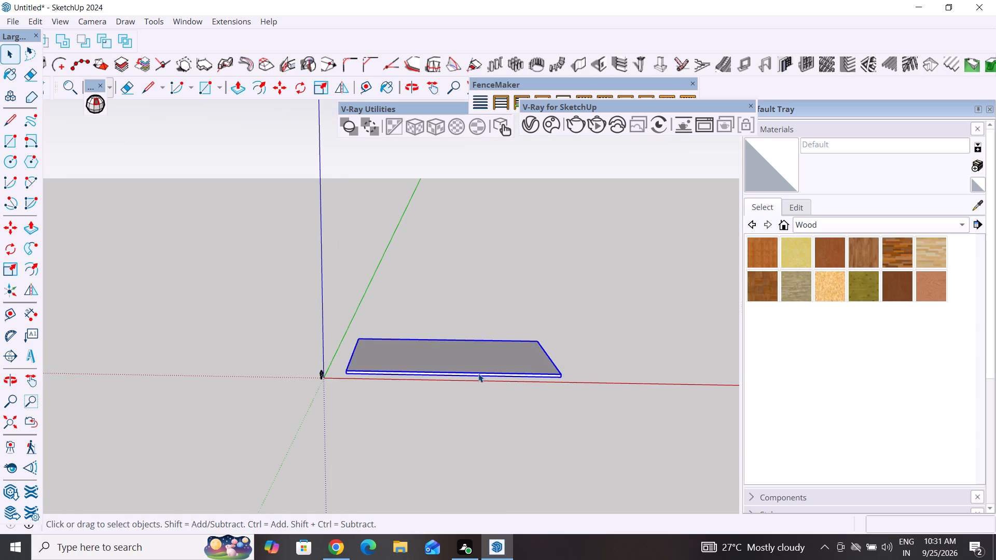
key(Delete)
Draw a long ground-plane rectangle about 1,268 ft 10 in by 252 ft 11 in, starting near the origin along the red axis.
scroll(17, 380, down, 2)
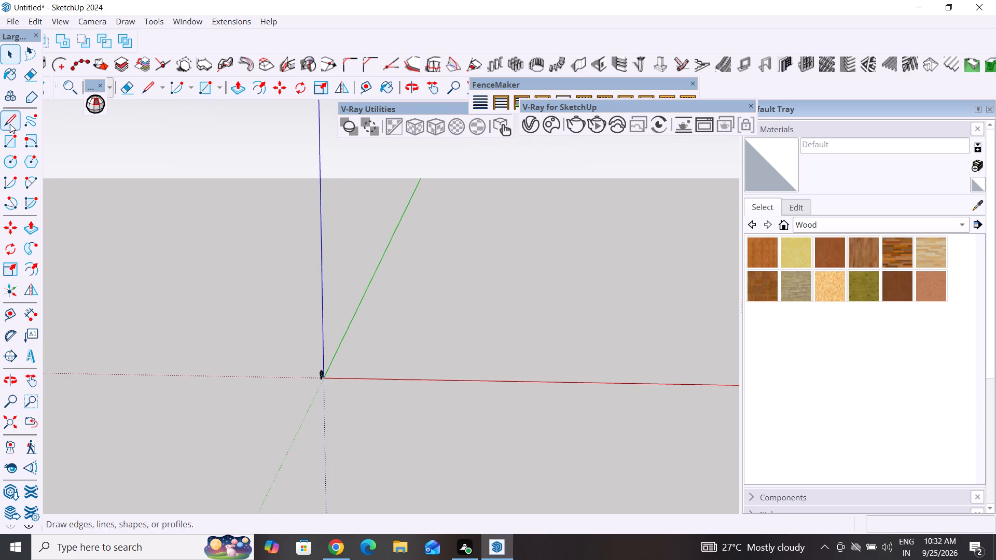
click(10, 144)
scroll(250, 335, down, 5)
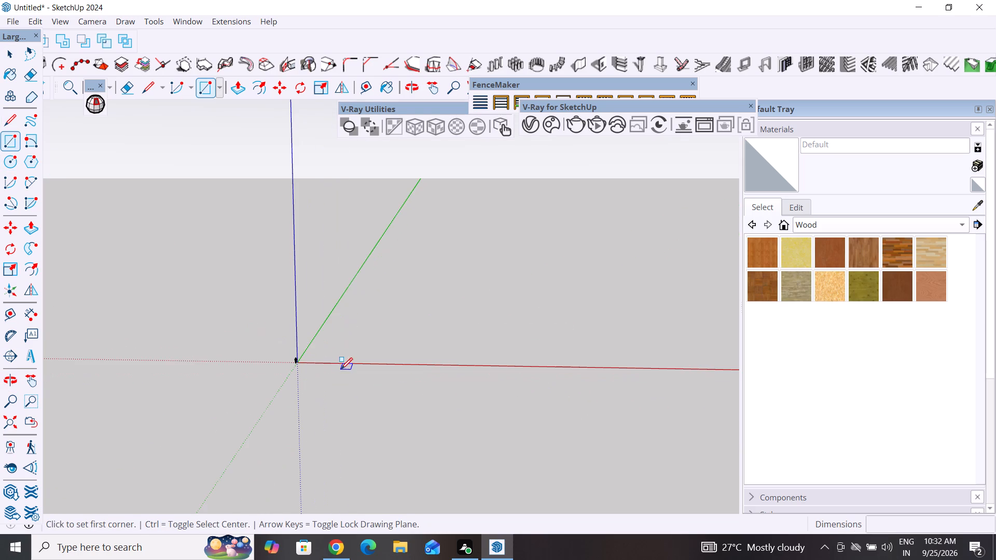
click(325, 357)
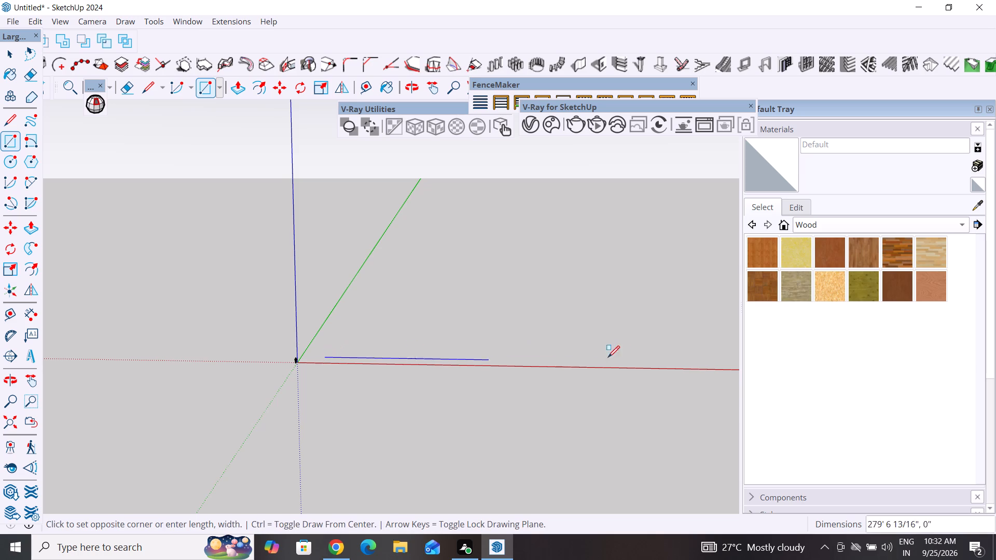
scroll(585, 353, down, 5)
scroll(631, 353, down, 5)
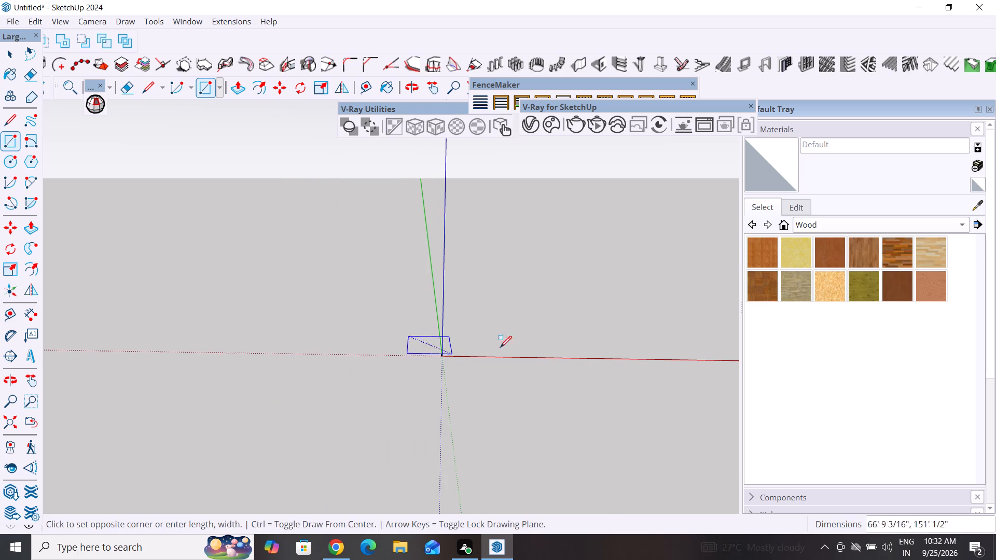
middle_drag(723, 342, 576, 353)
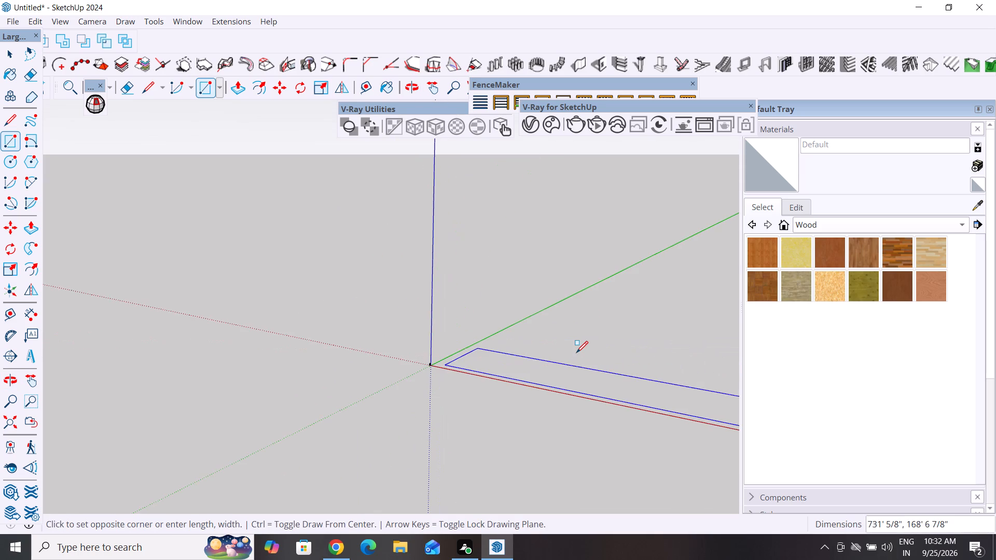
scroll(576, 353, down, 13)
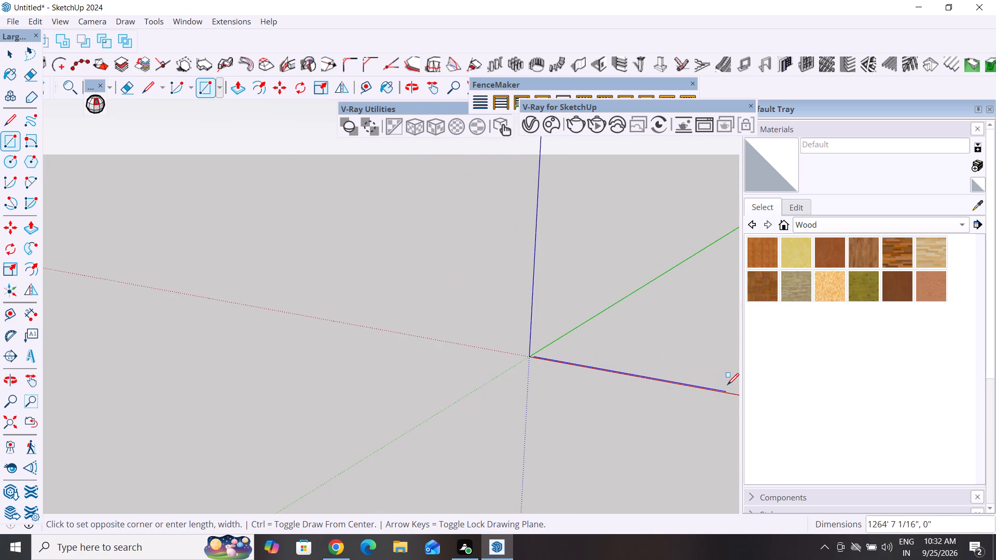
click(733, 381)
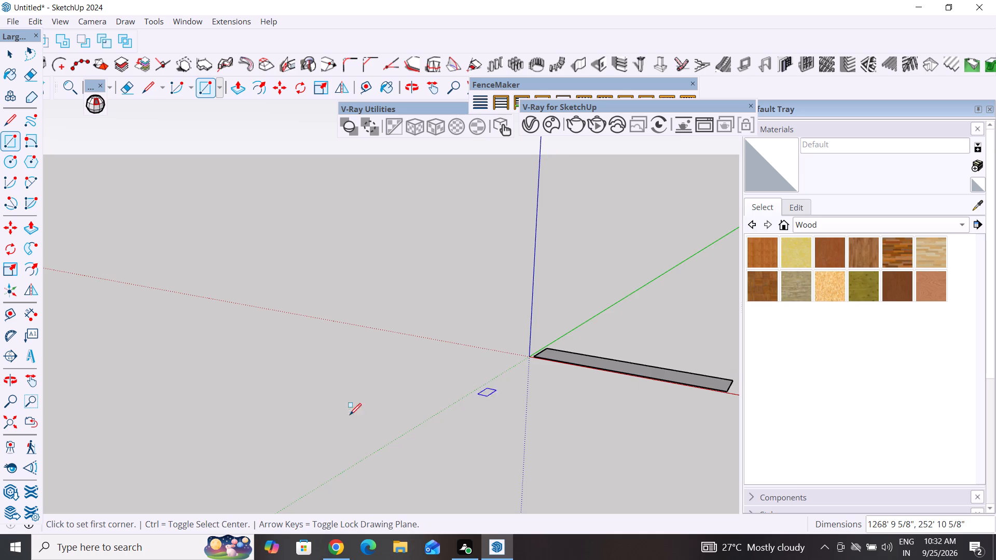
Push/Pull the rectangle's face upward about 25 ft 5 in into a slab.
scroll(333, 427, down, 12)
middle_drag(245, 449, 467, 441)
scroll(472, 414, up, 5)
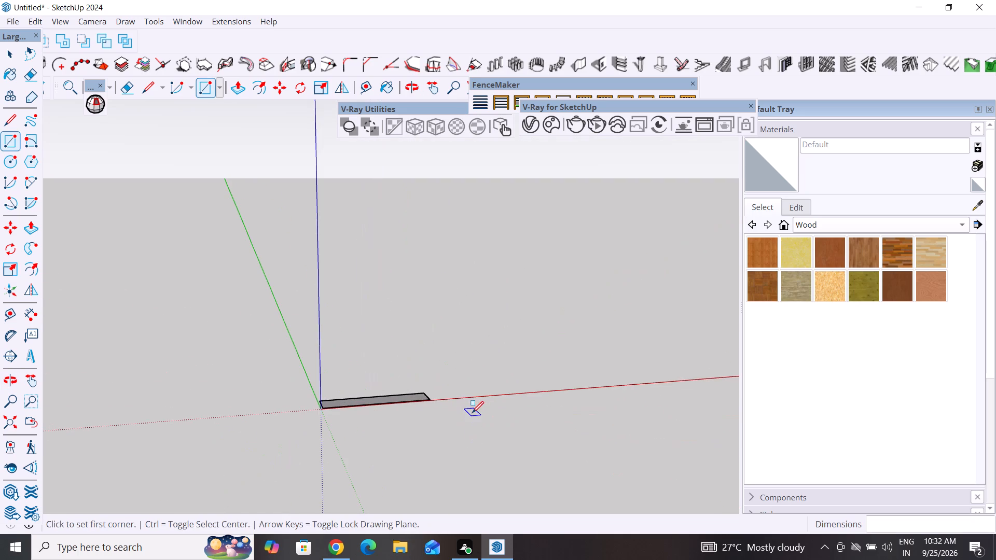
click(8, 59)
scroll(430, 317, down, 5)
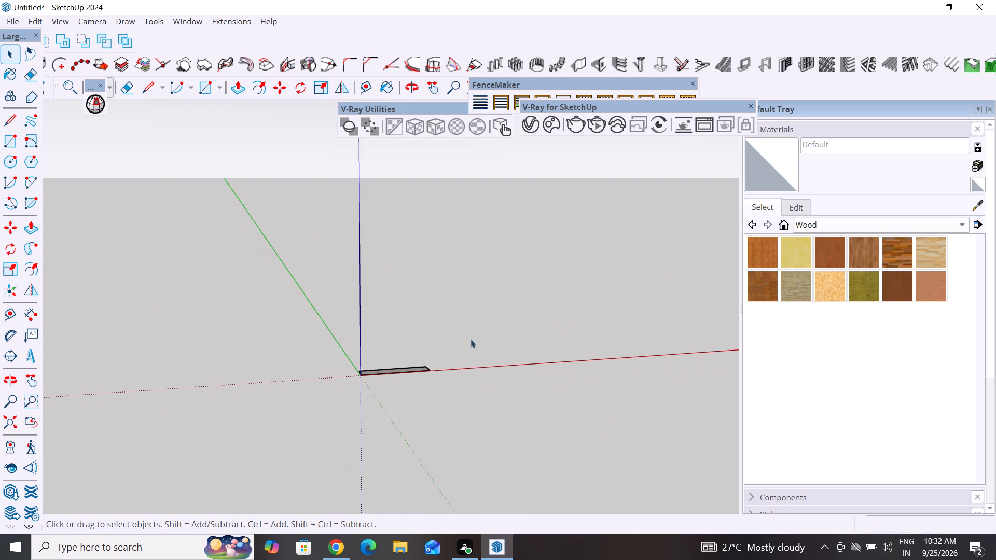
scroll(459, 385, up, 11)
middle_drag(280, 370, 259, 432)
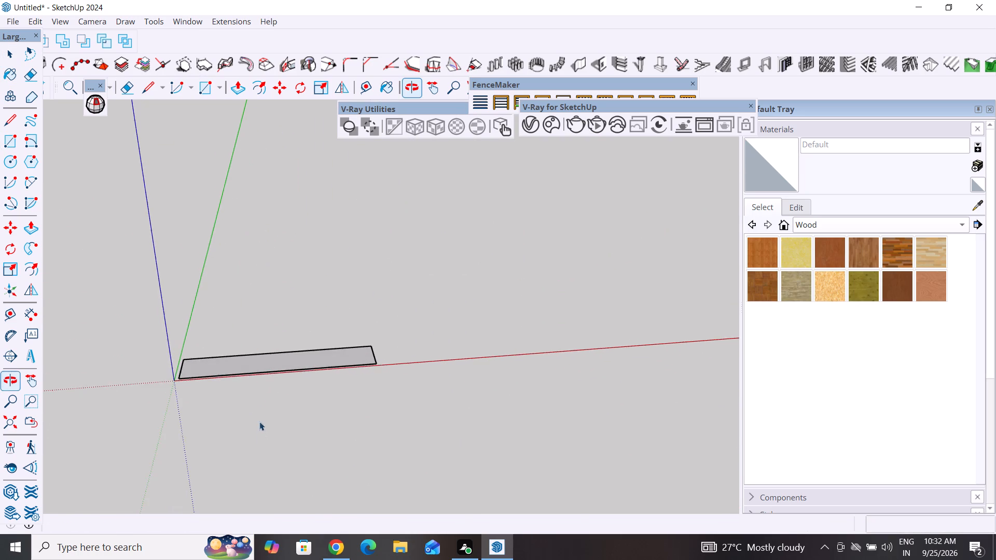
scroll(260, 382, up, 5)
click(282, 361)
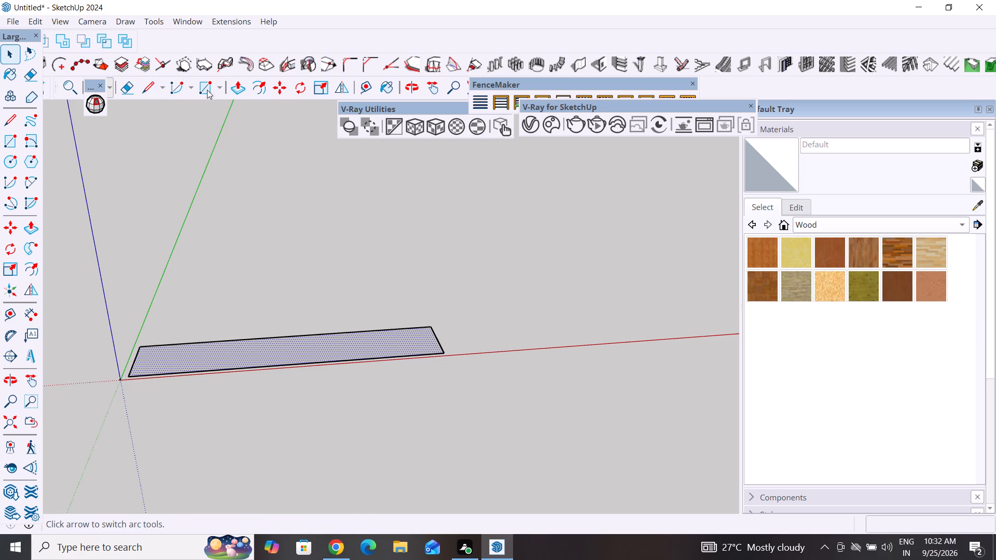
click(242, 87)
click(349, 337)
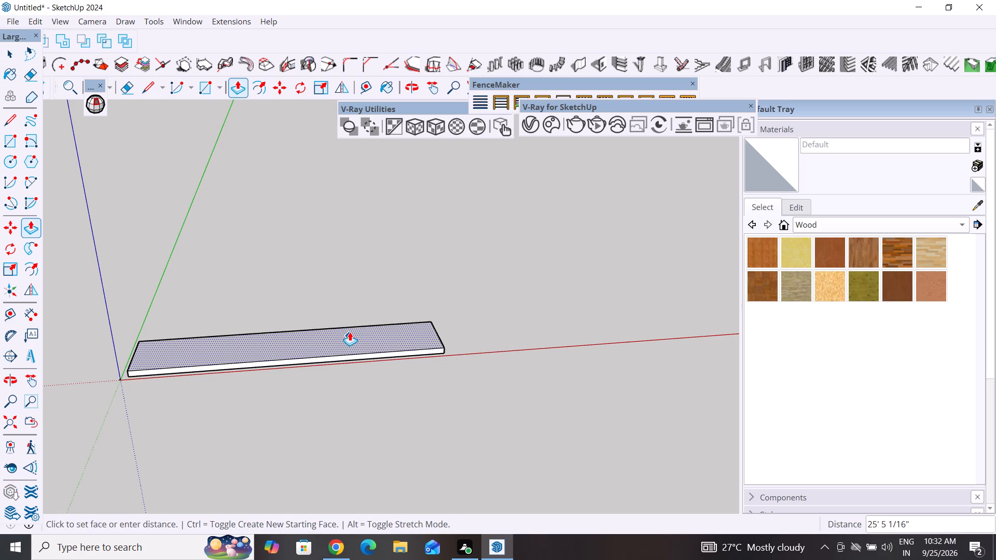
click(350, 332)
Push the slab's top face back down to roughly half the slab's thickness.
middle_drag(485, 318, 308, 242)
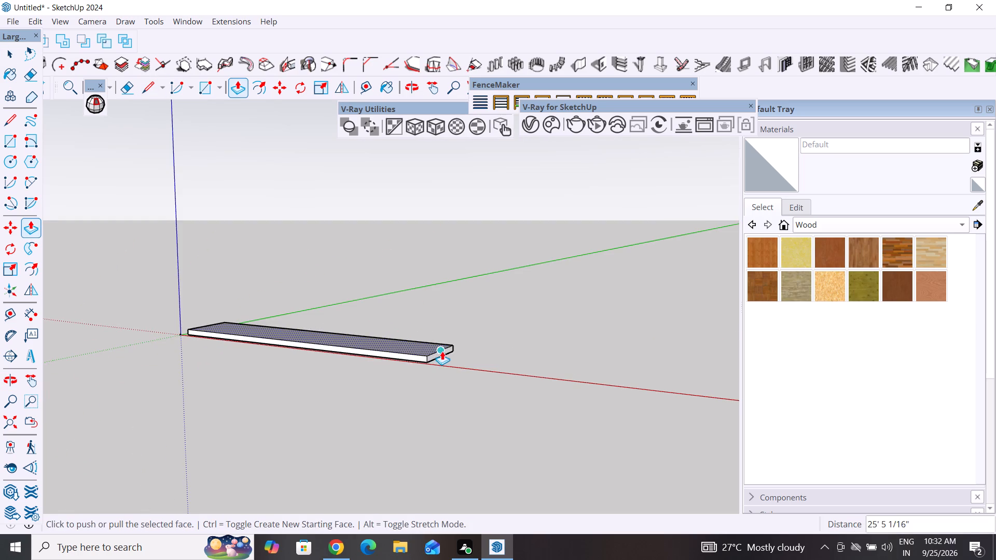
scroll(454, 351, up, 17)
click(432, 349)
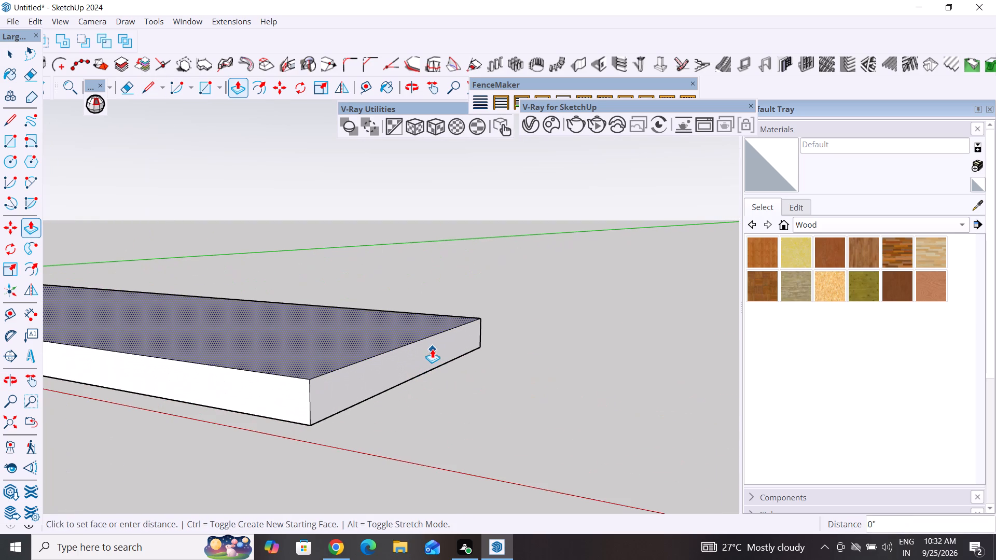
click(499, 370)
Extend the slab along the red axis by pulling out its far end face about 2,961 ft.
click(6, 47)
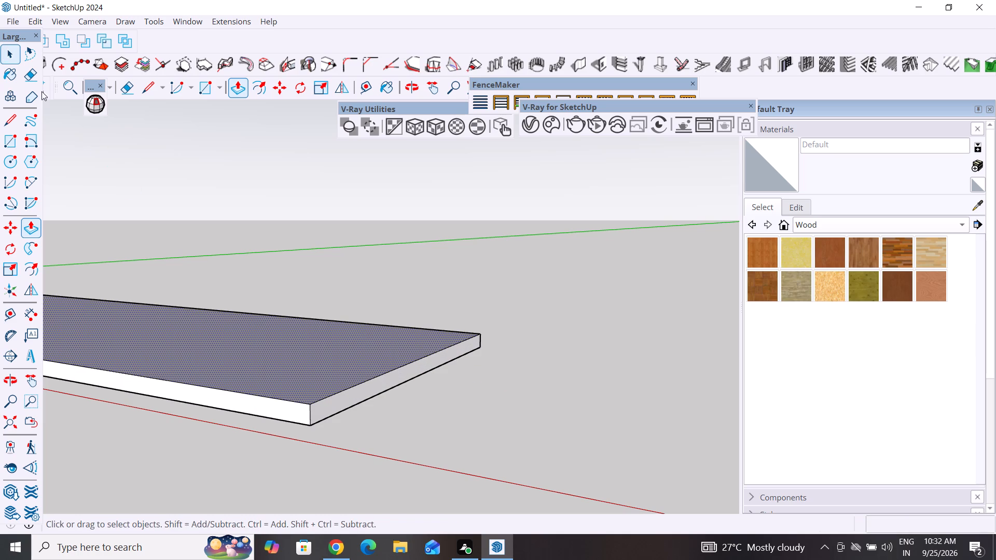
click(378, 391)
click(241, 90)
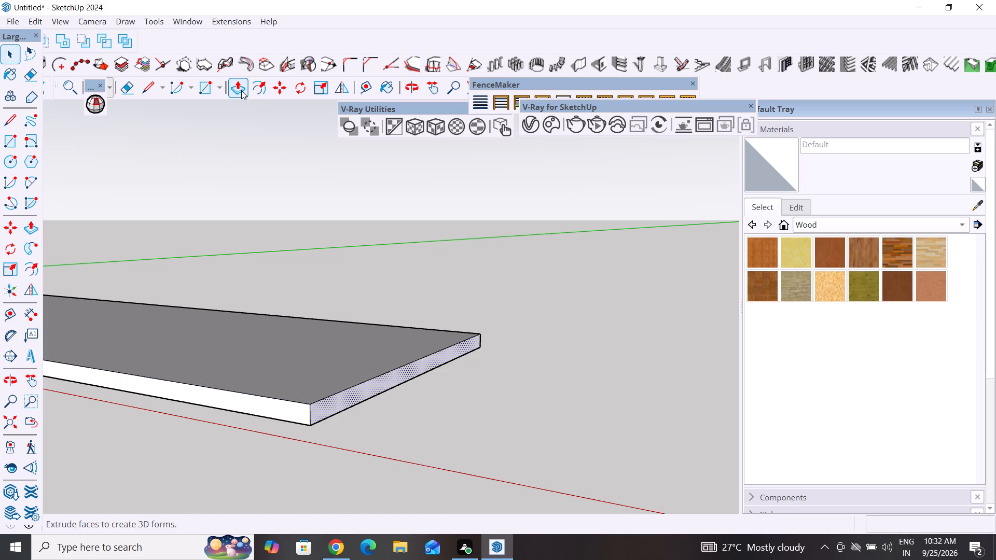
scroll(422, 382, down, 13)
click(409, 381)
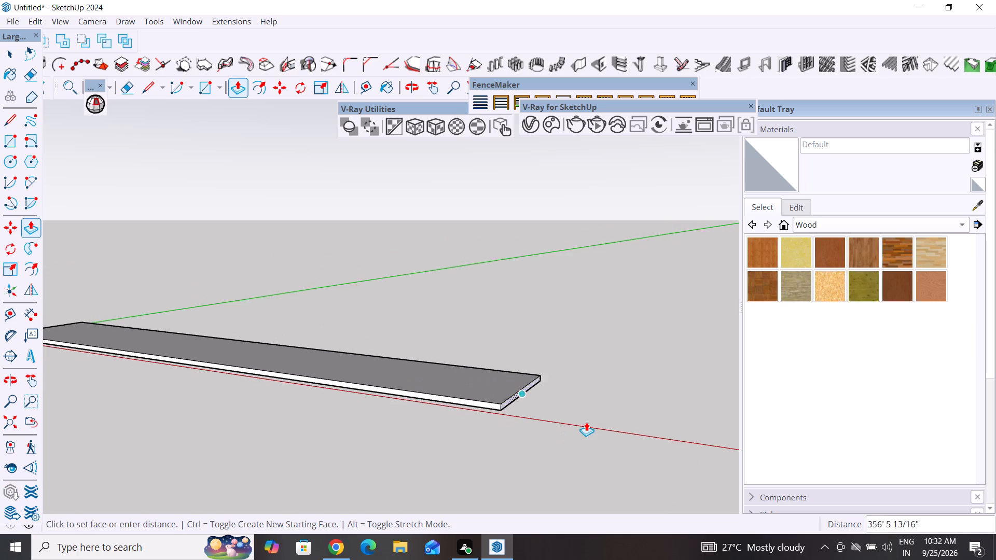
scroll(586, 422, down, 20)
scroll(586, 422, down, 8)
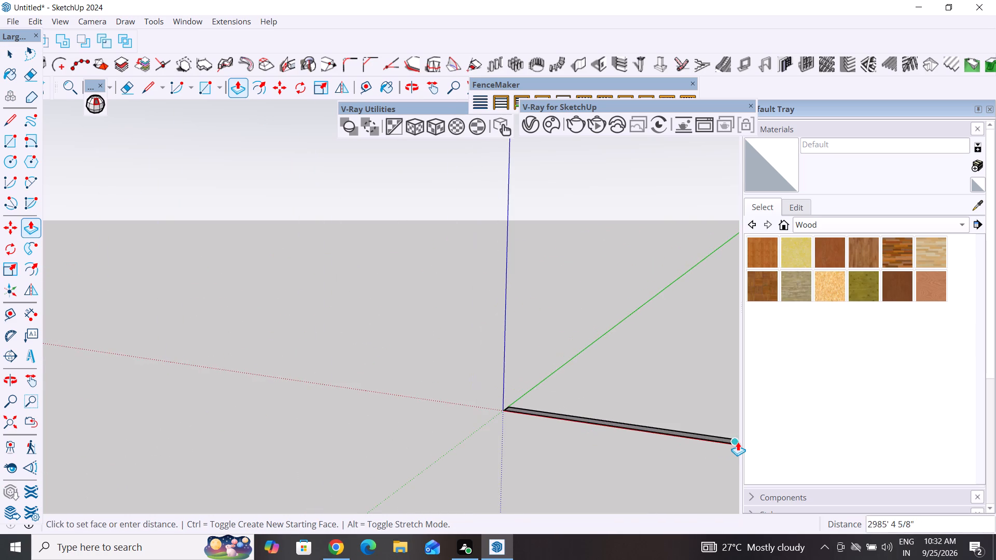
click(735, 442)
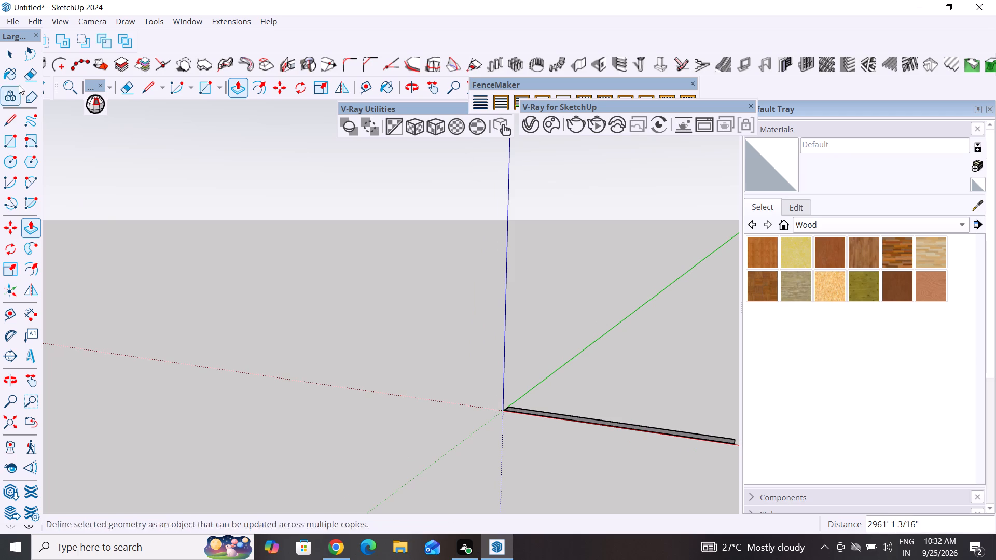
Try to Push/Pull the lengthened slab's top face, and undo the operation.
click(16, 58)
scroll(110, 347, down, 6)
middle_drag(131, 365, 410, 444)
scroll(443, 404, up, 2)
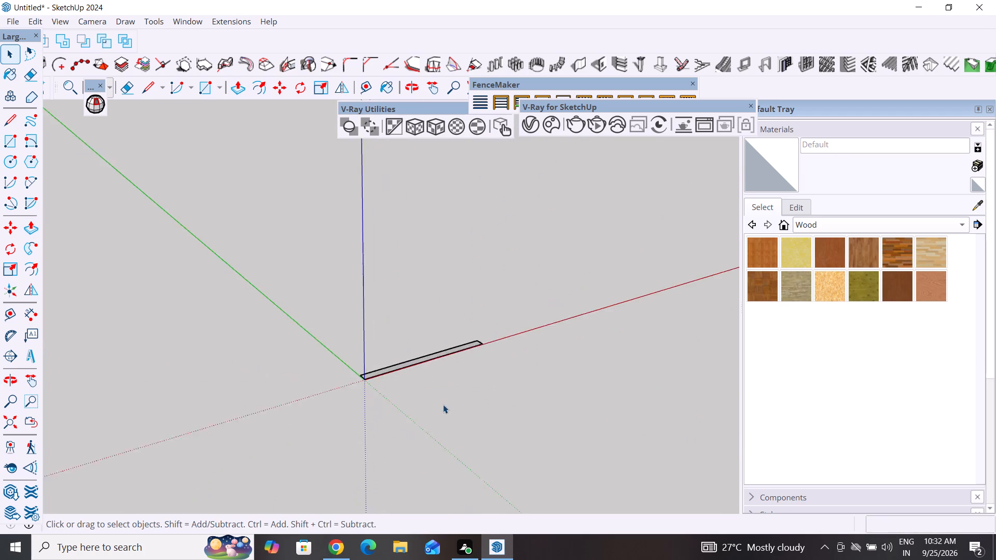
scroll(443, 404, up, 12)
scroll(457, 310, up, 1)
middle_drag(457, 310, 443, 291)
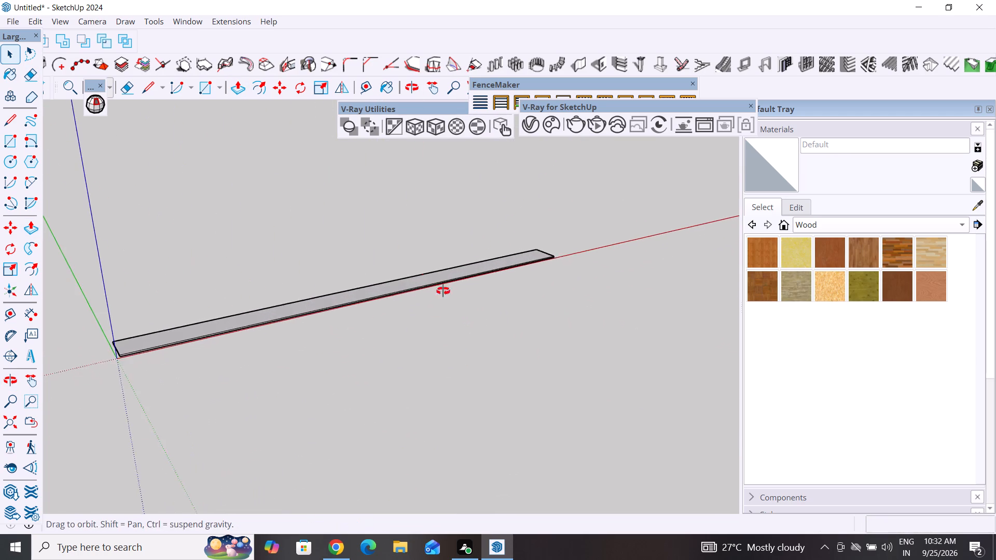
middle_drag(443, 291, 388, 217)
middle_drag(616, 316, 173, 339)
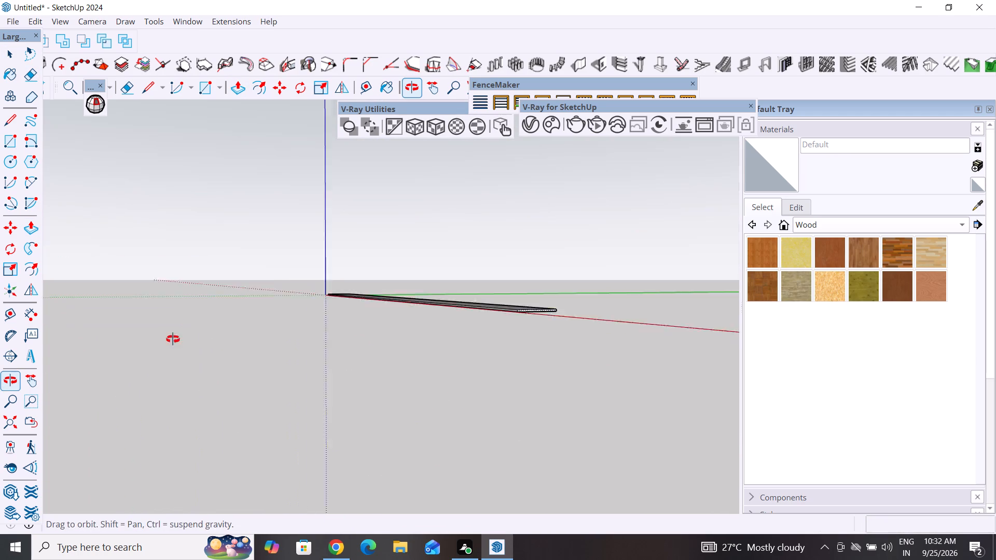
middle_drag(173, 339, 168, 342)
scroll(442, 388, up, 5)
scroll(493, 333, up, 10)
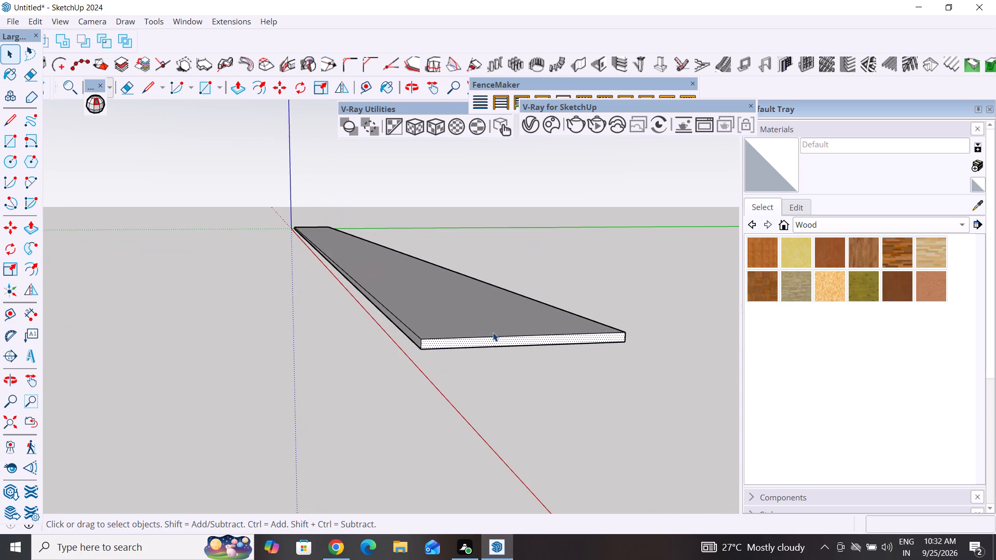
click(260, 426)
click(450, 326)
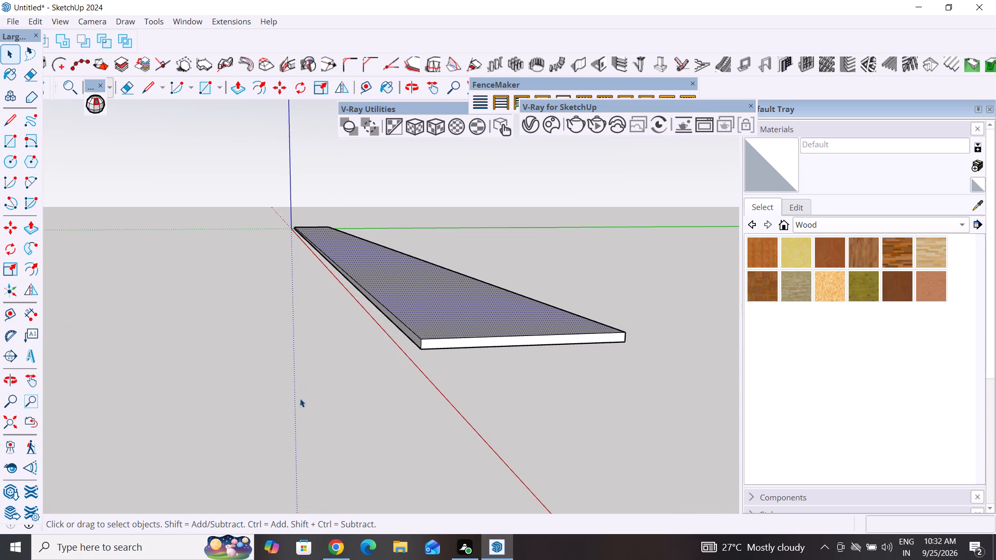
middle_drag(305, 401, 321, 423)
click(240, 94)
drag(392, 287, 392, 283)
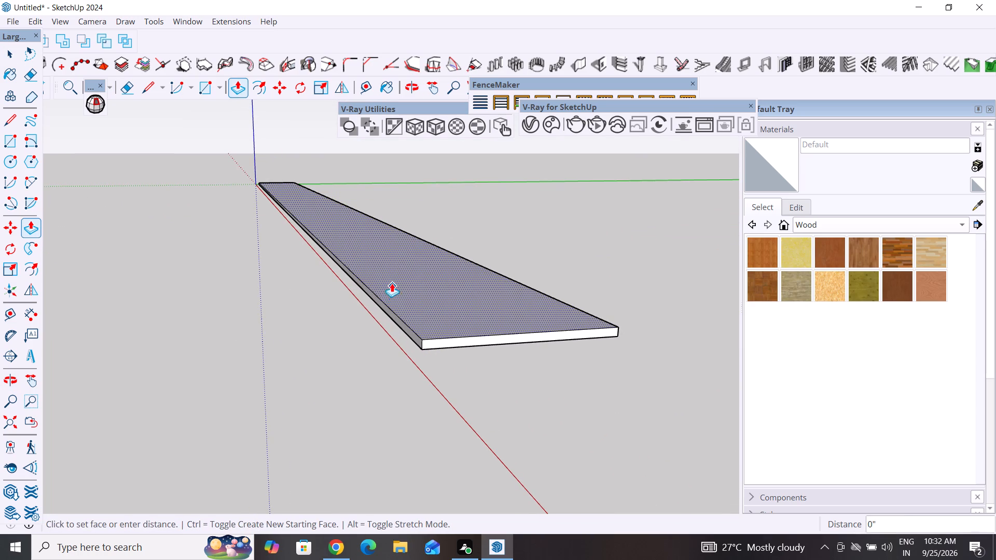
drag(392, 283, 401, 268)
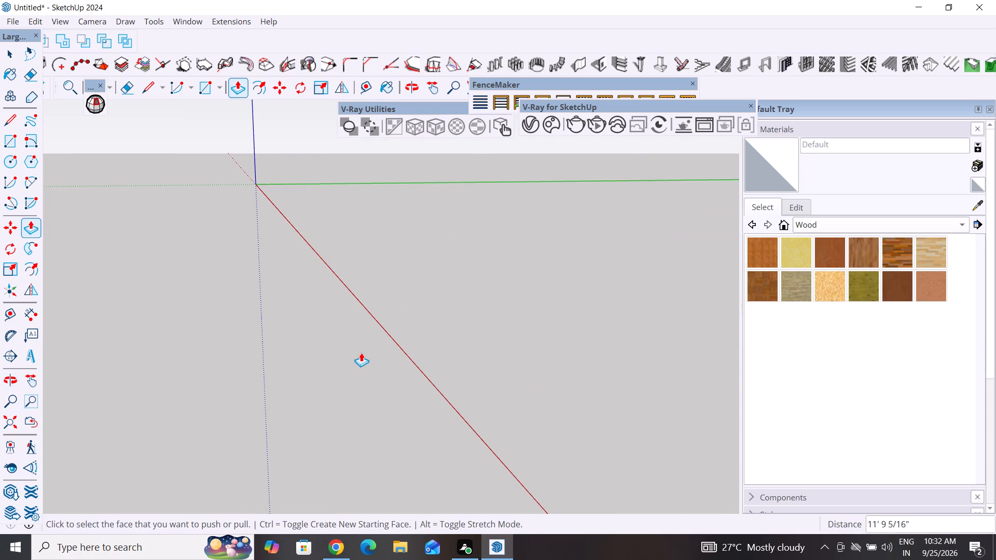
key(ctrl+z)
Push/Pull the lengthened slab's top face upward about 11 ft 7 in.
scroll(466, 342, up, 4)
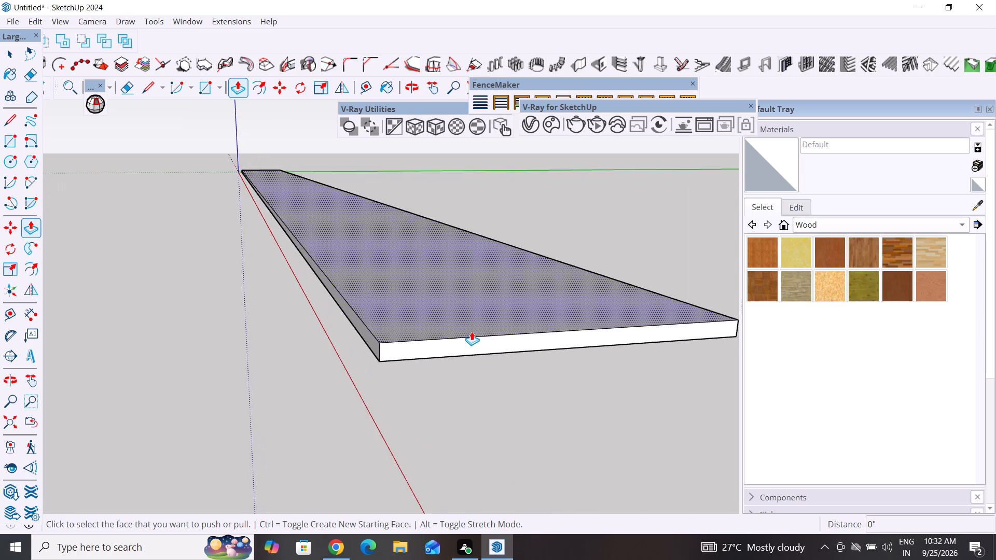
scroll(472, 331, up, 5)
drag(484, 321, 481, 305)
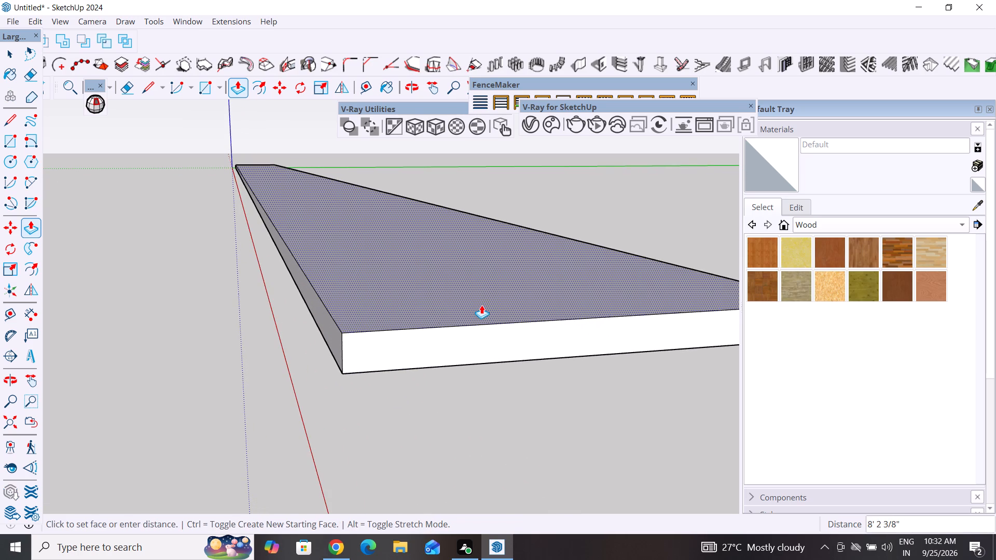
drag(481, 305, 480, 299)
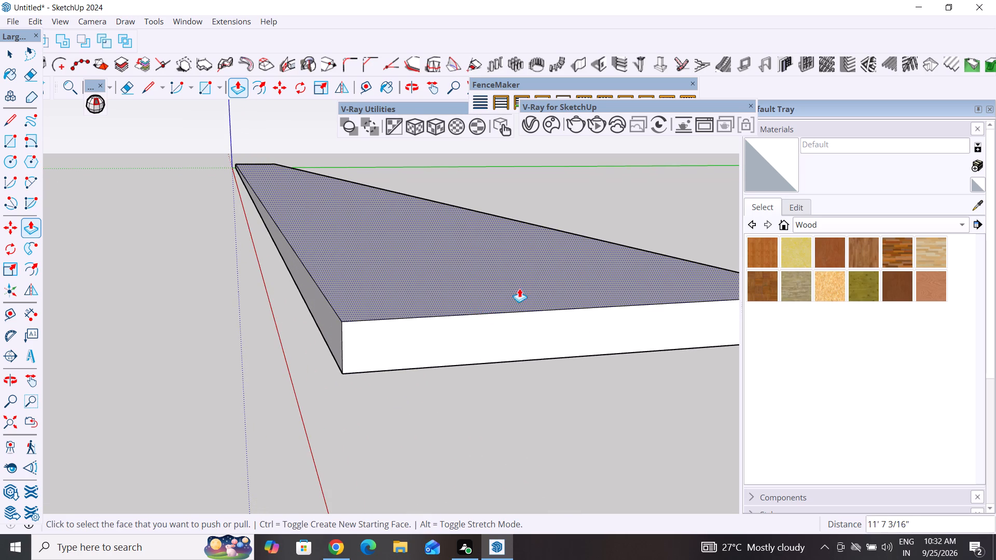
Select all of the slab's connected faces and edges and make them a group.
click(9, 55)
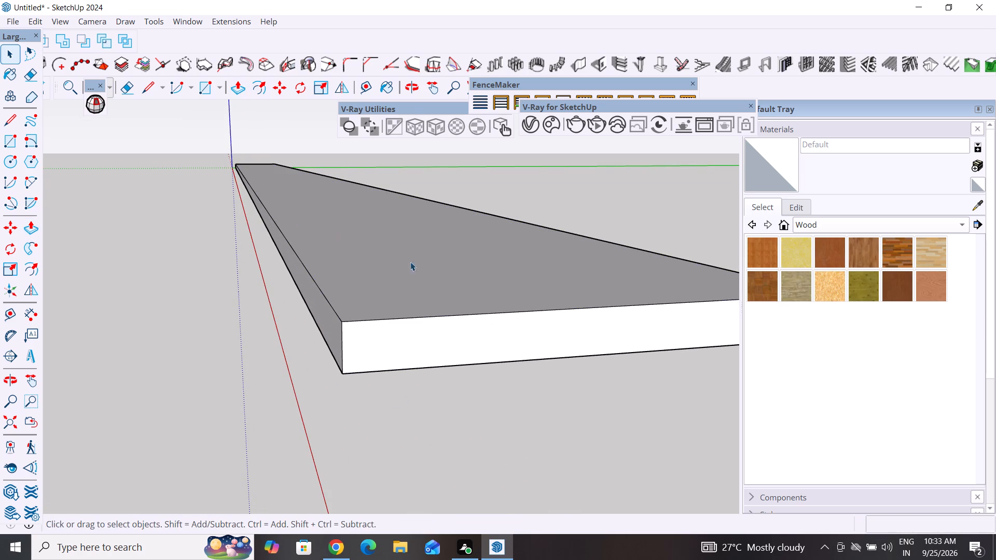
triple_click(462, 281)
click(462, 281)
right_click(462, 281)
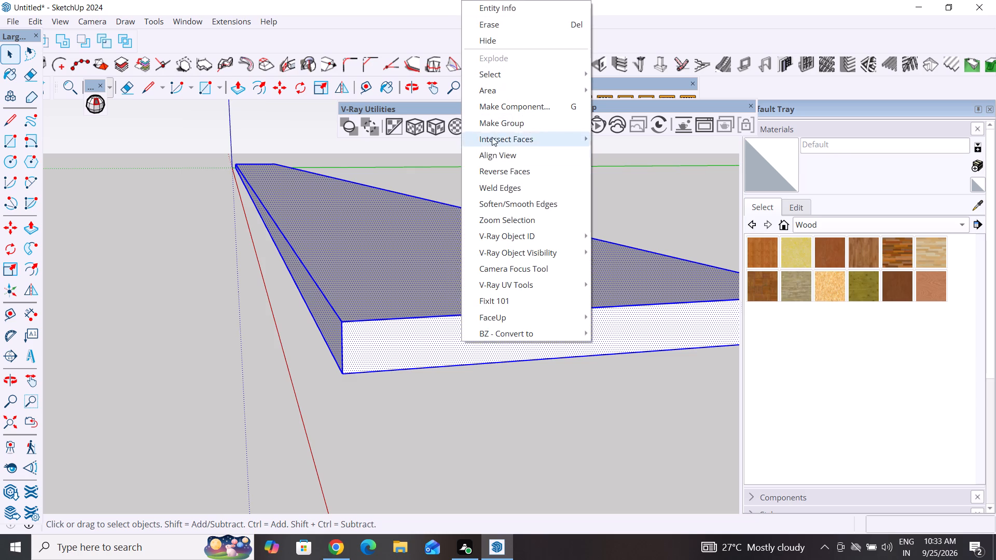
click(501, 124)
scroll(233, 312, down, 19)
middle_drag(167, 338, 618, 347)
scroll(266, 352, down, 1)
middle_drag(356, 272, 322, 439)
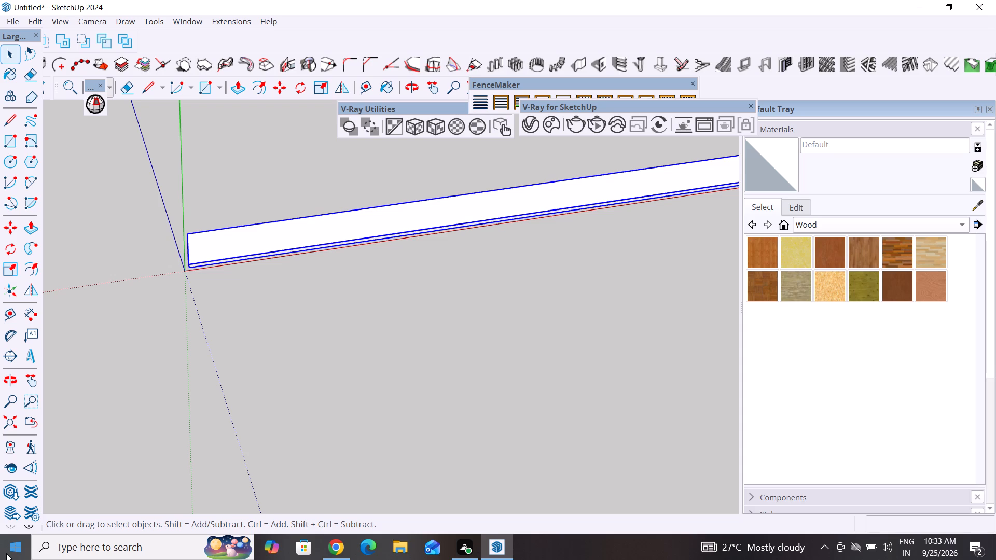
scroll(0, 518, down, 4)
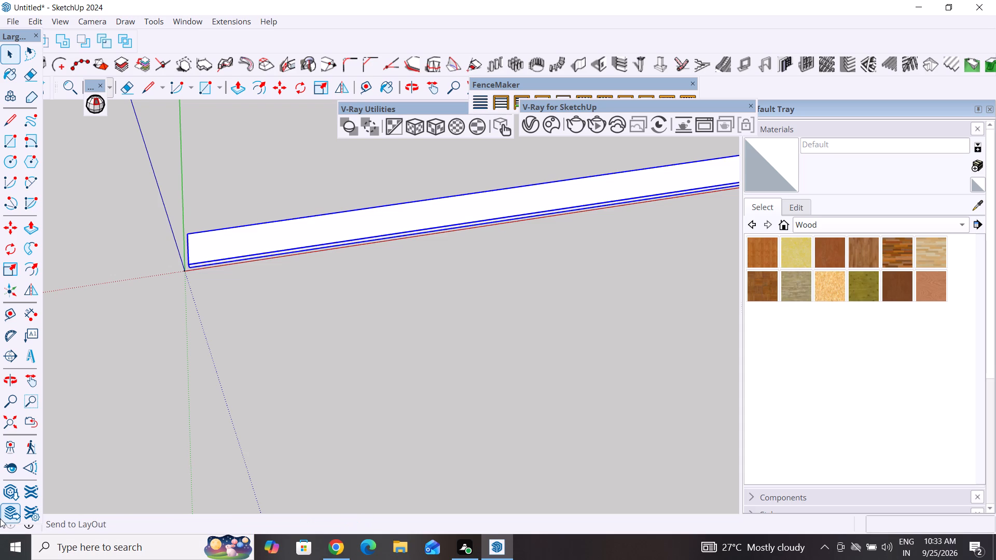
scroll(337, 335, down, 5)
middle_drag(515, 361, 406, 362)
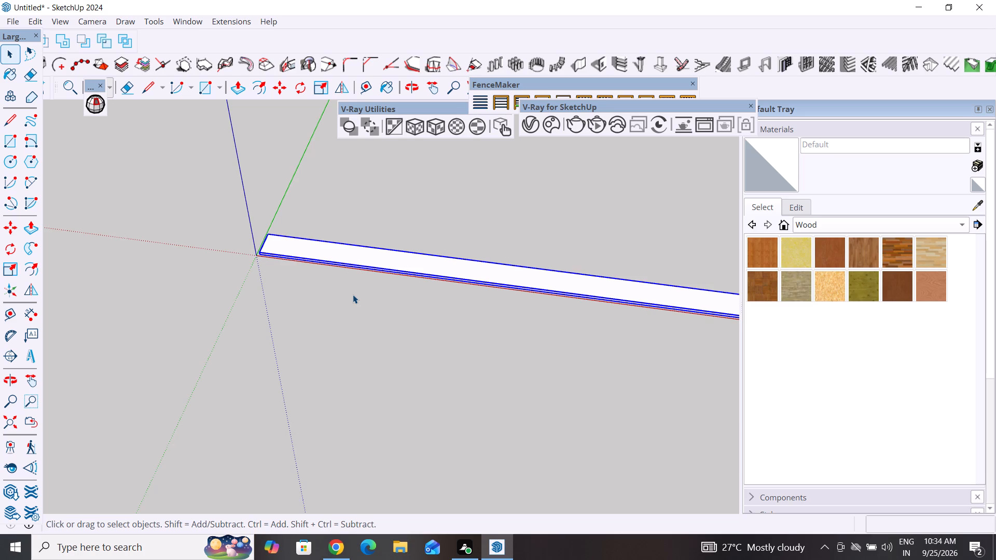
Inside the slab group, Push/Pull the long side face away from the red axis outward about 480 ft 7 in.
scroll(469, 347, down, 7)
middle_drag(525, 351, 0, 336)
middle_drag(432, 417, 369, 193)
scroll(350, 306, up, 11)
middle_drag(378, 391, 400, 489)
scroll(424, 377, down, 3)
click(429, 380)
scroll(429, 380, up, 6)
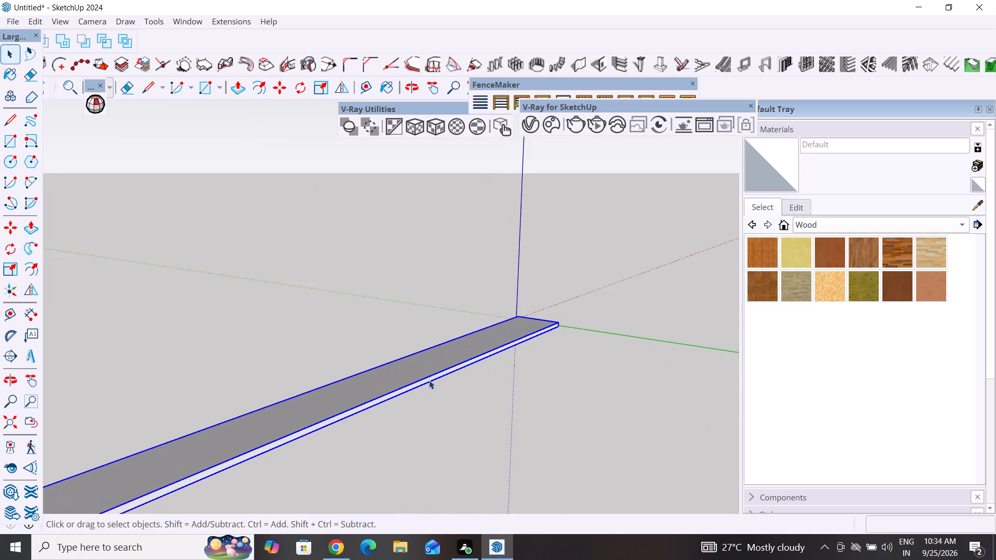
scroll(429, 380, up, 6)
triple_click(429, 380)
click(429, 380)
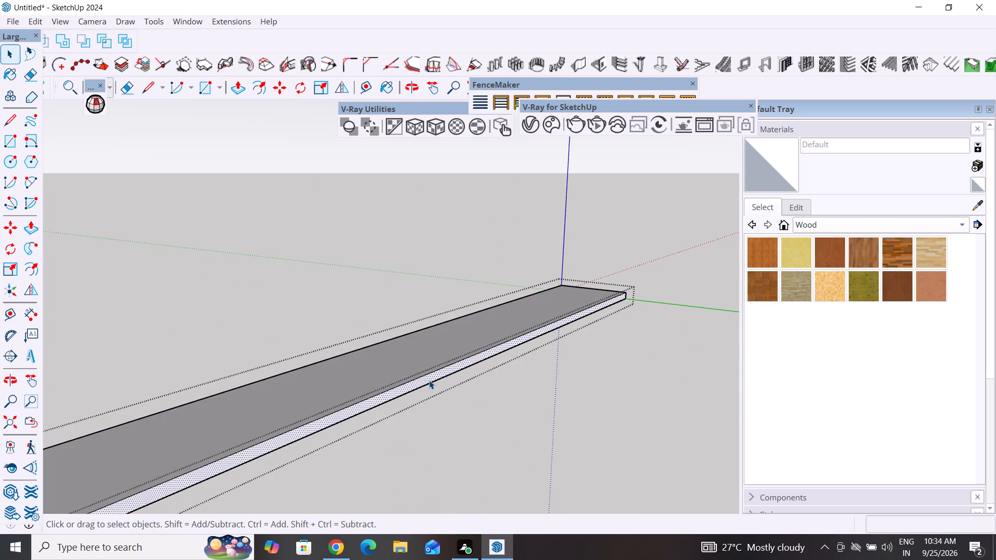
click(236, 85)
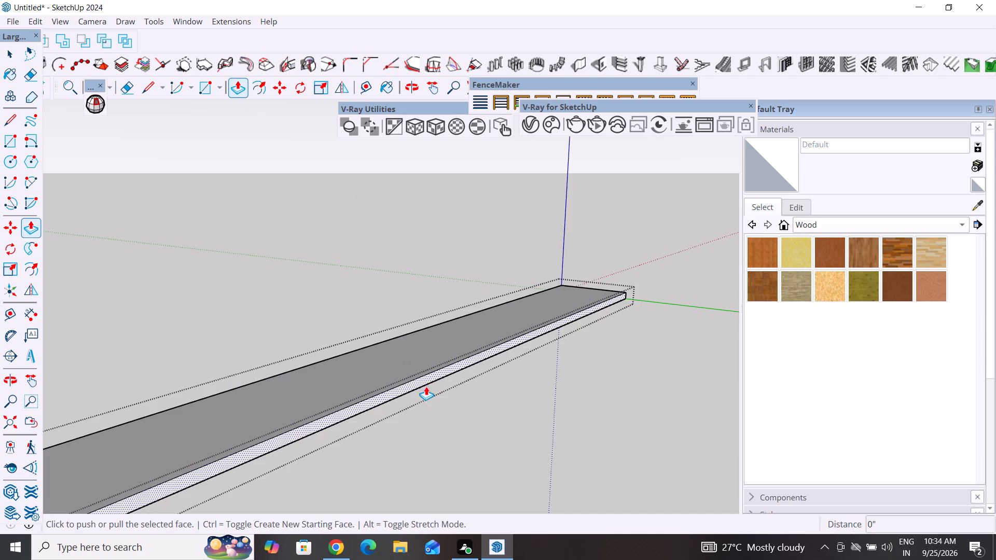
click(421, 378)
scroll(642, 450, down, 7)
click(642, 450)
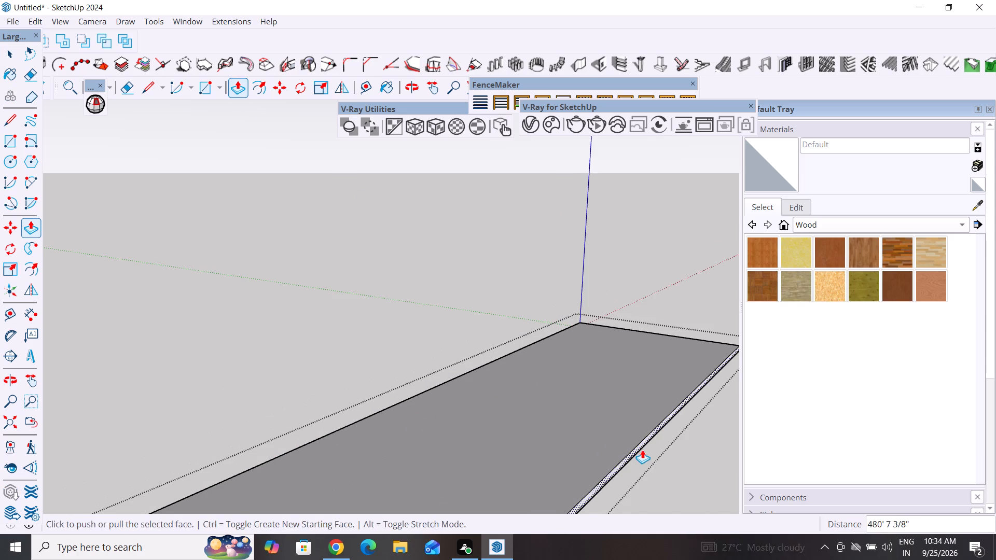
click(15, 50)
scroll(290, 305, down, 5)
middle_drag(208, 368, 357, 443)
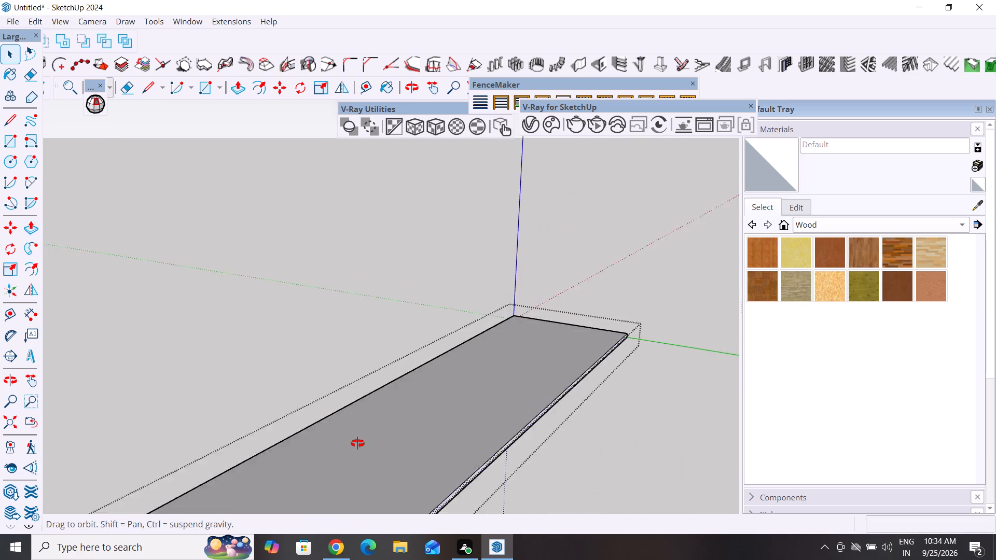
middle_drag(357, 443, 624, 415)
click(491, 419)
Draw a thin rectangle about 411 ft 10 in by 32 ft on the slab's top face, near the origin end.
middle_drag(214, 357, 303, 377)
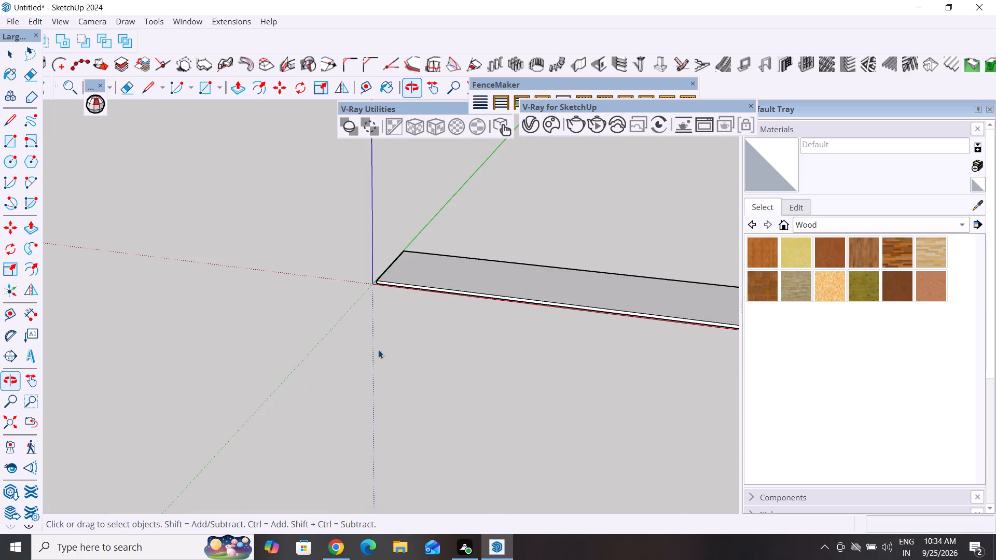
scroll(494, 311, down, 4)
click(7, 143)
scroll(641, 299, up, 3)
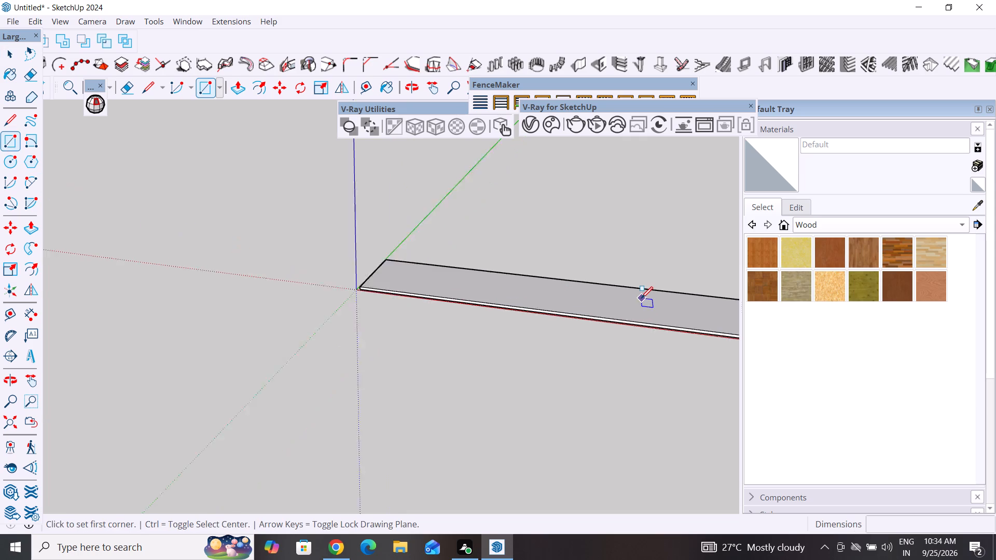
scroll(641, 298, up, 7)
middle_drag(474, 365, 594, 411)
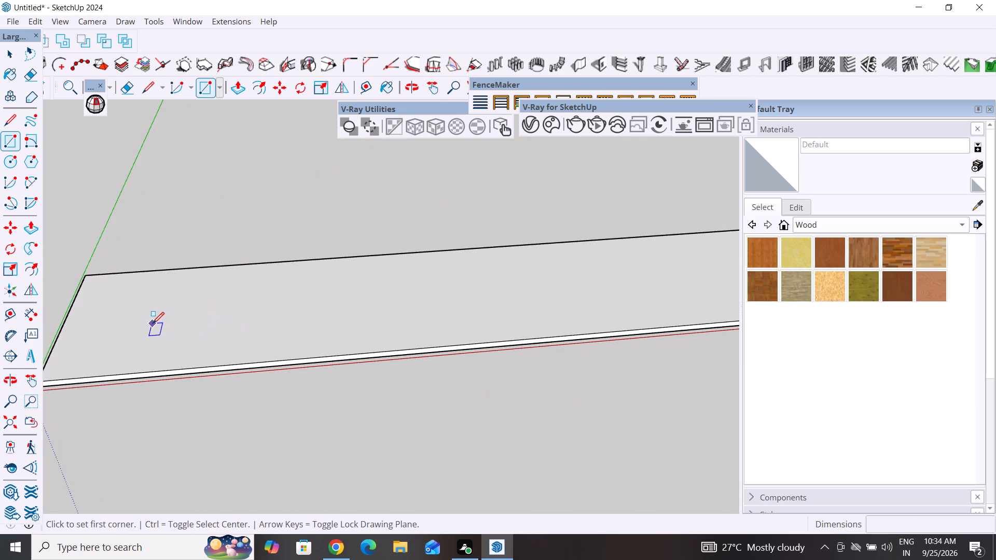
click(153, 324)
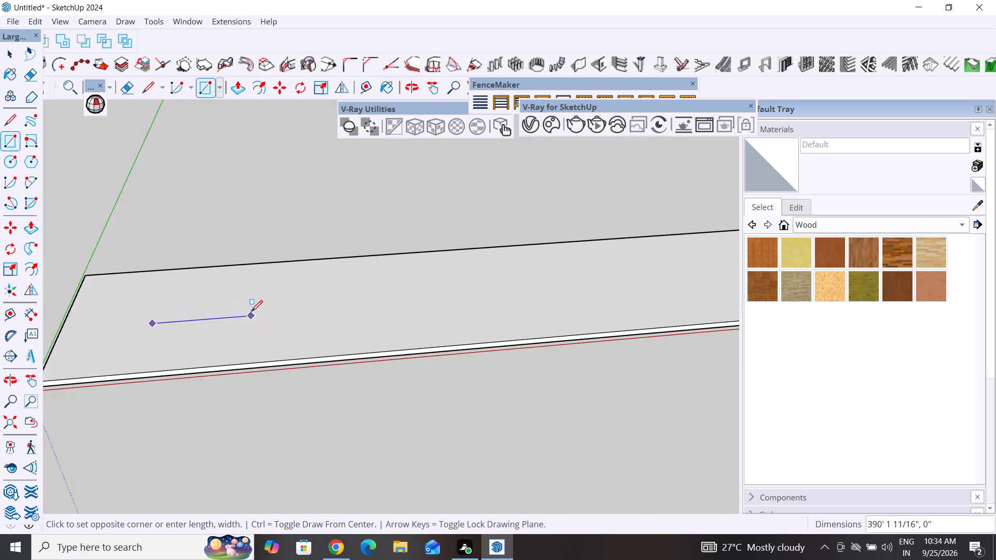
scroll(255, 309, up, 5)
click(257, 313)
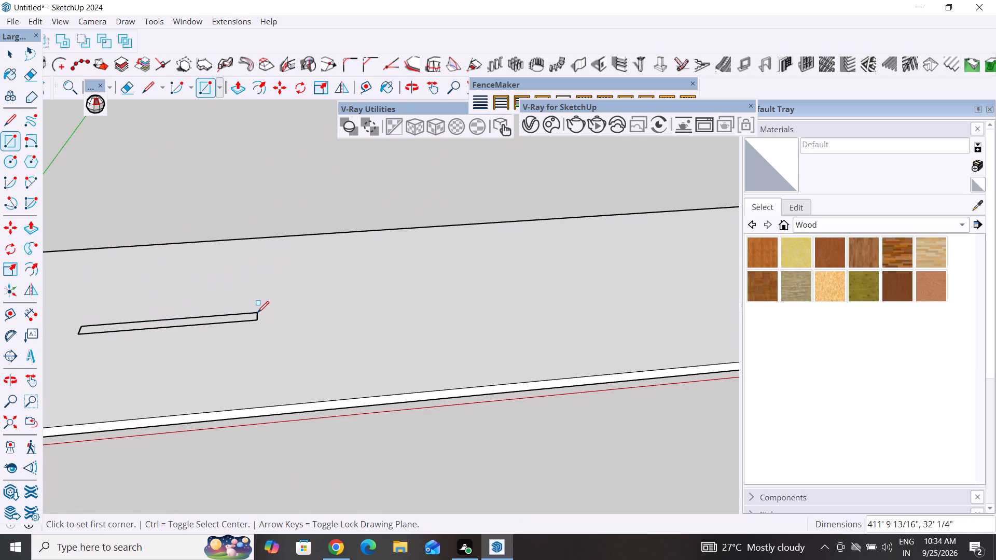
Push/Pull the thin rectangle upward about 1,060 ft to form a tall upright panel on the slab.
click(9, 54)
scroll(416, 264, down, 5)
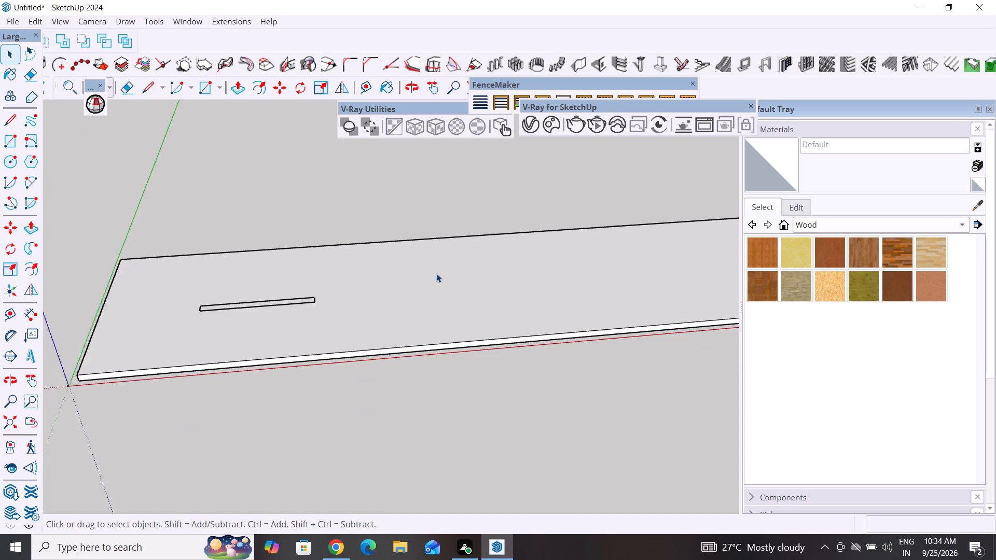
scroll(205, 312, up, 4)
click(241, 87)
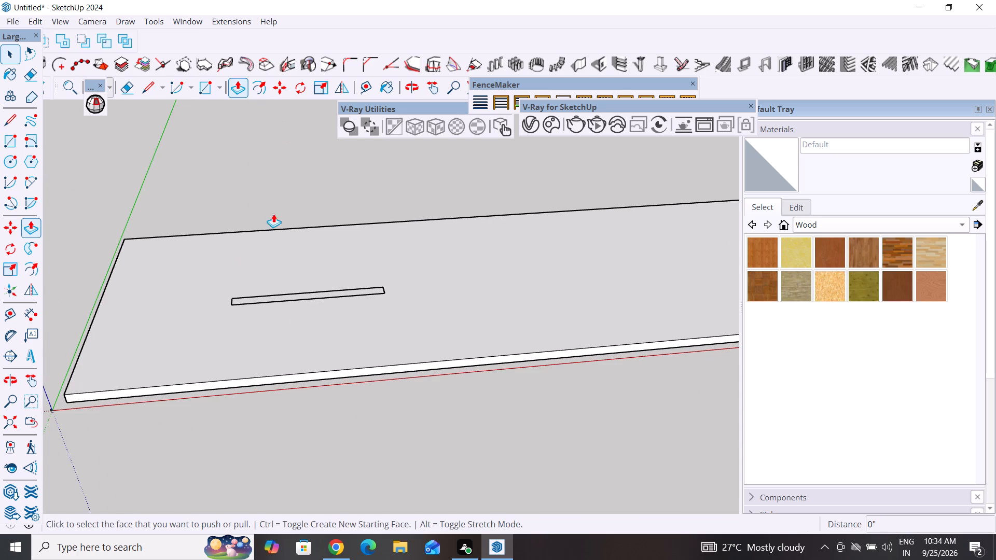
click(319, 290)
click(17, 52)
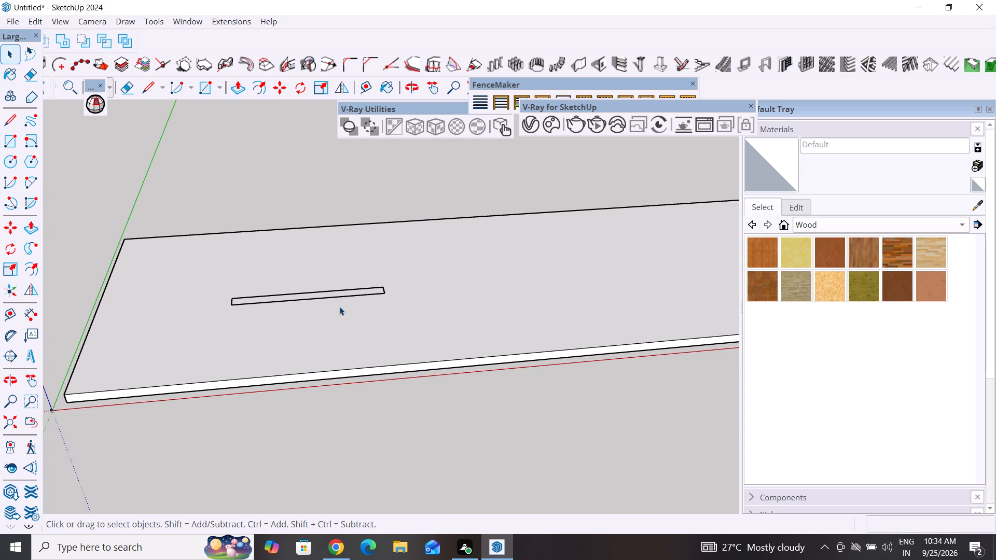
click(342, 293)
scroll(313, 315, up, 3)
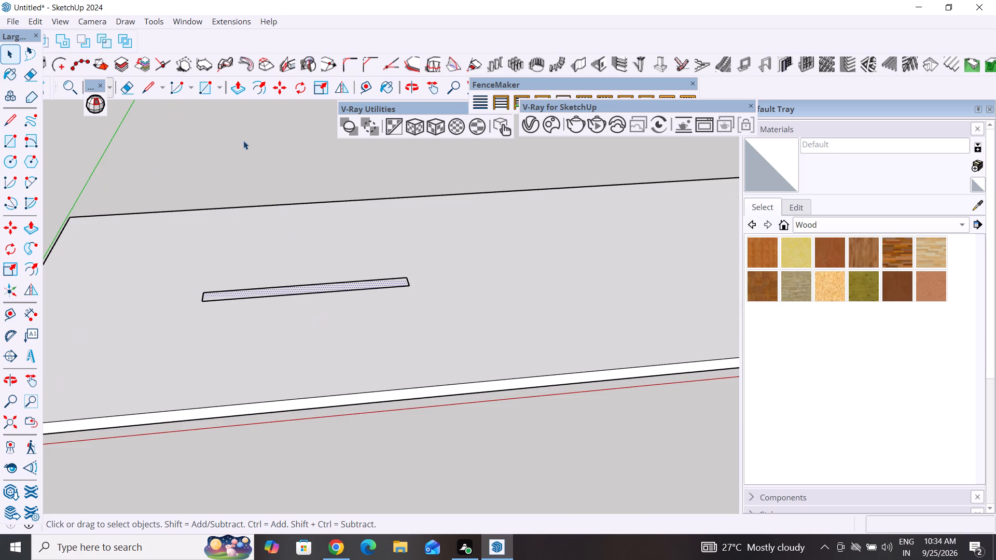
click(236, 87)
click(283, 287)
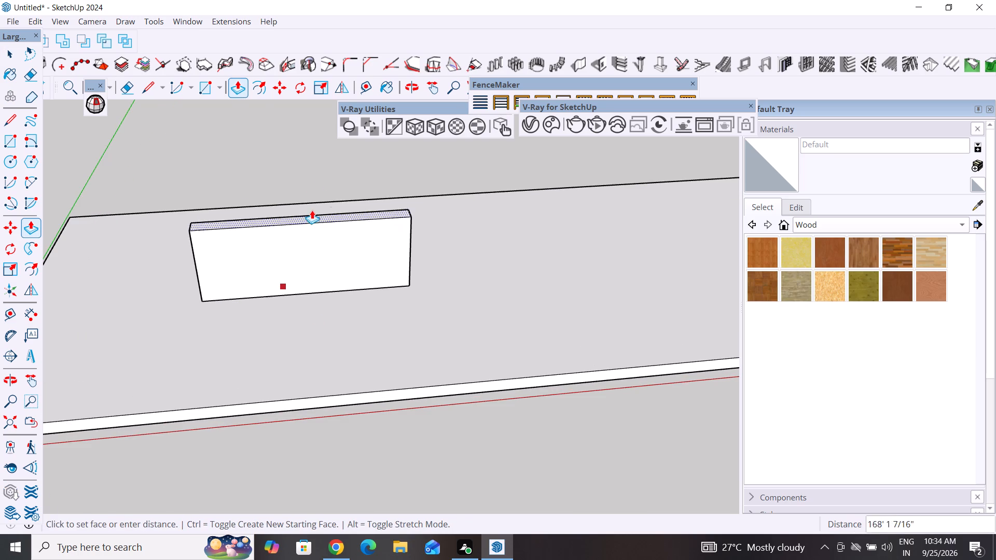
scroll(317, 184, down, 14)
scroll(315, 183, down, 11)
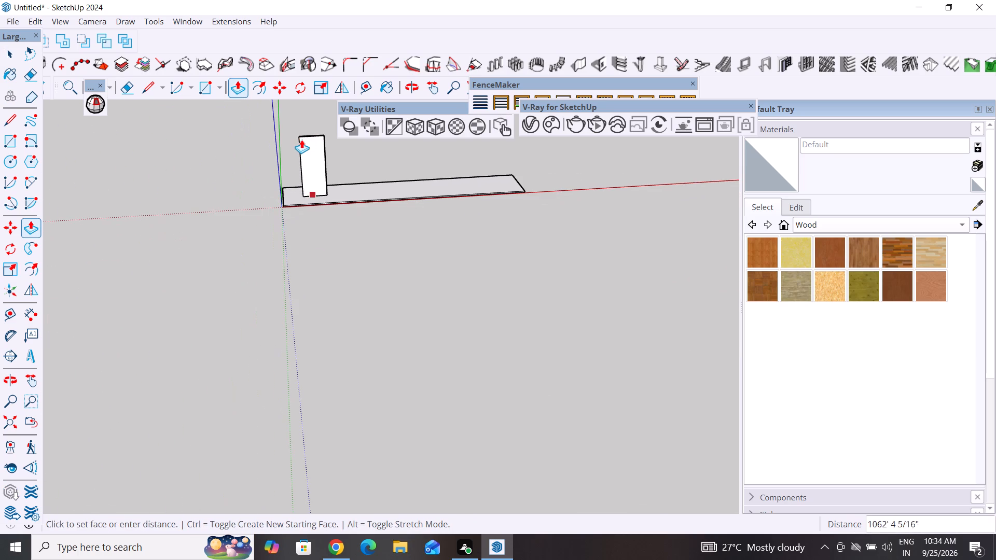
click(301, 139)
click(11, 51)
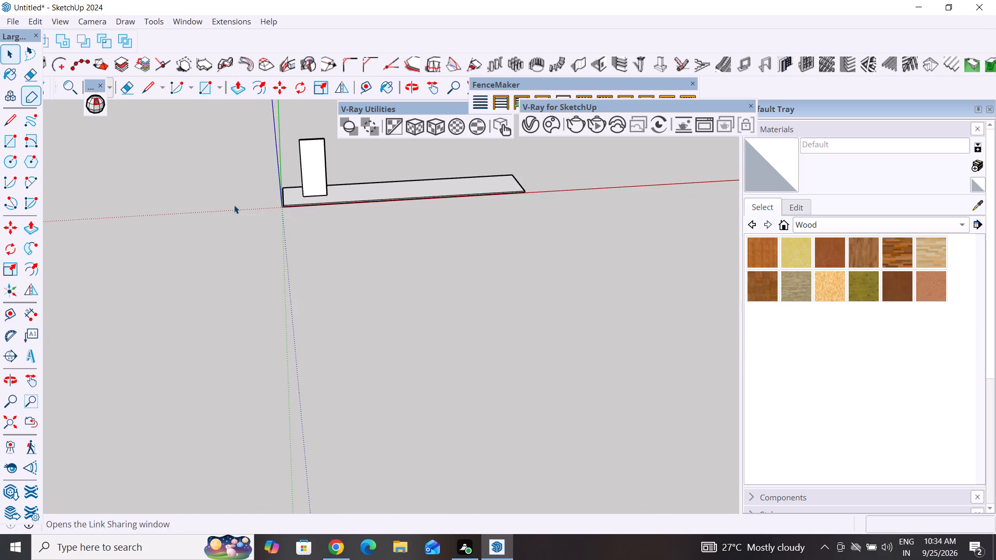
Select all of the upright panel's connected faces and edges and make them a group.
middle_drag(439, 225, 368, 214)
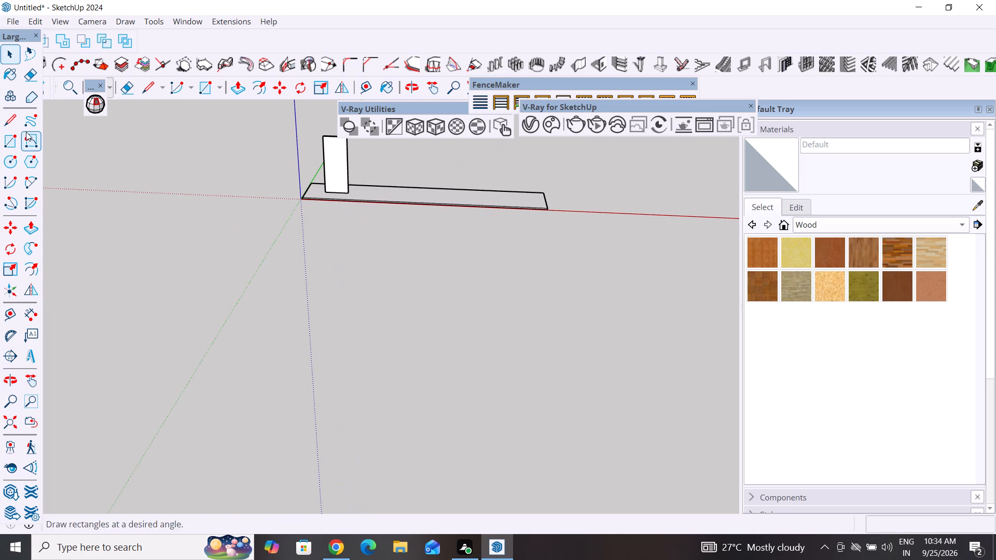
scroll(362, 250, down, 6)
scroll(339, 172, up, 11)
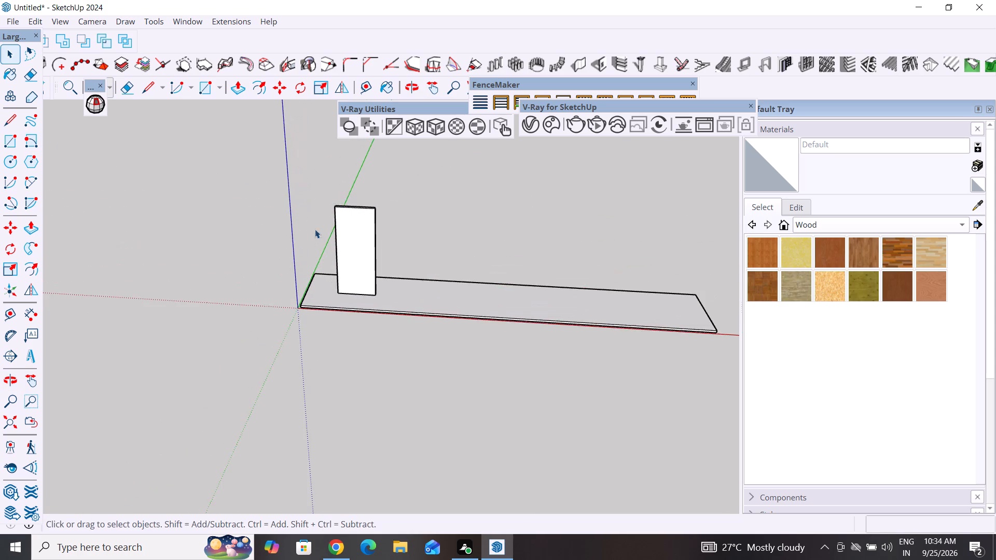
middle_drag(248, 334, 334, 333)
triple_click(345, 262)
right_click(345, 262)
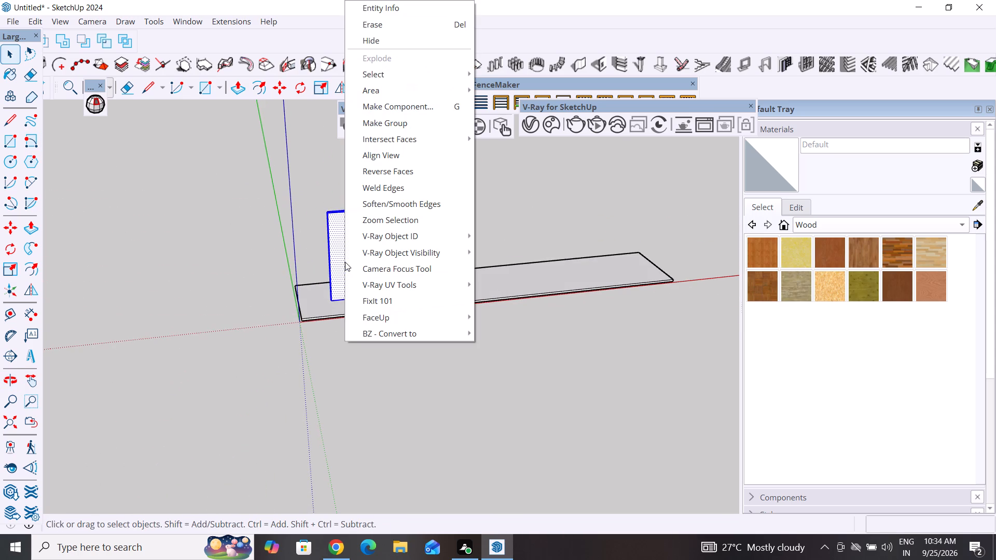
click(396, 122)
middle_drag(531, 382, 429, 314)
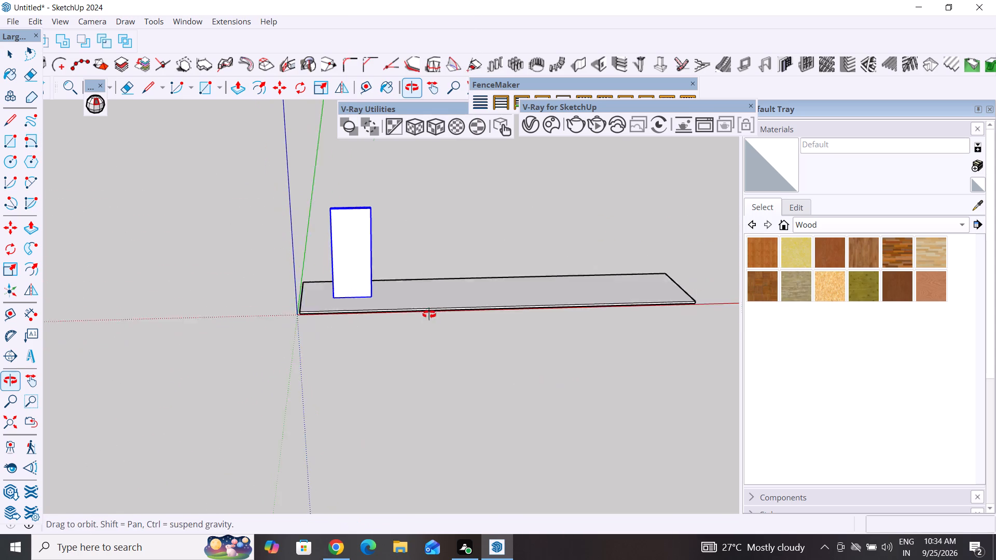
middle_drag(429, 314, 529, 304)
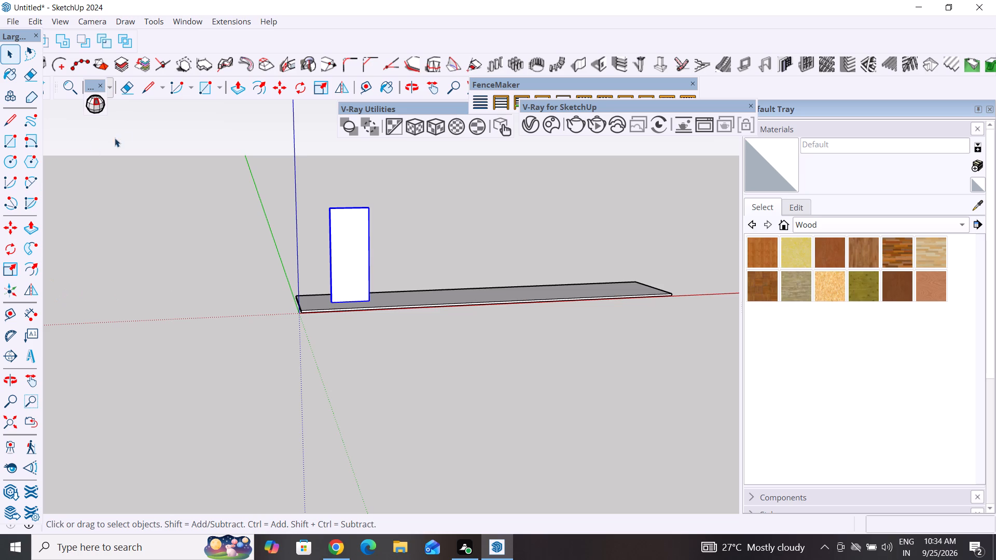
Open the 3D Warehouse to find ready-made models.
scroll(402, 358, down, 4)
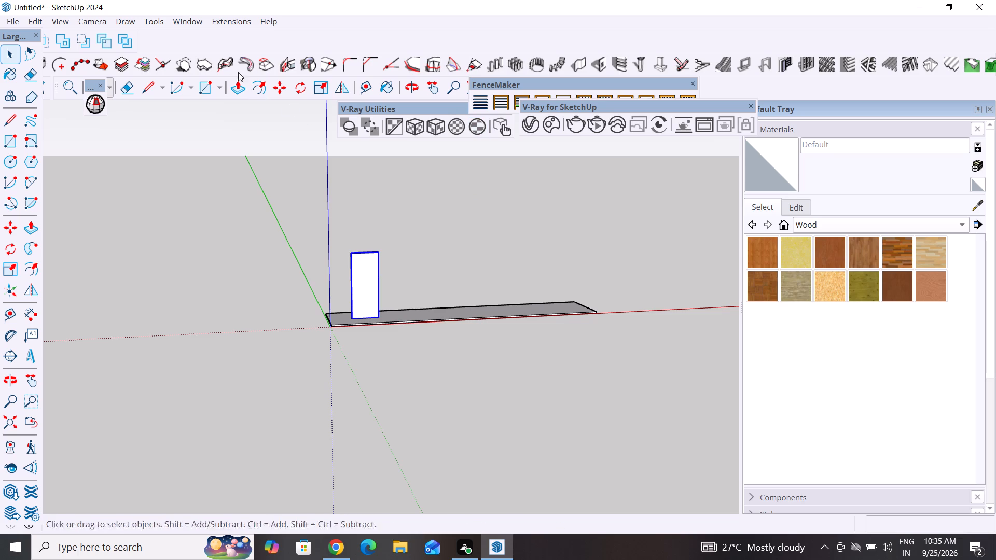
click(193, 23)
click(222, 119)
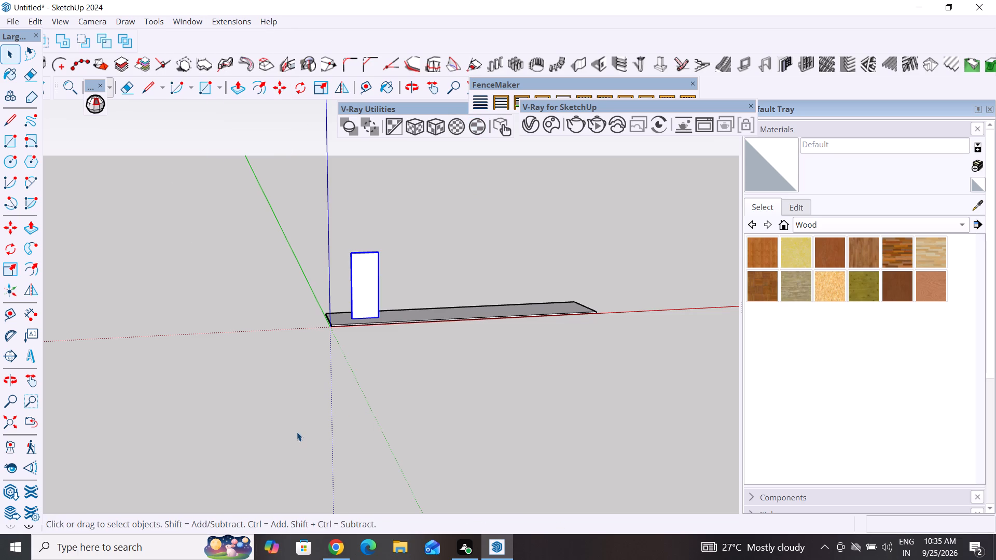
middle_drag(514, 408, 340, 499)
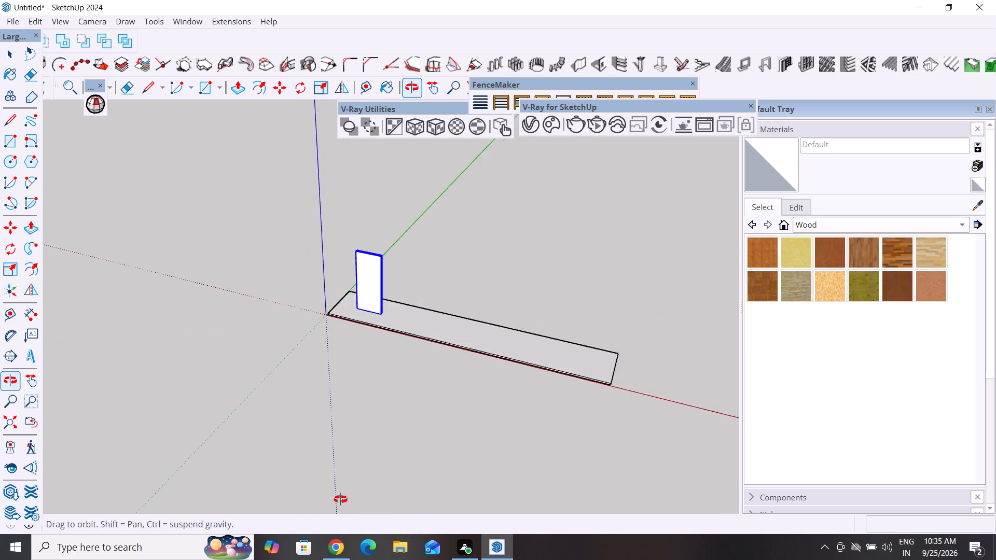
middle_drag(340, 499, 376, 506)
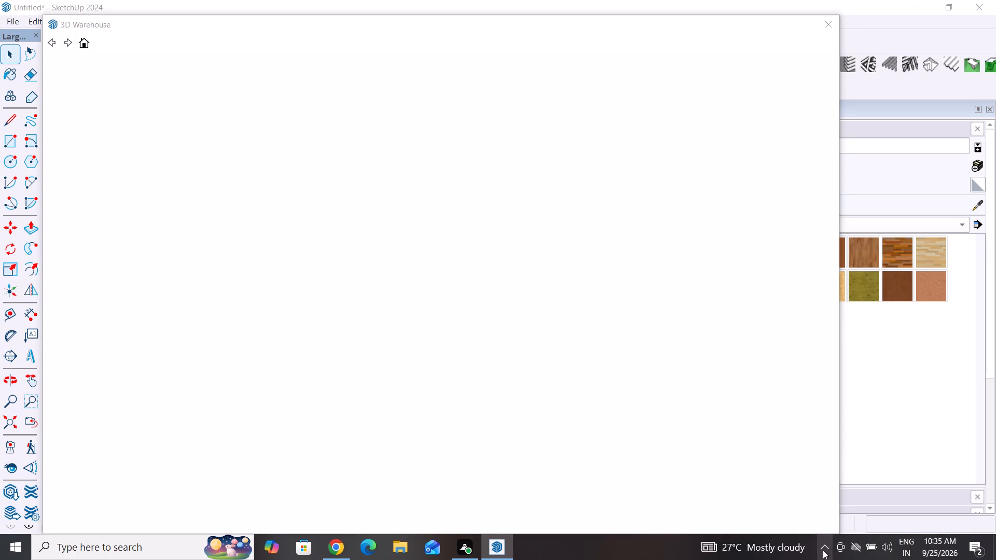
click(823, 550)
click(935, 415)
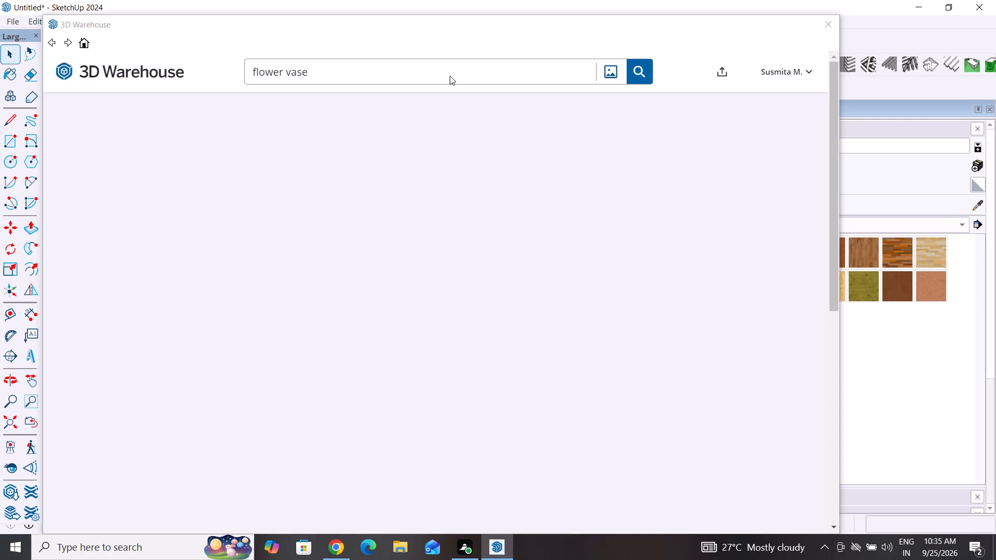
Replace the existing search text and search the 3D Warehouse models for "ROUND SHAPE BALL".
click(451, 72)
click(579, 76)
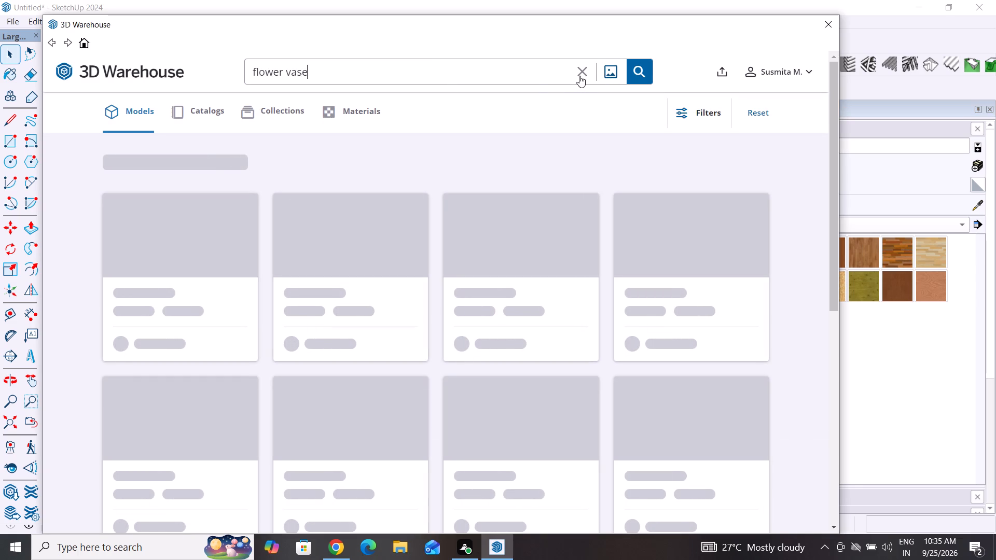
click(585, 77)
key(BackSpace)
key(BackSpace)
key(BackSpace)
key(BackSpace)
key(BackSpace)
key(BackSpace)
key(BackSpace)
key(BackSpace)
key(BackSpace)
key(BackSpace)
key(BackSpace)
key(BackSpace)
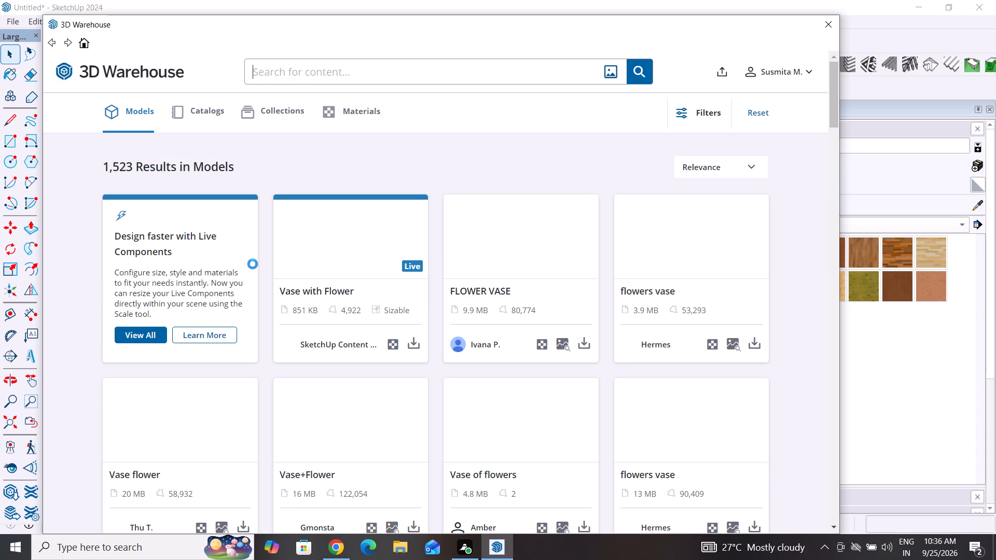
text(ROUND SHA)
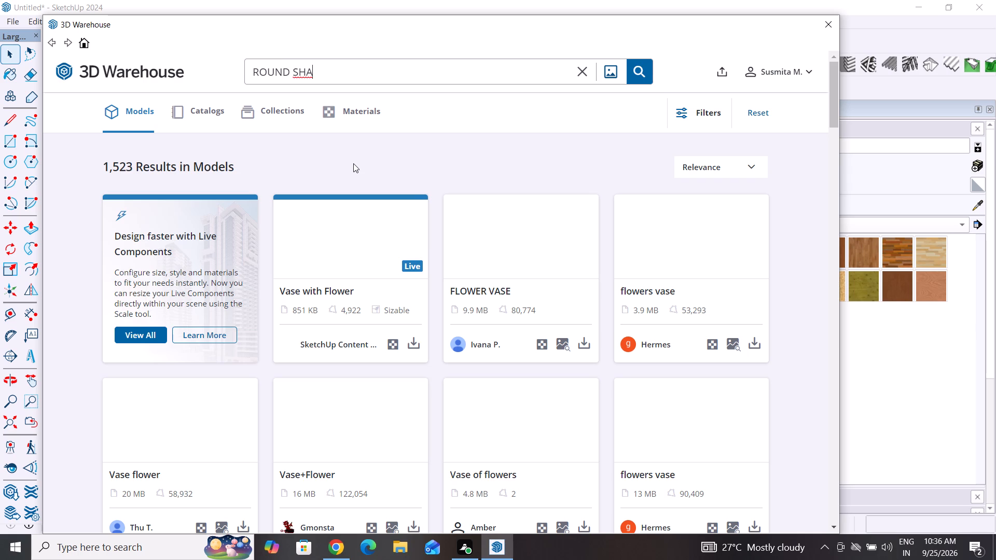
text(PE)
key(space)
text(BALL)
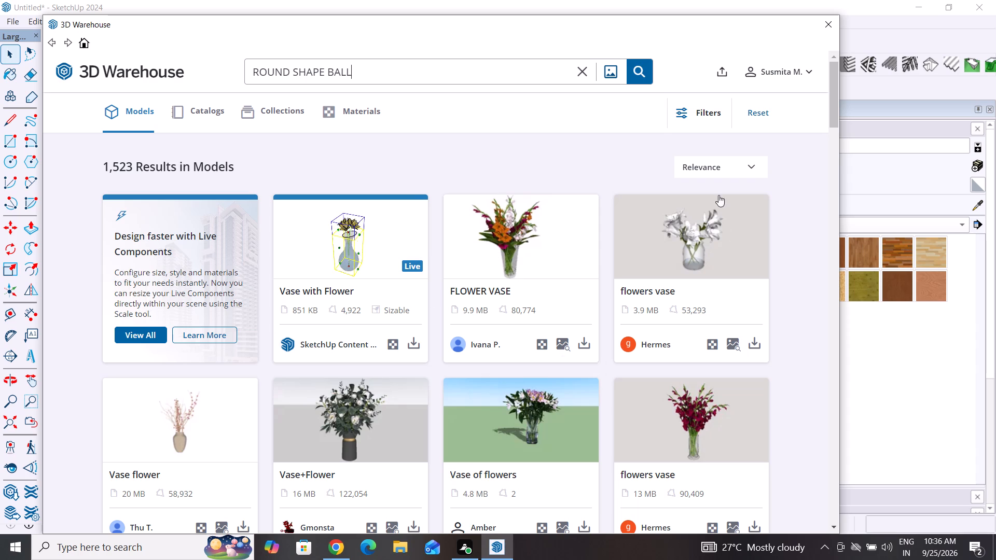
click(642, 72)
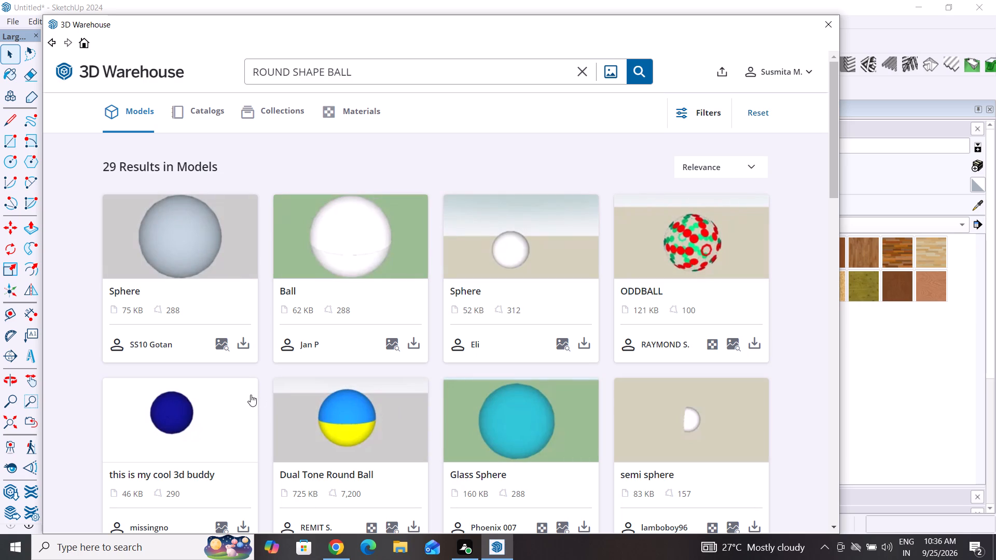
Look through the 3D Warehouse search results for a suitable plain round ball model.
scroll(499, 420, down, 5)
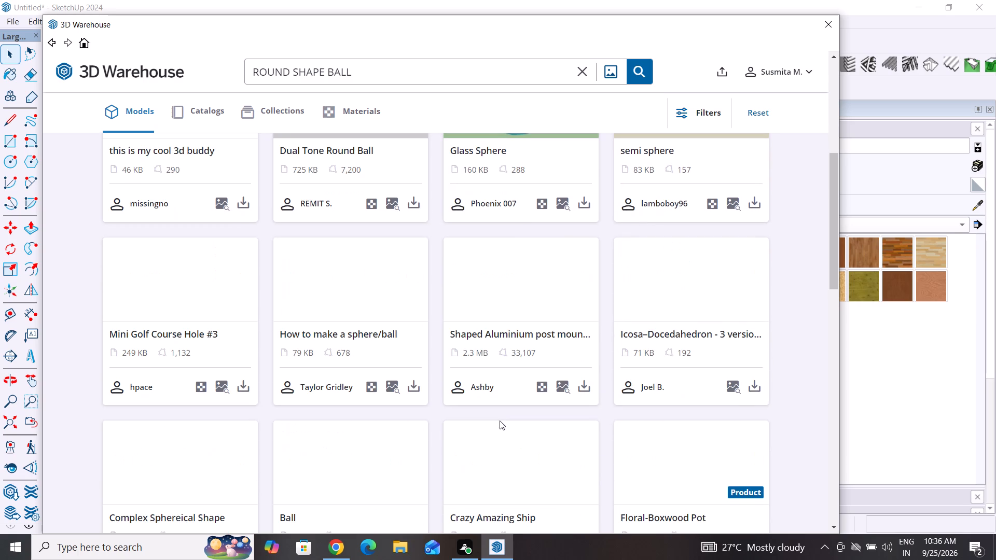
scroll(500, 421, up, 3)
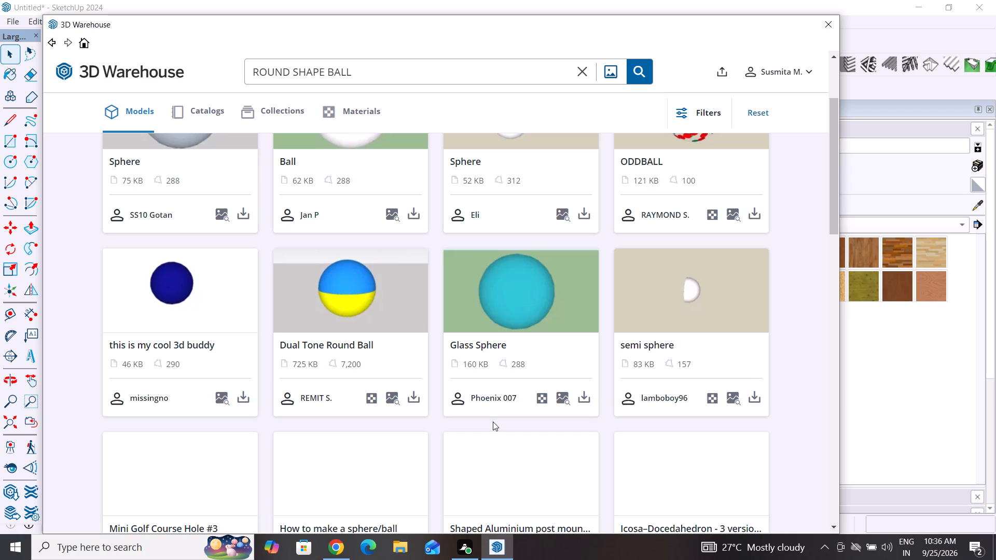
scroll(493, 422, up, 4)
scroll(493, 422, down, 2)
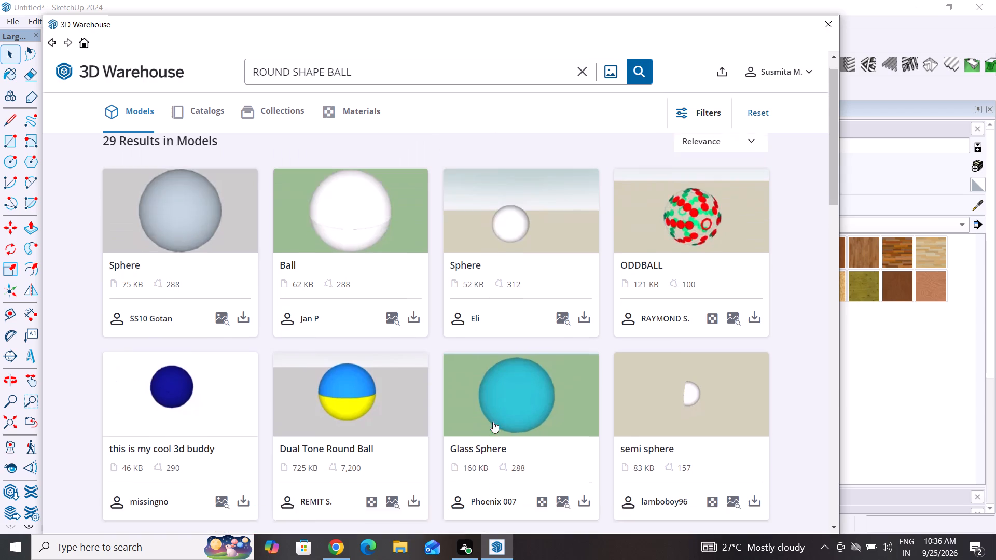
scroll(493, 422, down, 4)
scroll(493, 422, up, 5)
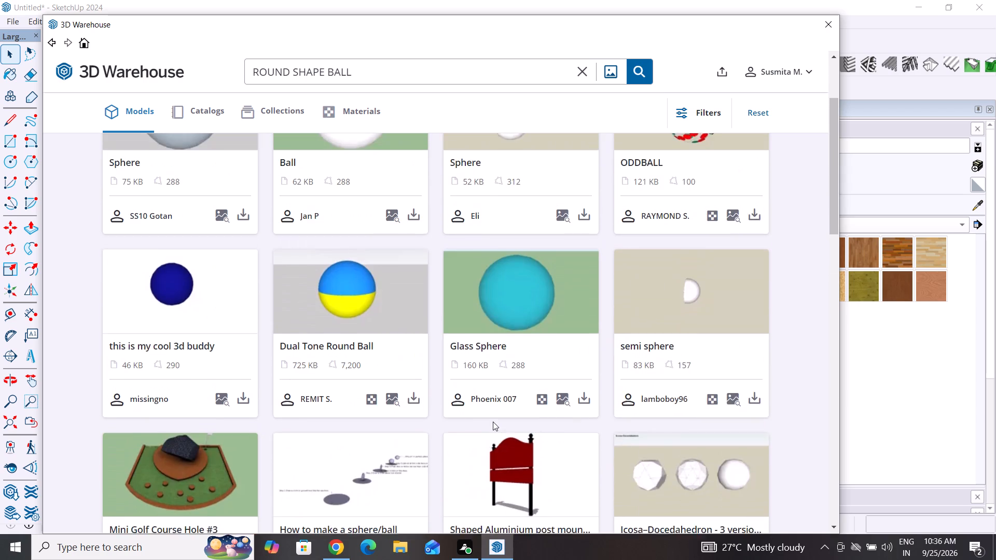
scroll(493, 422, up, 4)
Download the plain grey-blue Sphere model directly into the scene and place it on the slab's end edge beside the upright panel.
click(245, 341)
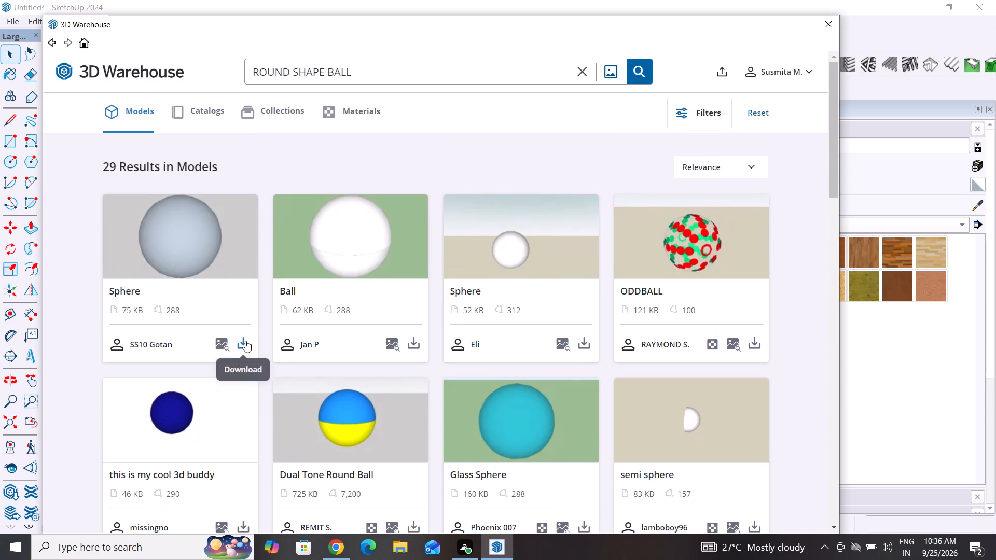
click(396, 292)
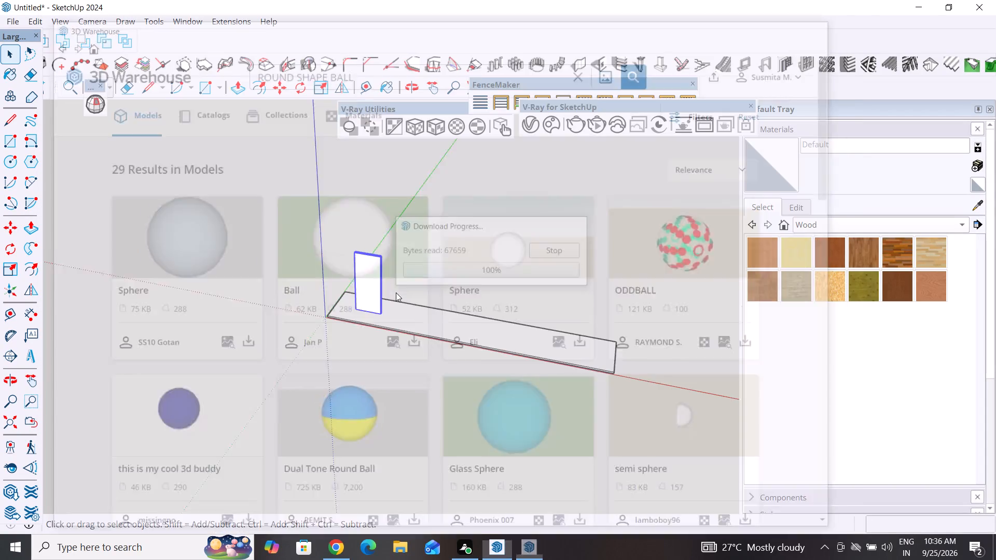
middle_drag(508, 295, 0, 177)
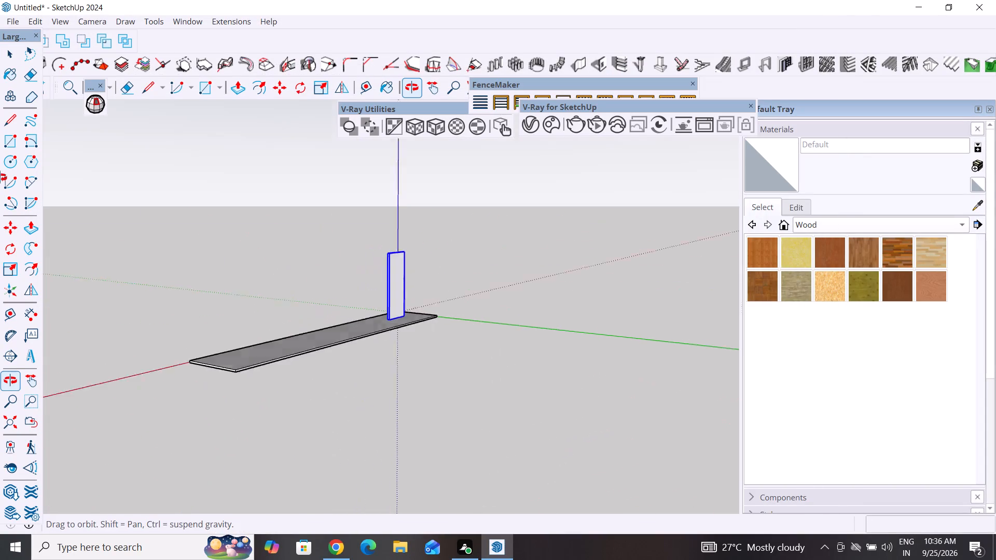
middle_drag(0, 177, 0, 198)
scroll(337, 306, up, 1)
scroll(405, 324, up, 7)
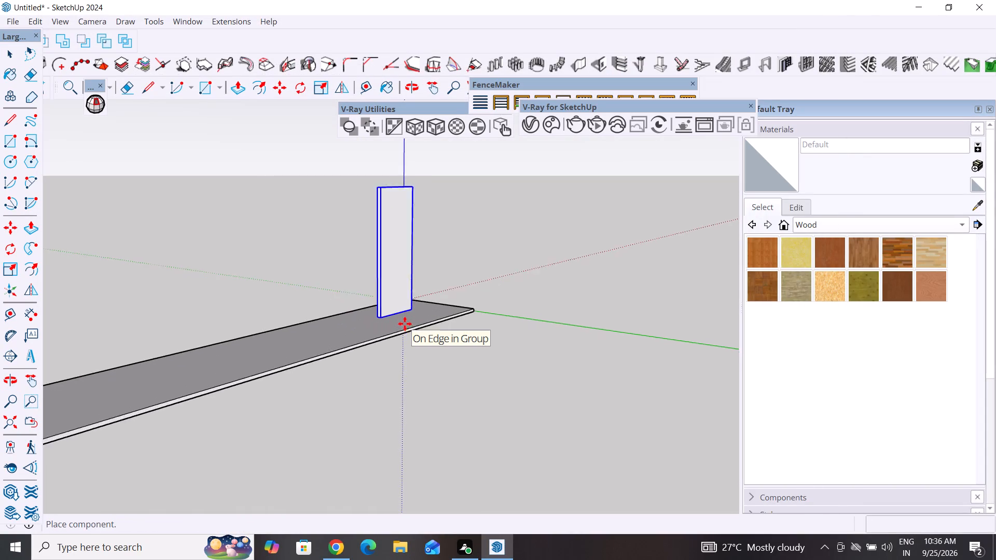
scroll(405, 324, up, 7)
middle_drag(302, 354, 469, 314)
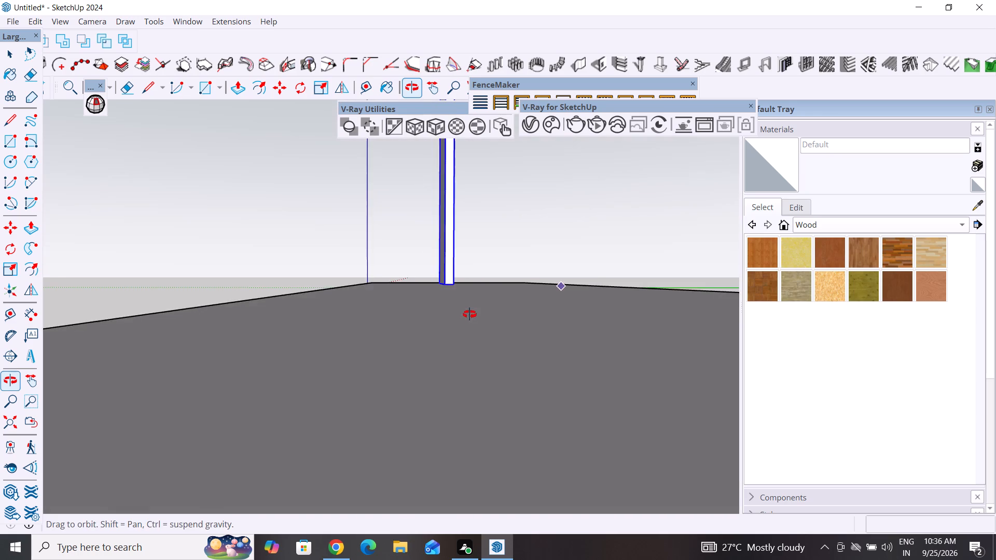
middle_drag(469, 314, 473, 319)
click(487, 284)
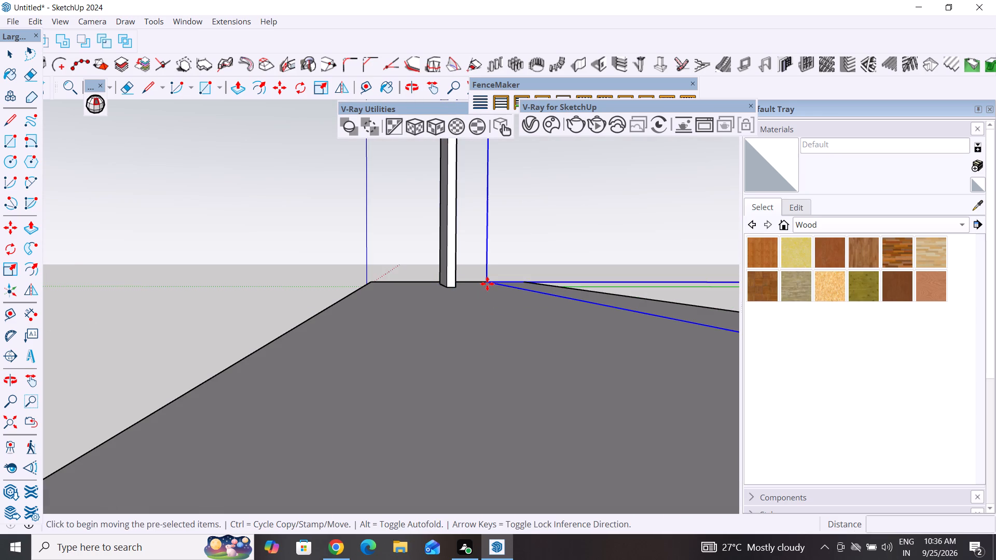
click(12, 54)
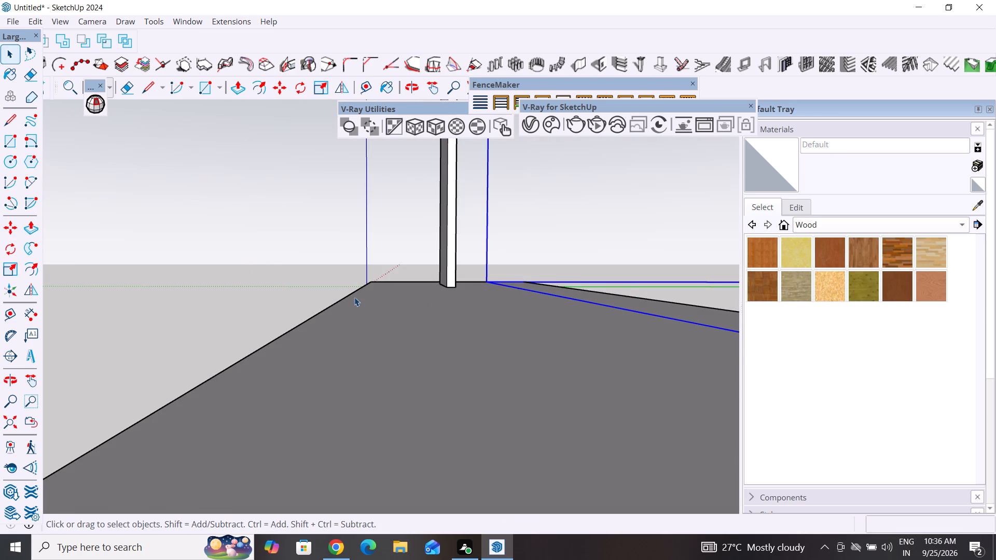
Scale the oversized sphere down uniformly about its opposite corner to a factor of about 0.12.
scroll(356, 304, down, 17)
scroll(330, 356, down, 13)
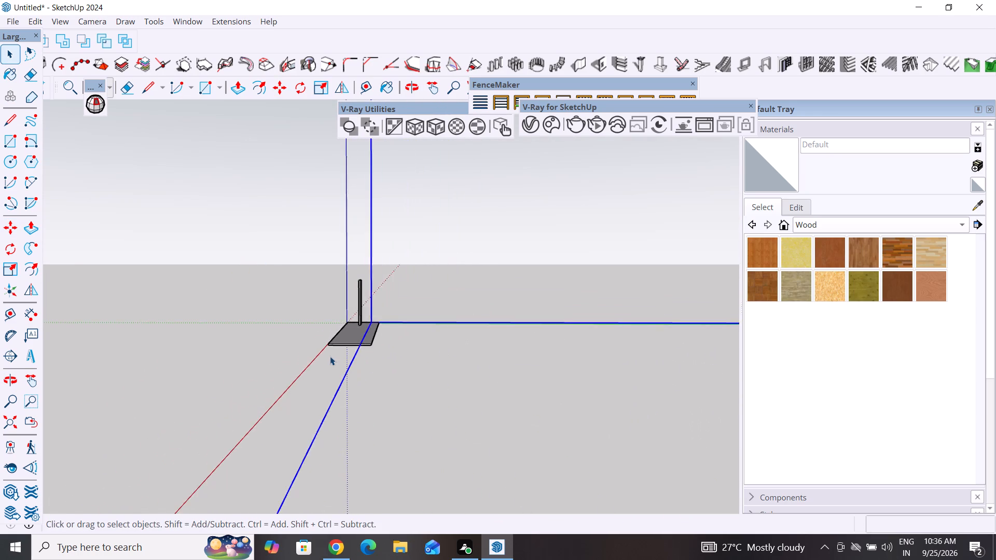
scroll(330, 356, down, 7)
middle_drag(271, 375, 657, 403)
scroll(574, 442, down, 8)
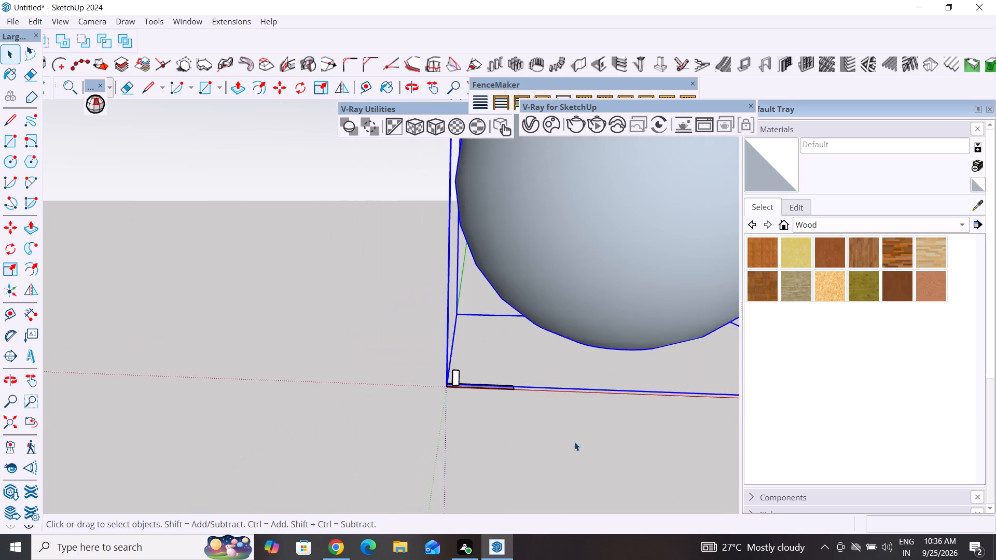
scroll(574, 442, down, 10)
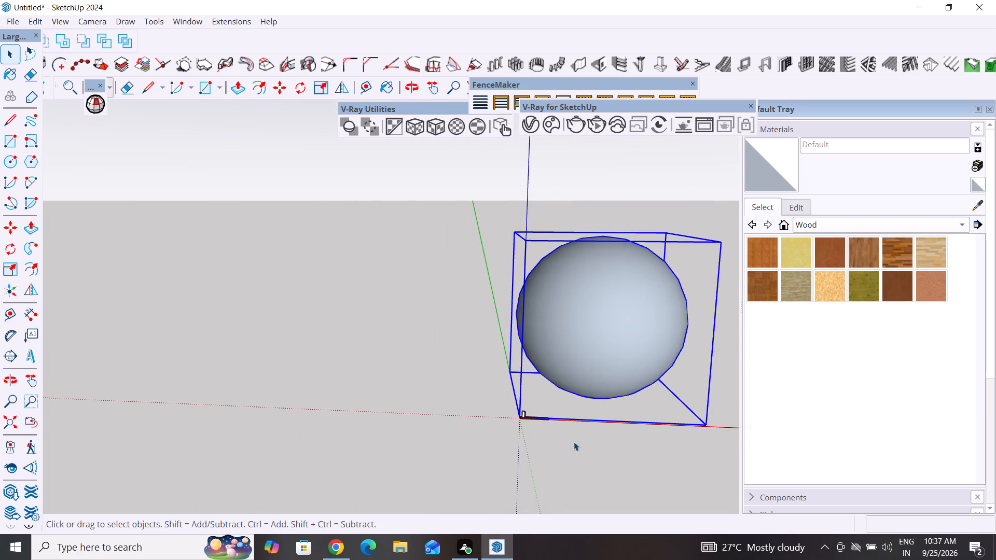
key(s)
scroll(220, 484, down, 4)
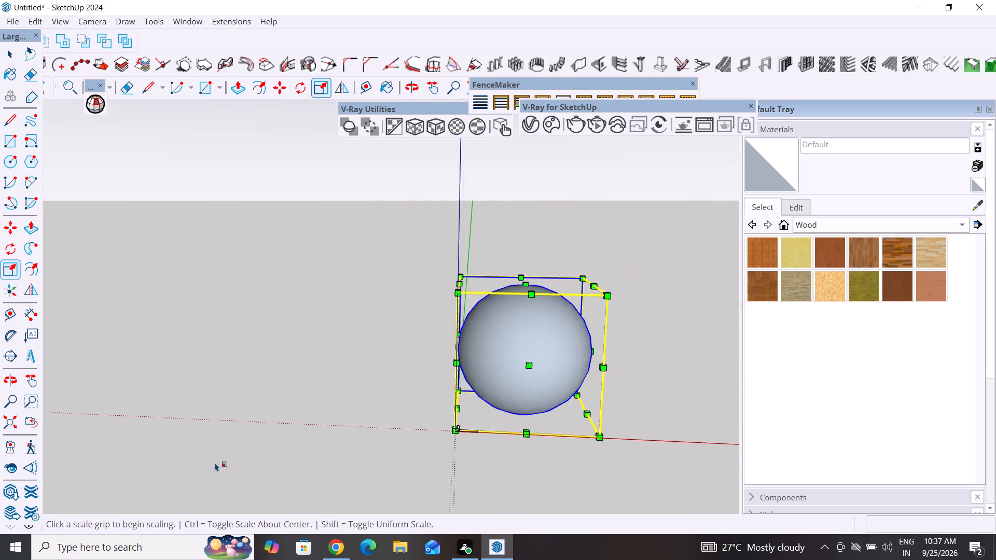
scroll(215, 463, down, 2)
drag(516, 334, 506, 335)
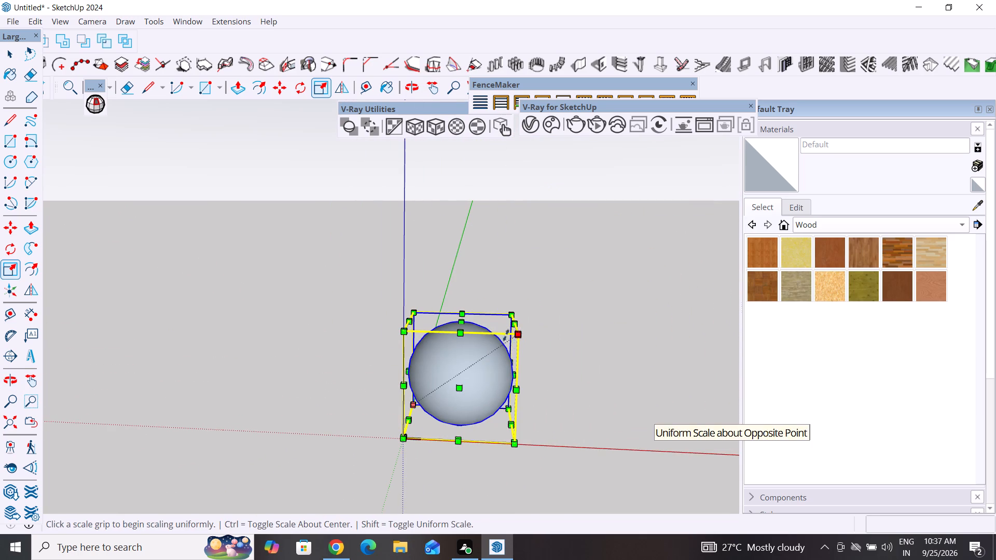
drag(506, 335, 425, 403)
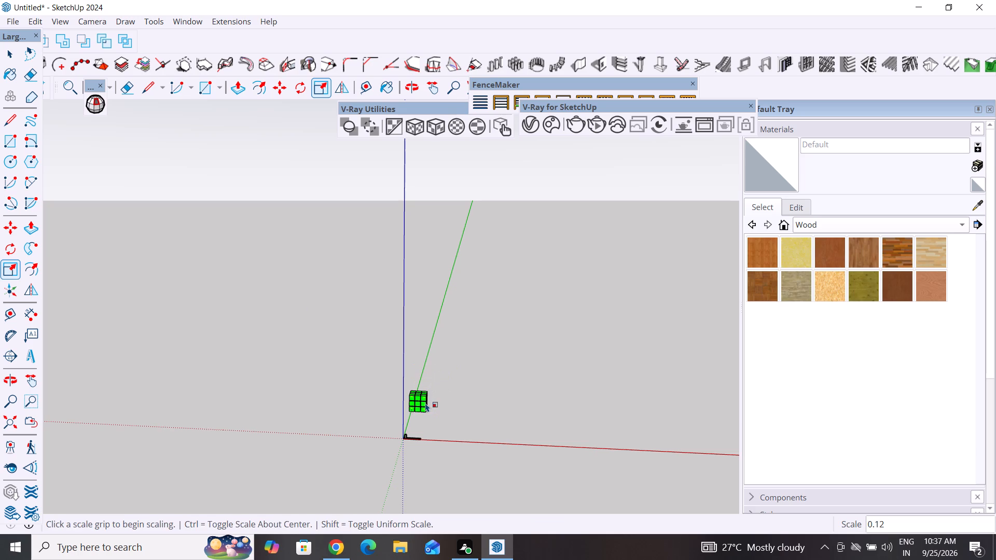
click(11, 56)
Scale the sphere down uniformly again about its opposite corner, to a factor of about 0.22.
scroll(413, 432, up, 5)
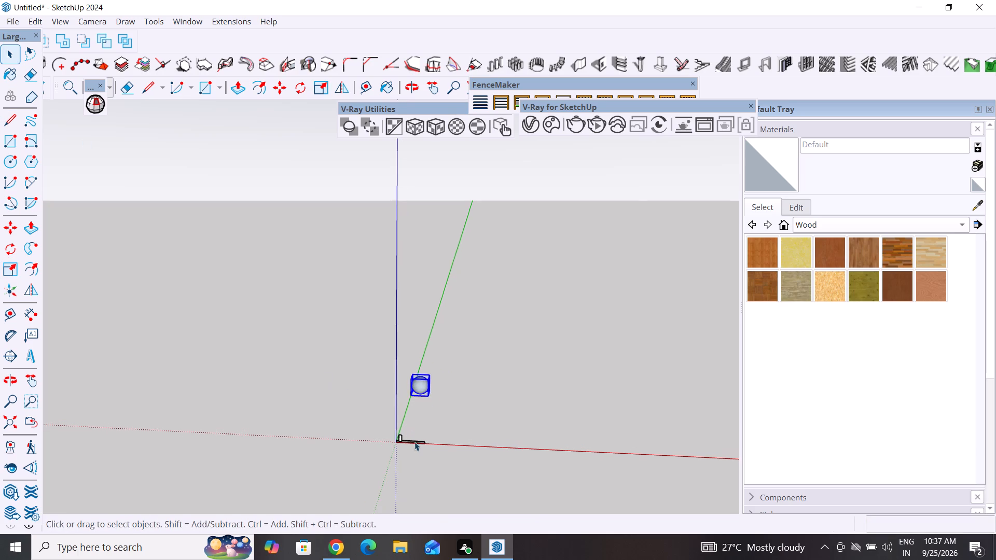
scroll(405, 470, up, 9)
click(438, 318)
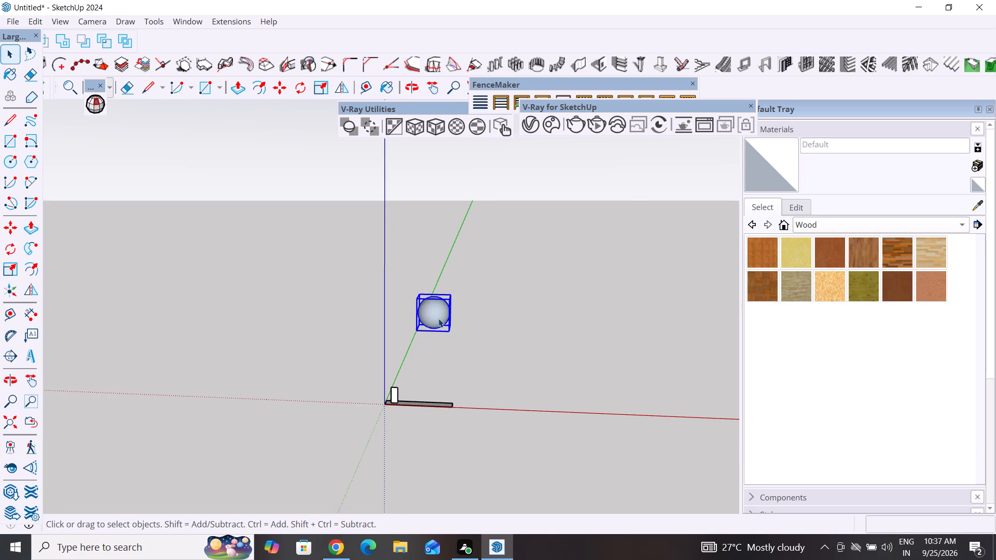
key(s)
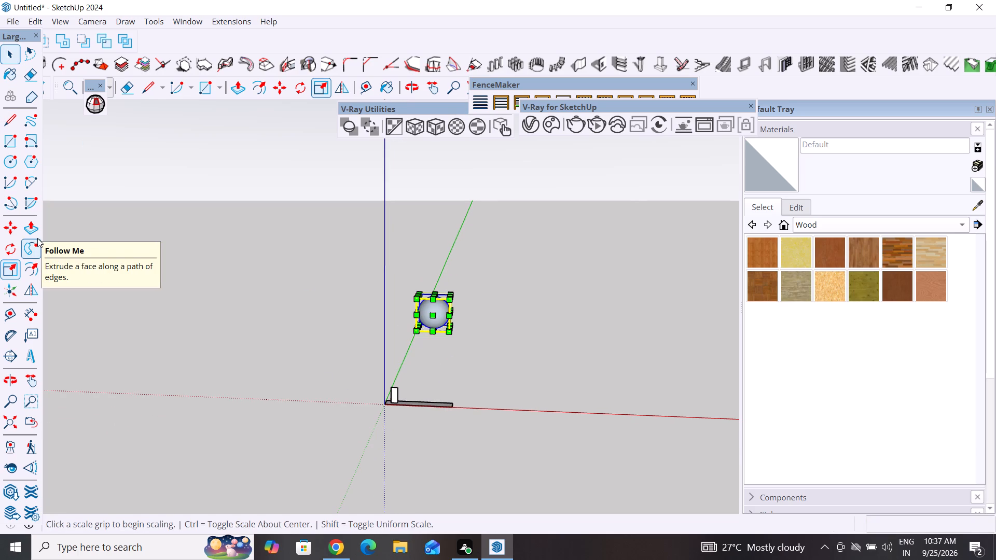
scroll(82, 276, up, 5)
scroll(244, 368, down, 10)
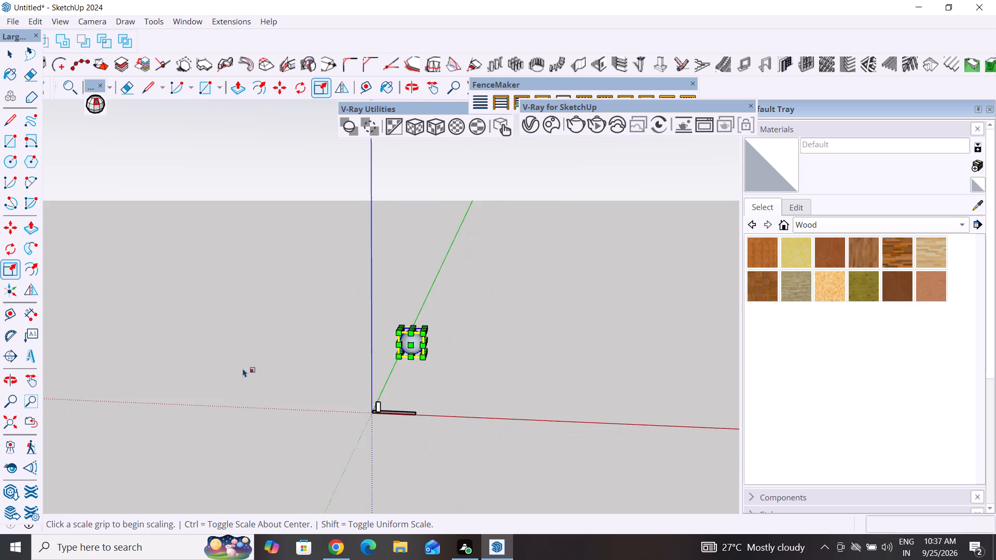
scroll(357, 402, up, 12)
scroll(453, 306, up, 5)
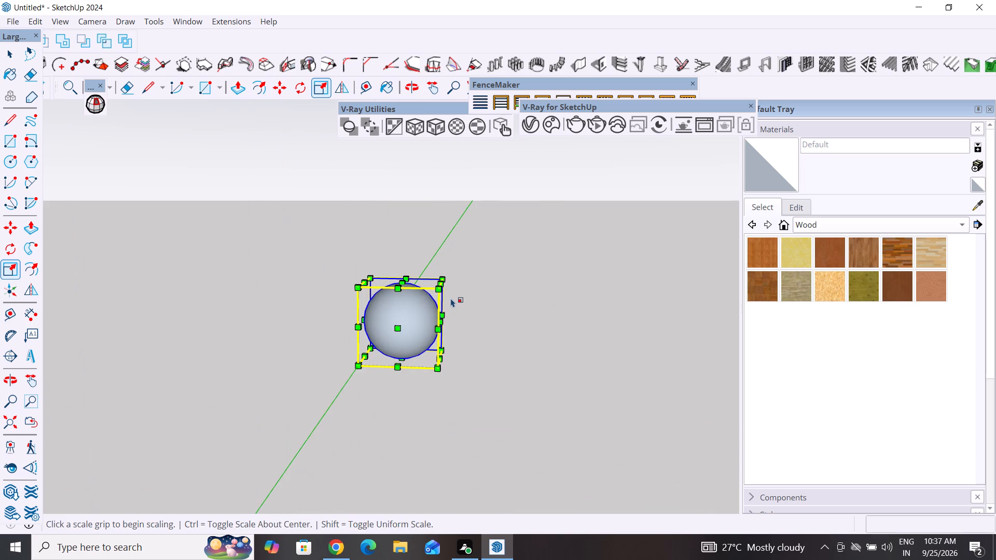
drag(439, 285, 402, 324)
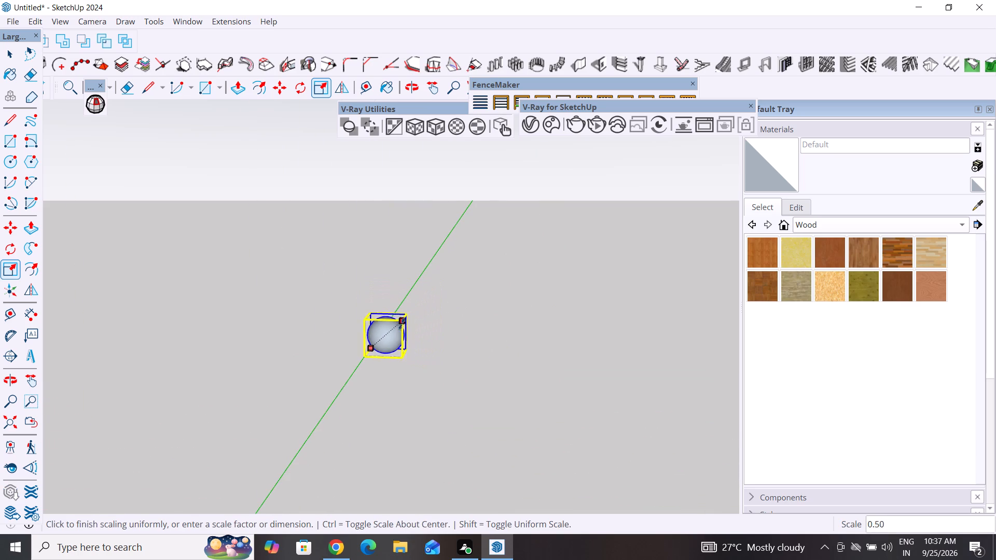
drag(402, 324, 388, 342)
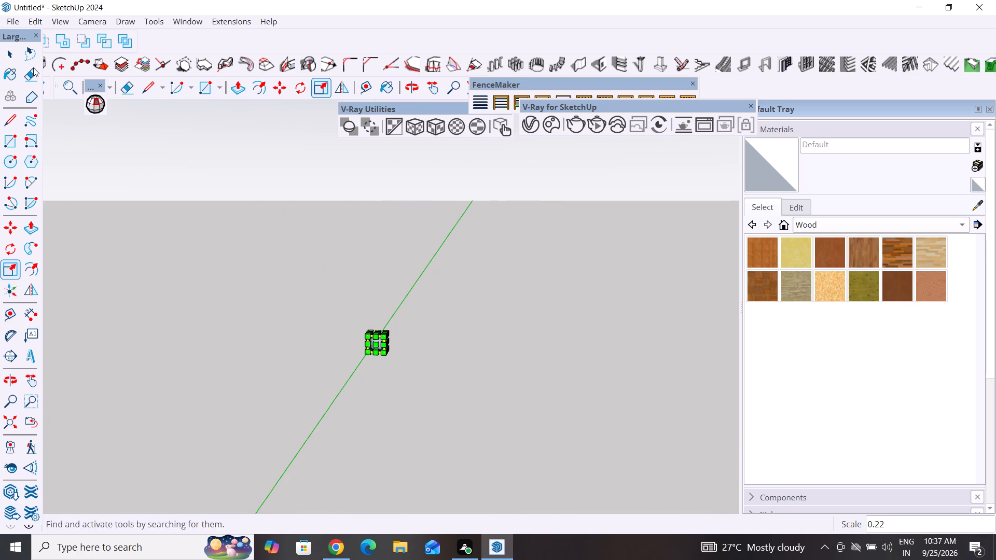
click(8, 49)
Move the sphere by its bottom corner about 25,684 ft, placing it just off the slab's long edge near the upright panel.
scroll(388, 364, down, 5)
scroll(388, 369, up, 5)
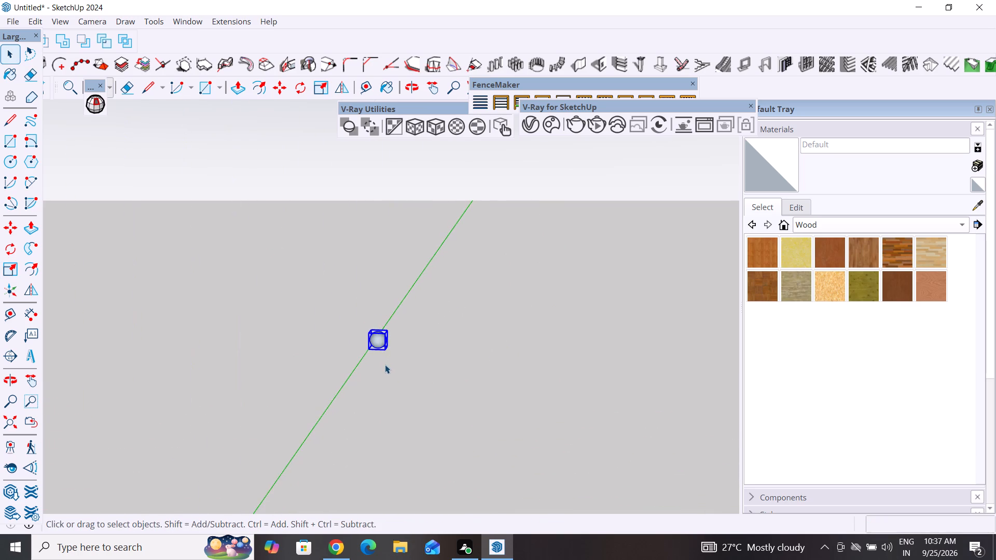
scroll(385, 365, up, 4)
key(m)
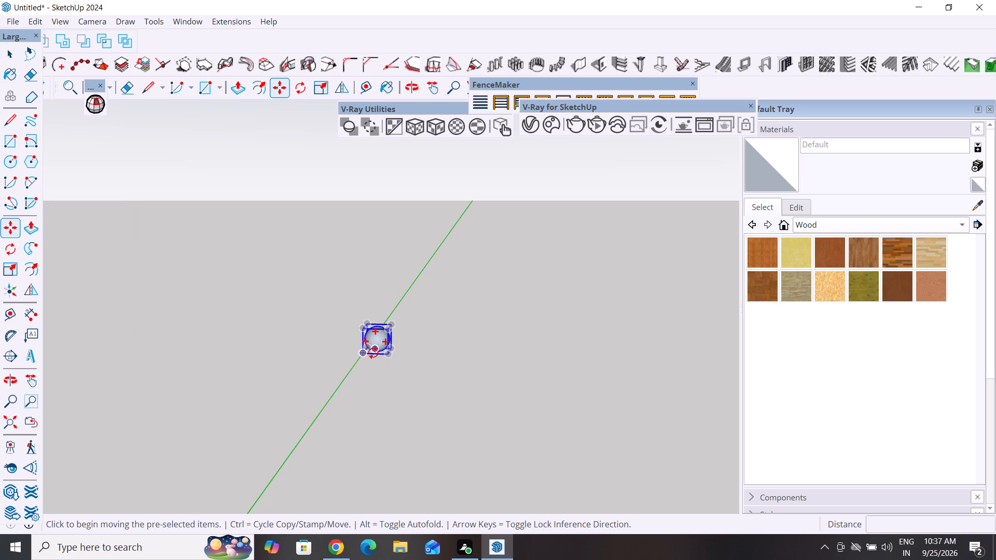
click(364, 354)
scroll(354, 484, down, 16)
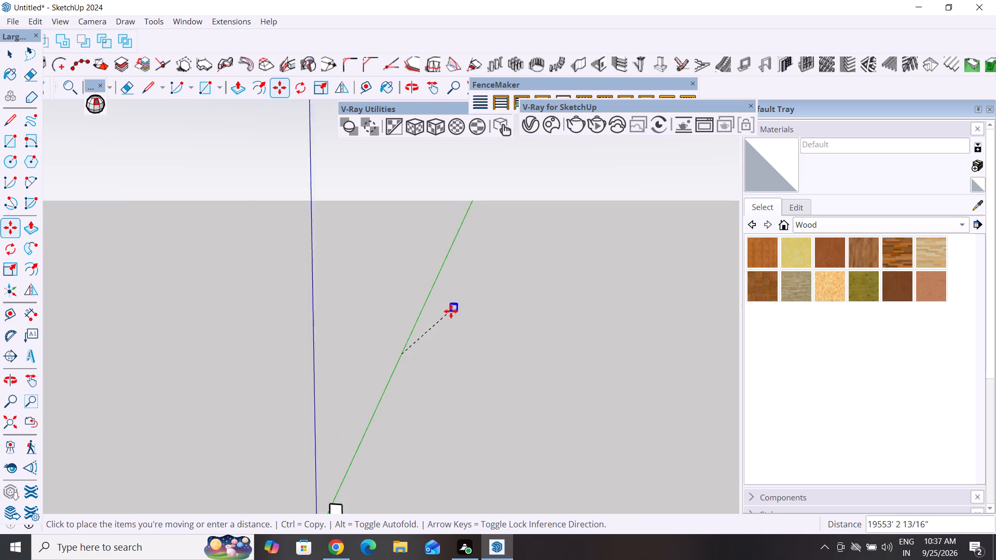
scroll(451, 311, down, 3)
scroll(435, 392, up, 20)
scroll(435, 392, up, 1)
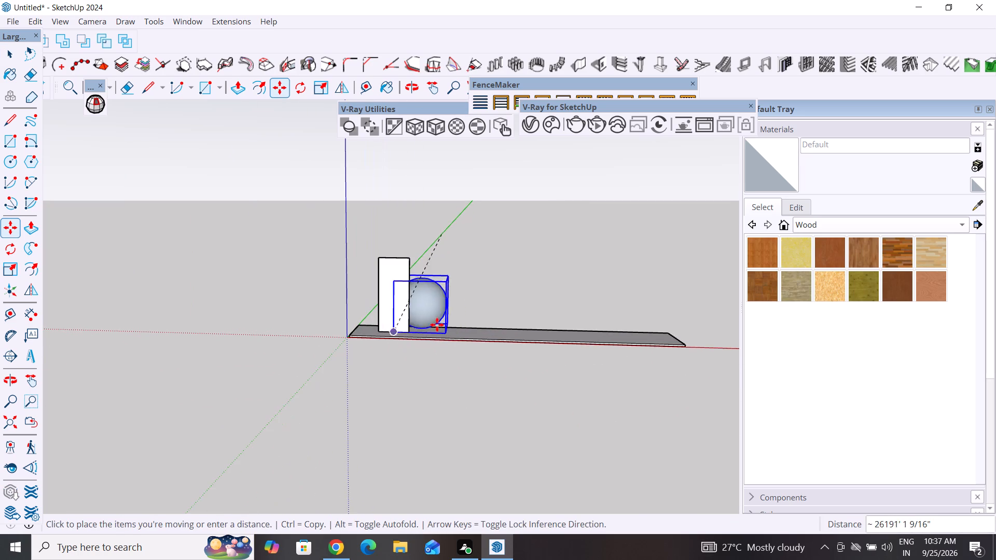
middle_drag(437, 325, 85, 404)
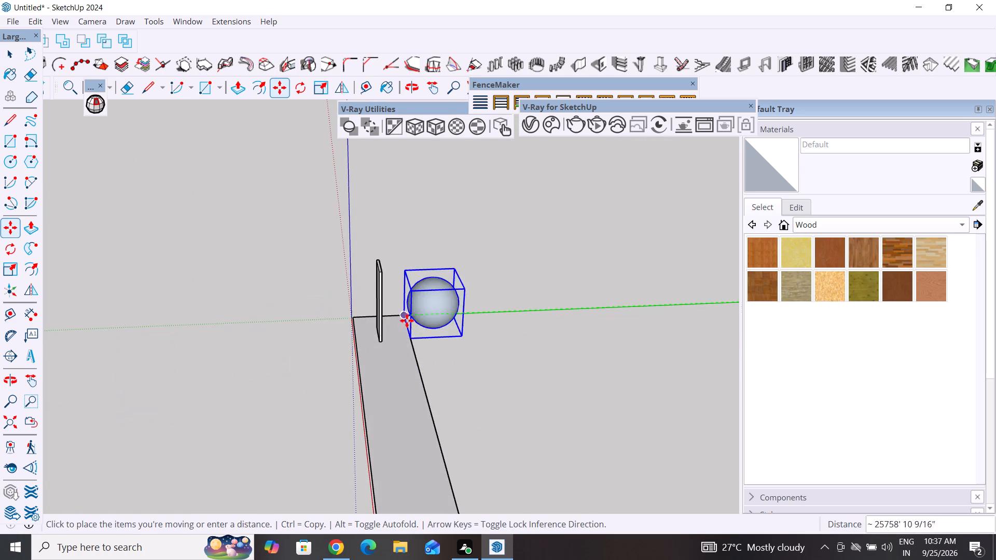
scroll(412, 321, up, 6)
click(420, 349)
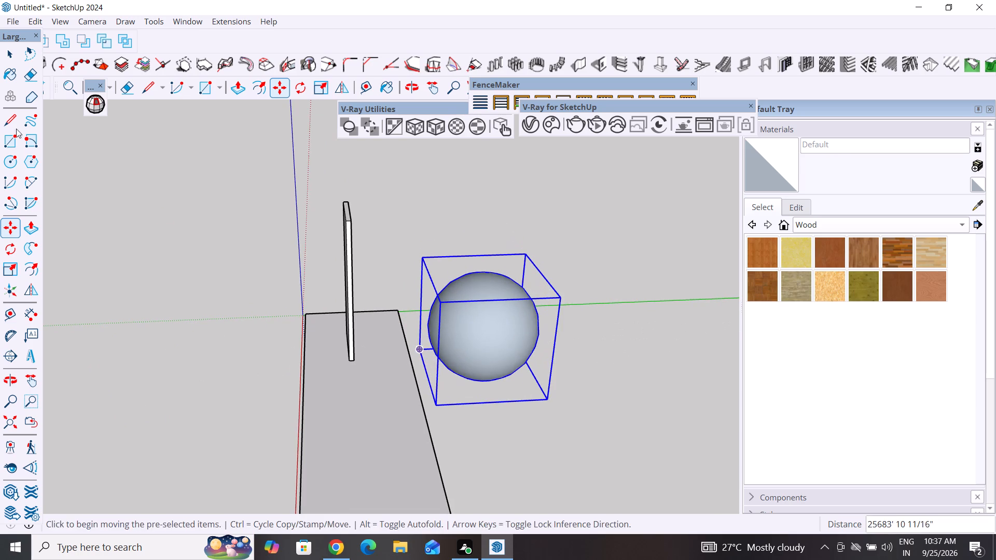
click(12, 57)
click(329, 310)
Scale the sphere down uniformly from its bottom corner to a factor of about 0.51 so it is smaller than the panel.
middle_drag(384, 417, 698, 353)
scroll(472, 305, up, 2)
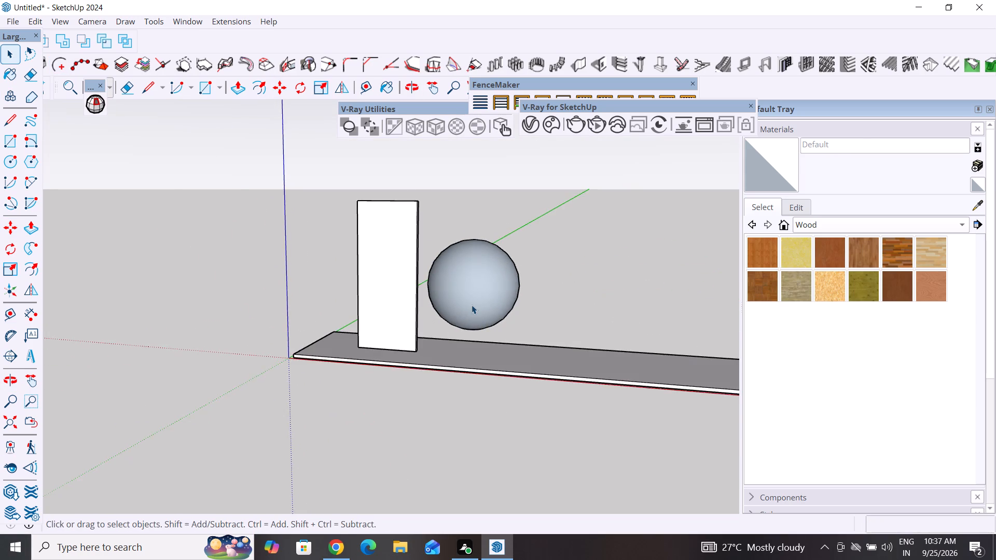
scroll(472, 305, up, 2)
click(495, 262)
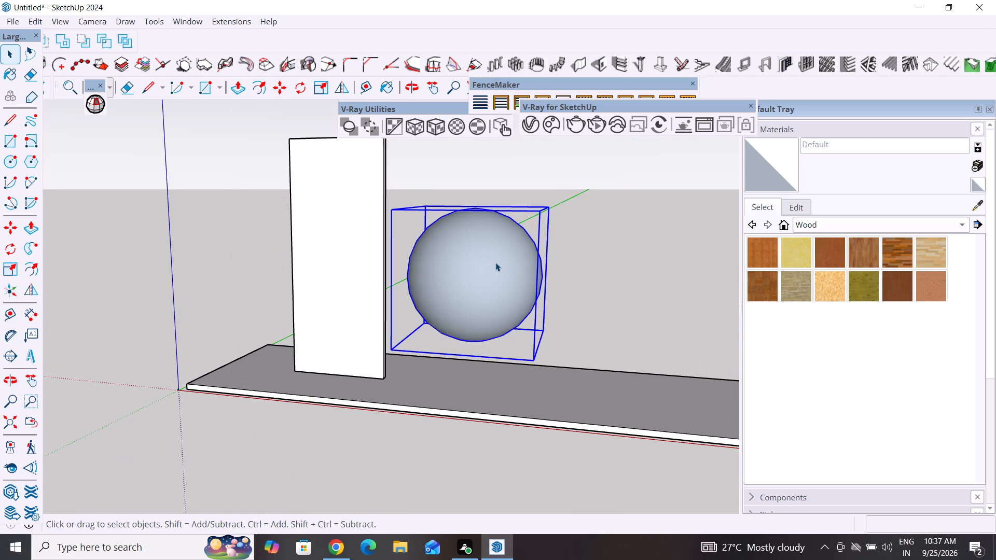
key(s)
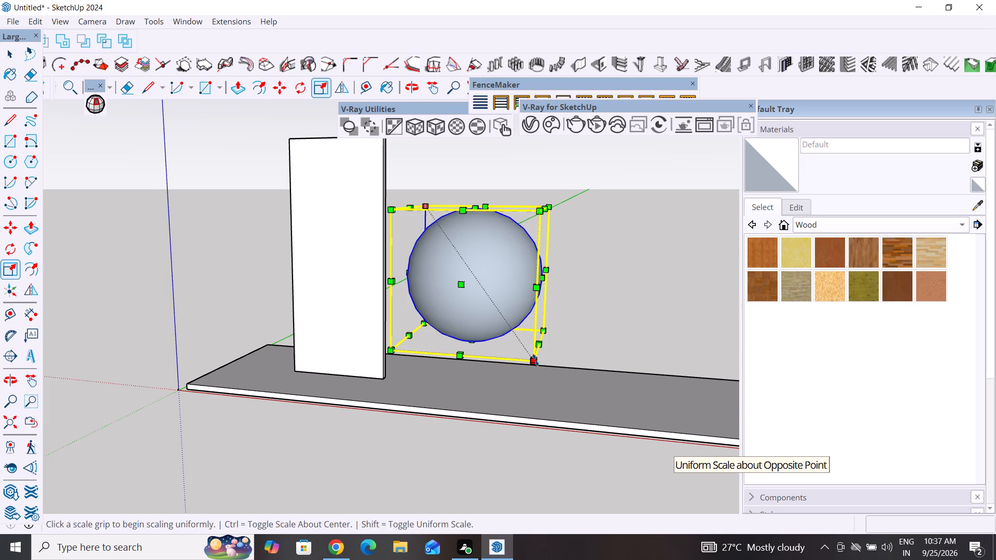
drag(535, 360, 479, 275)
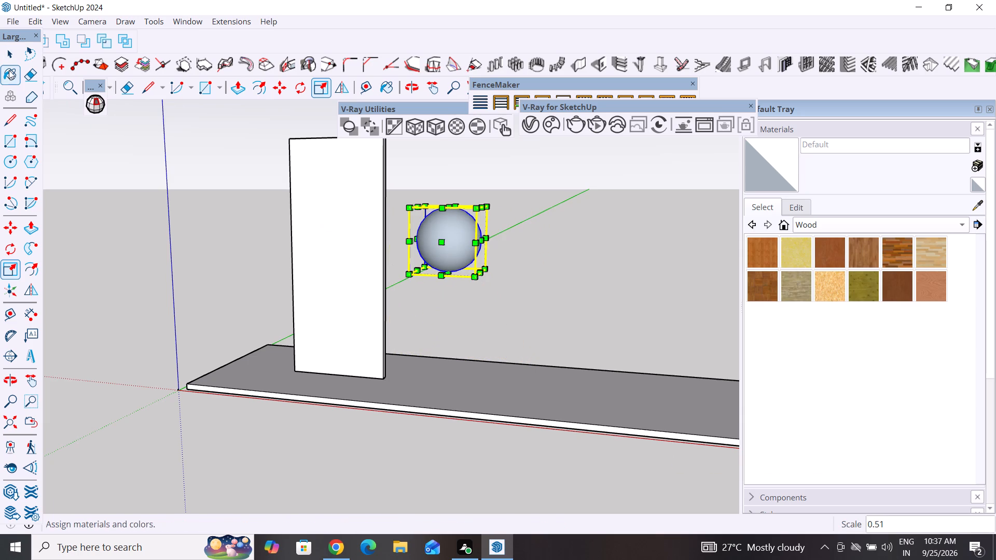
click(11, 56)
click(601, 325)
middle_drag(564, 302, 241, 377)
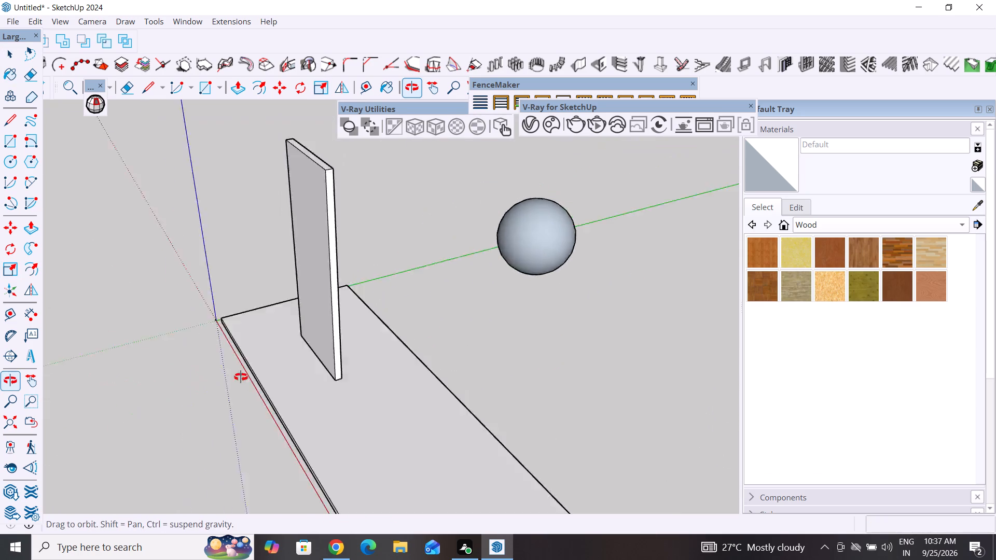
Move the sphere by its bottom corner about 775 ft onto the slab, close beside the upright panel.
middle_drag(241, 377, 199, 363)
click(560, 279)
key(m)
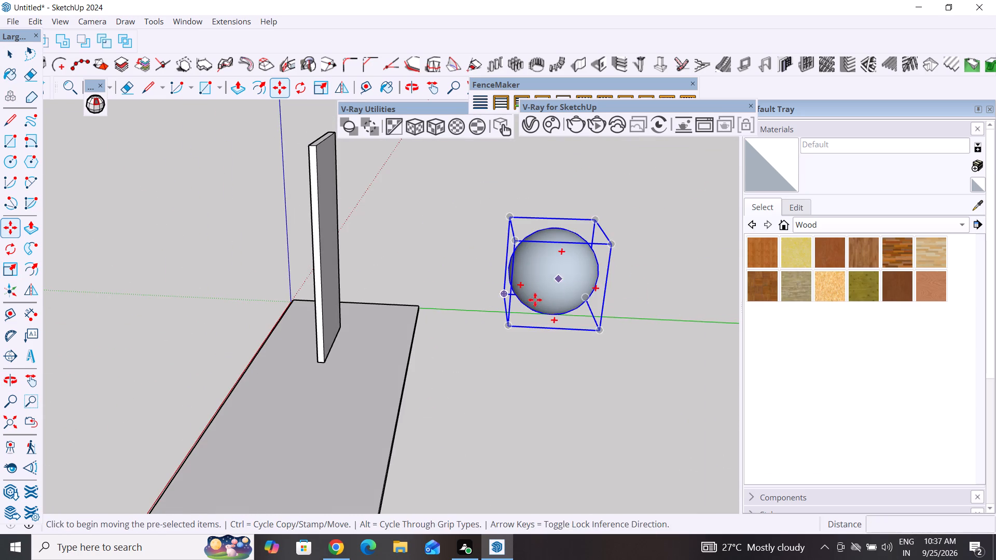
click(510, 329)
click(348, 378)
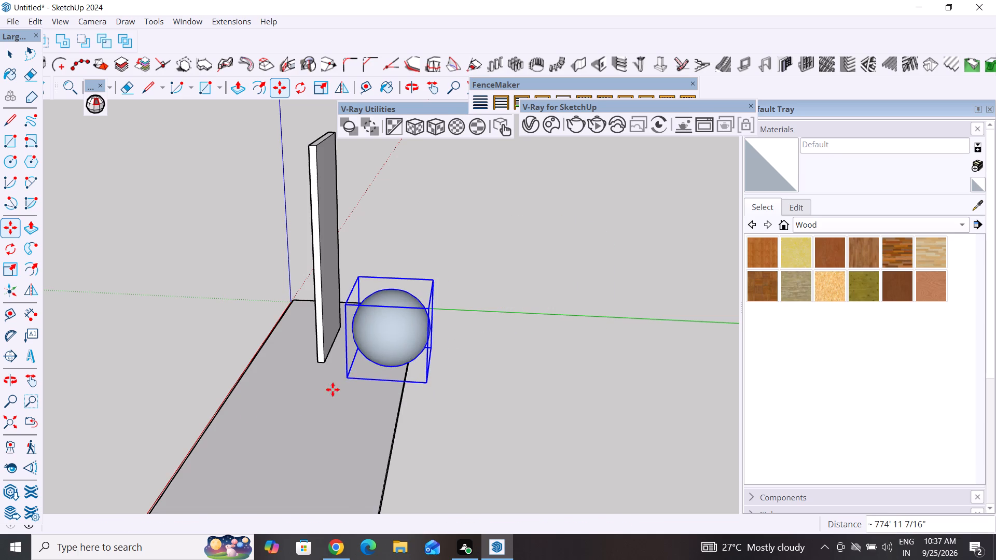
middle_drag(248, 415, 625, 385)
scroll(364, 449, down, 5)
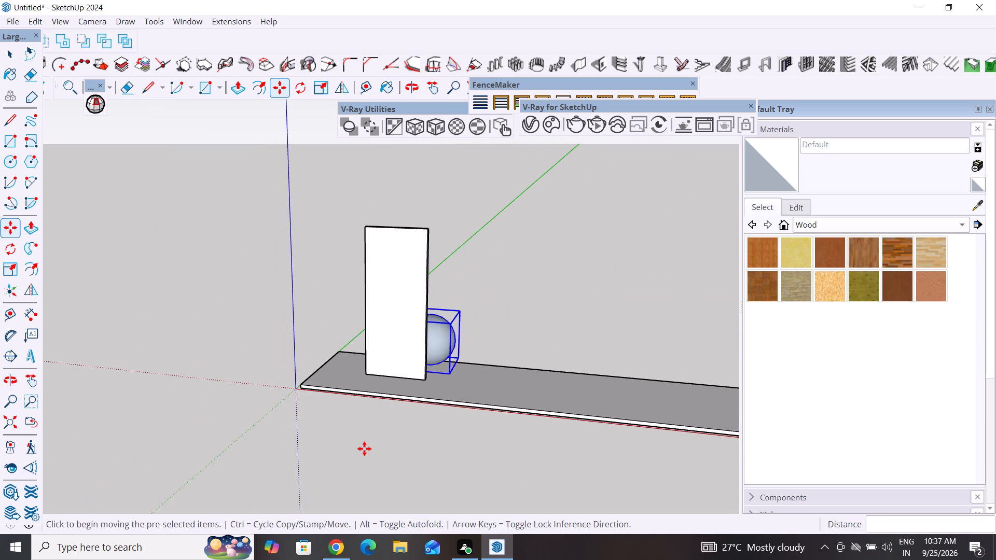
middle_drag(381, 462, 507, 468)
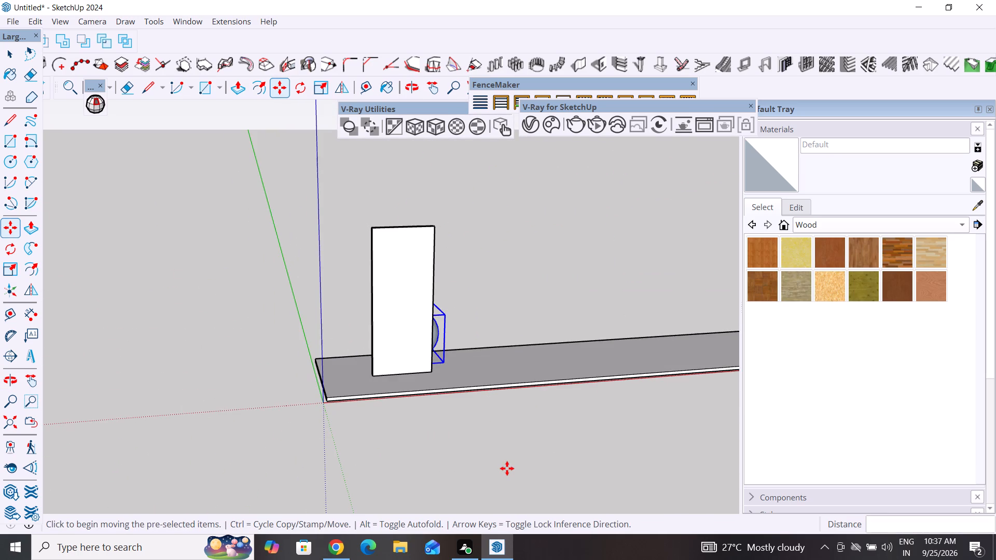
click(2, 62)
click(7, 54)
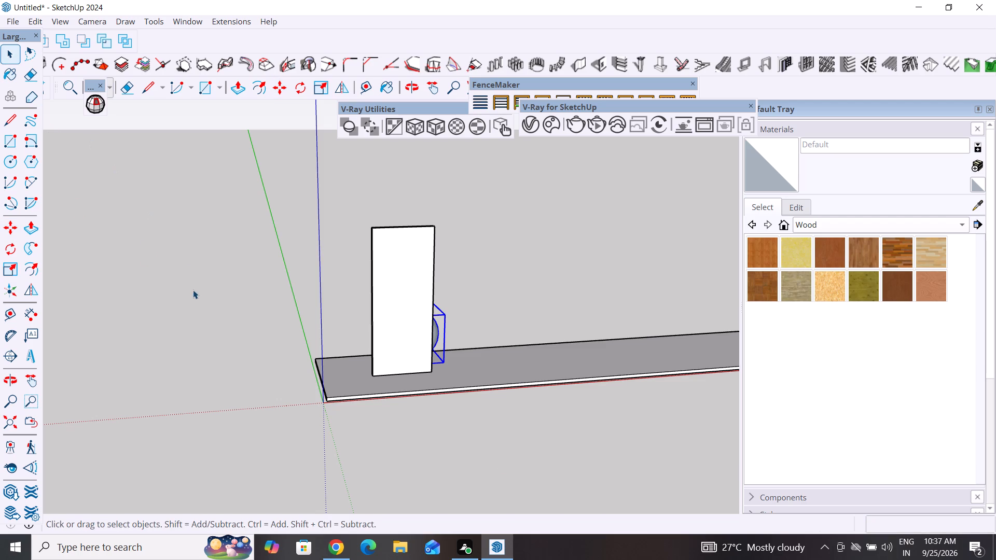
click(193, 290)
Copy the upright panel and the sphere together about 1,167 ft along the slab's length, parallel to the red axis.
middle_drag(469, 469, 413, 460)
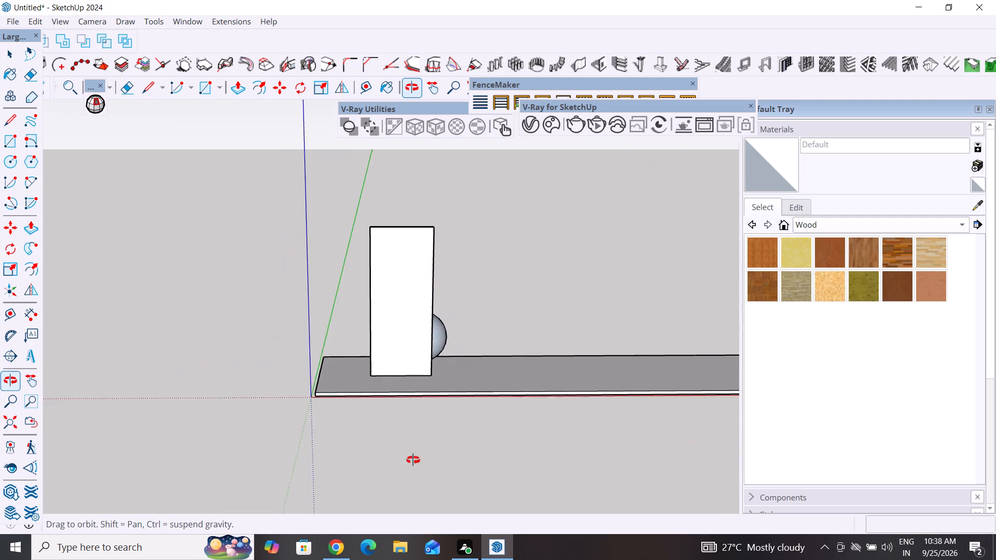
middle_drag(413, 460, 374, 435)
middle_drag(473, 370, 389, 349)
scroll(473, 370, up, 1)
click(451, 341)
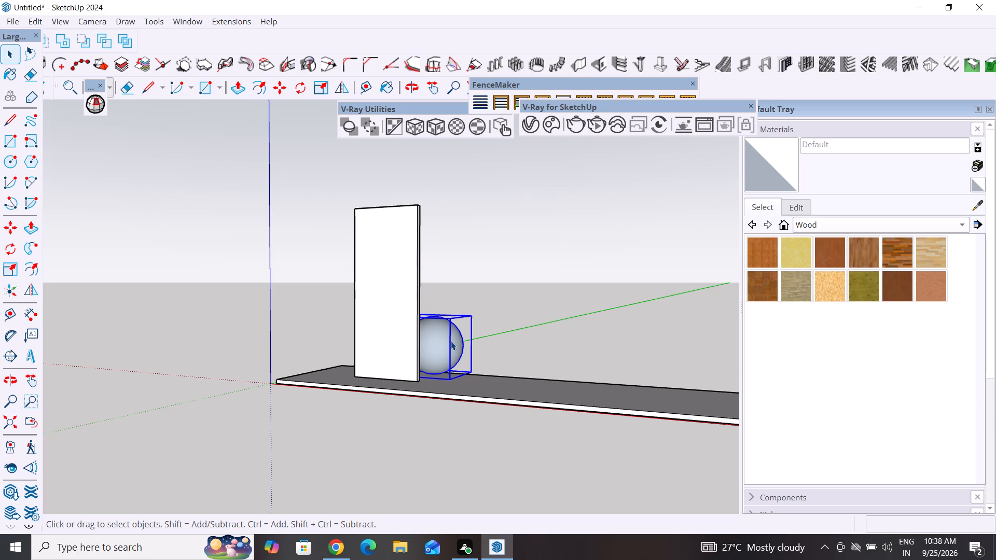
ctrl+click(404, 355)
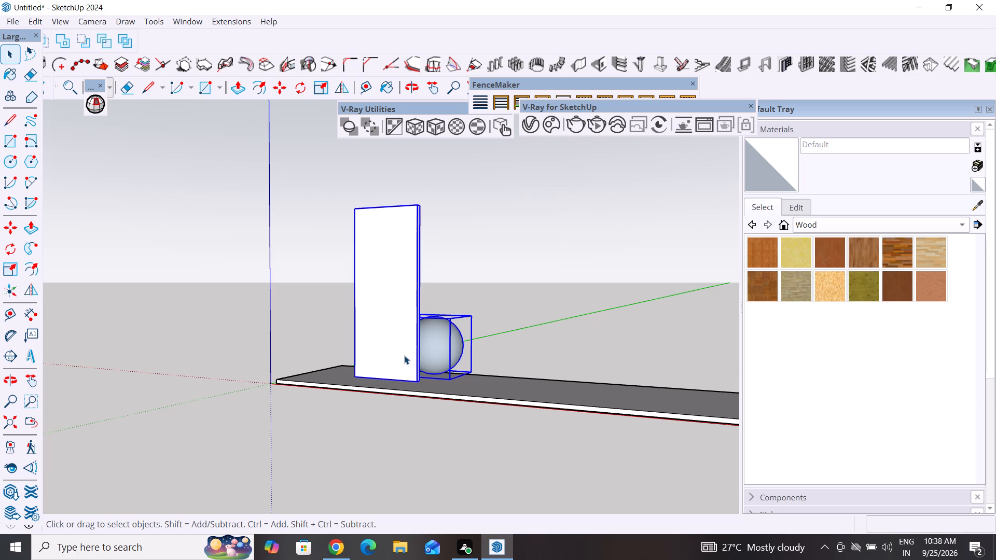
text(CO)
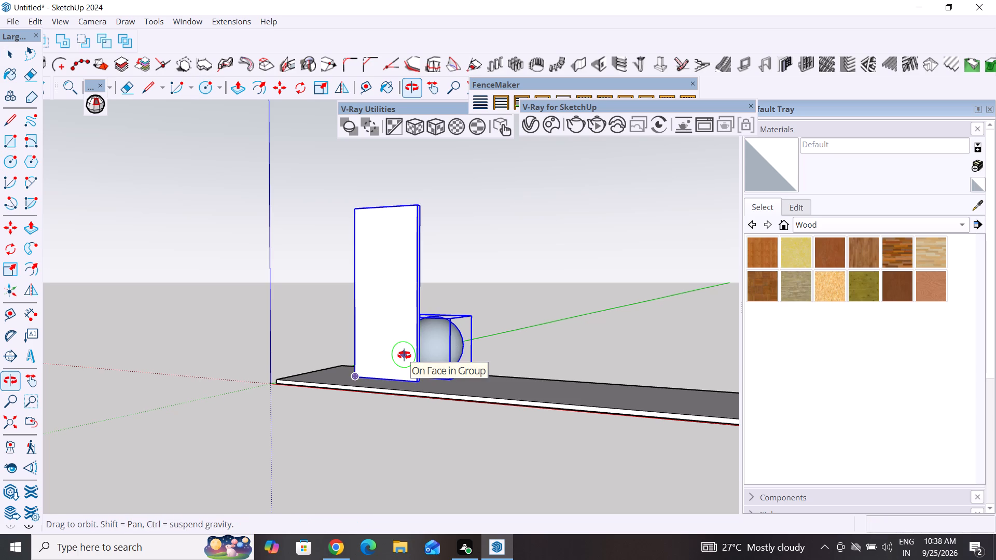
key(m)
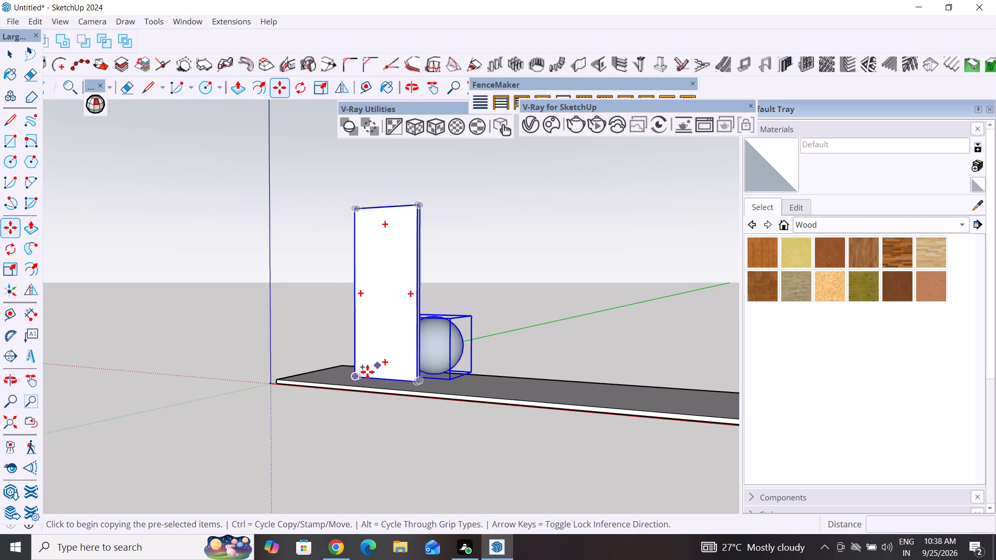
click(359, 374)
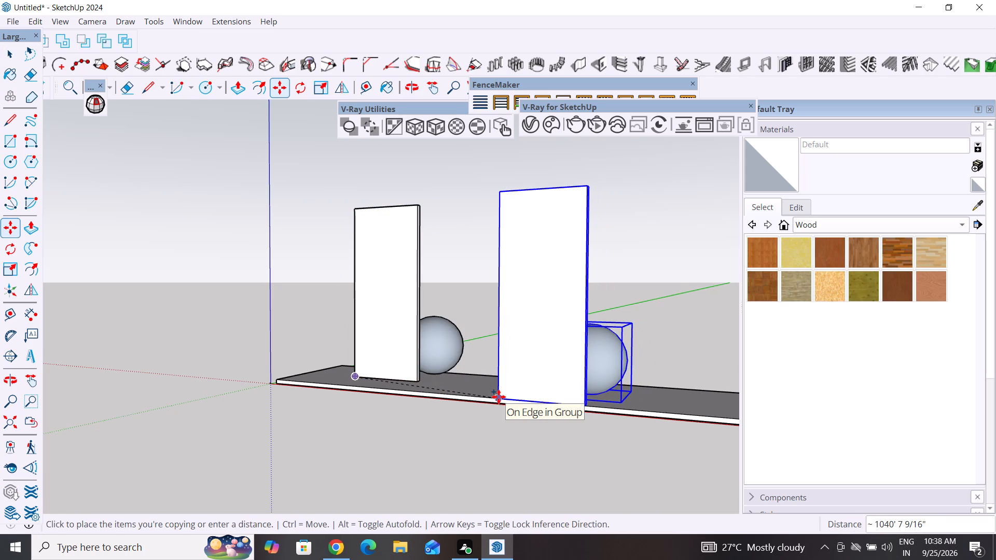
middle_drag(499, 396, 591, 495)
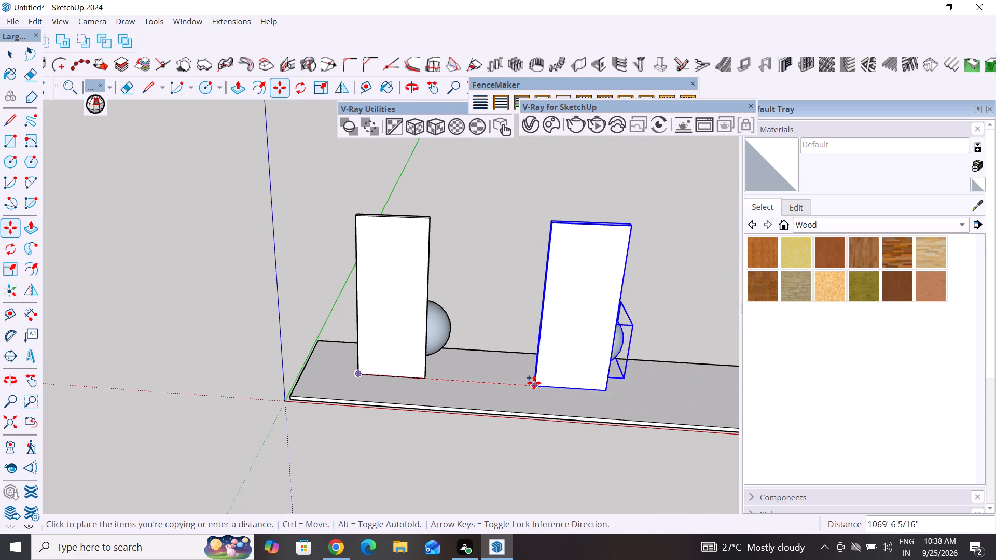
click(552, 383)
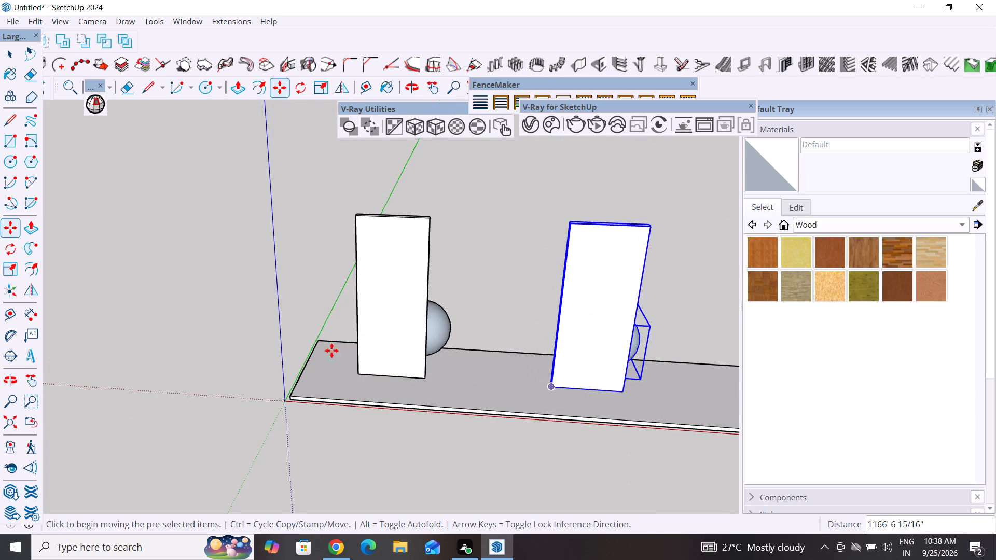
click(15, 46)
click(193, 267)
Bring up the V-Ray Asset Editor and open the original upright panel's group for editing.
click(413, 261)
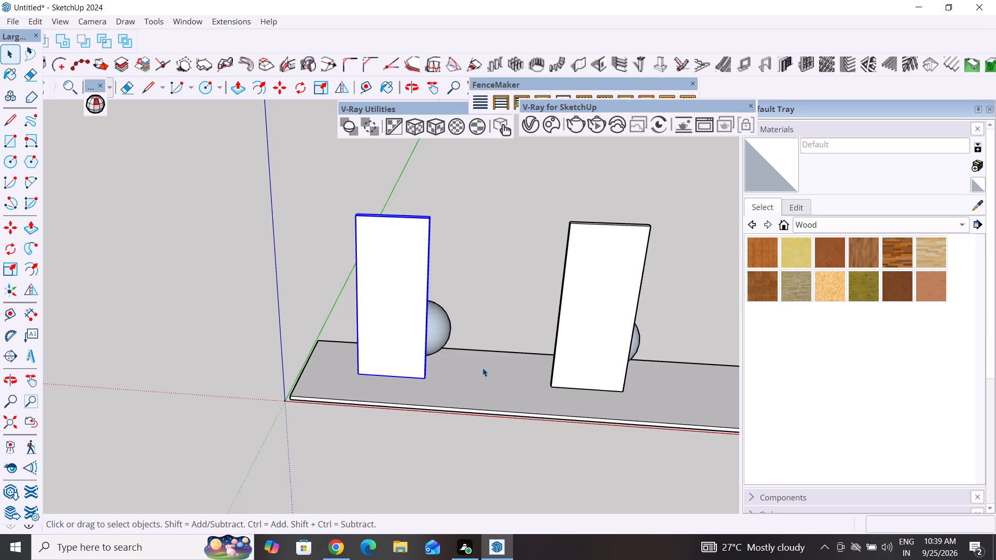
click(525, 125)
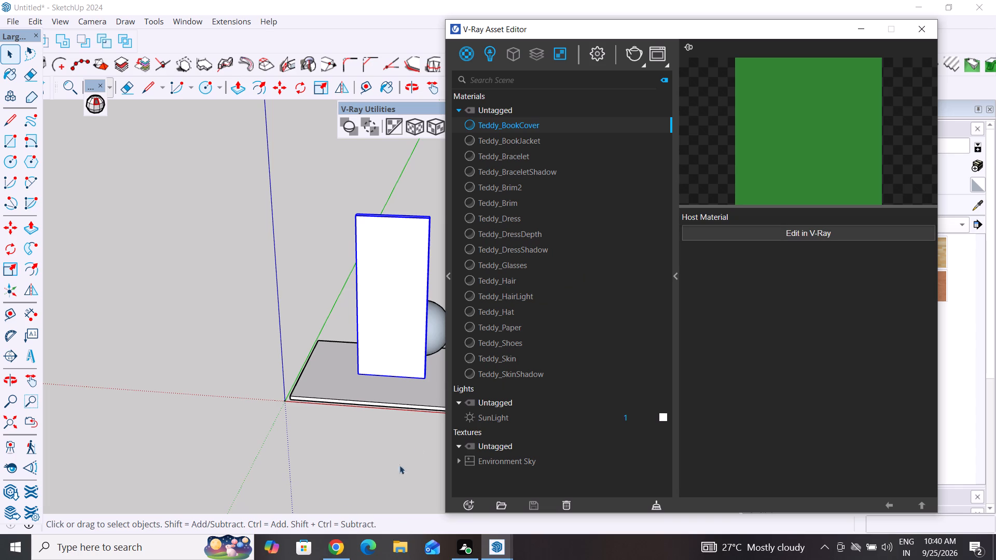
click(431, 448)
double_click(397, 325)
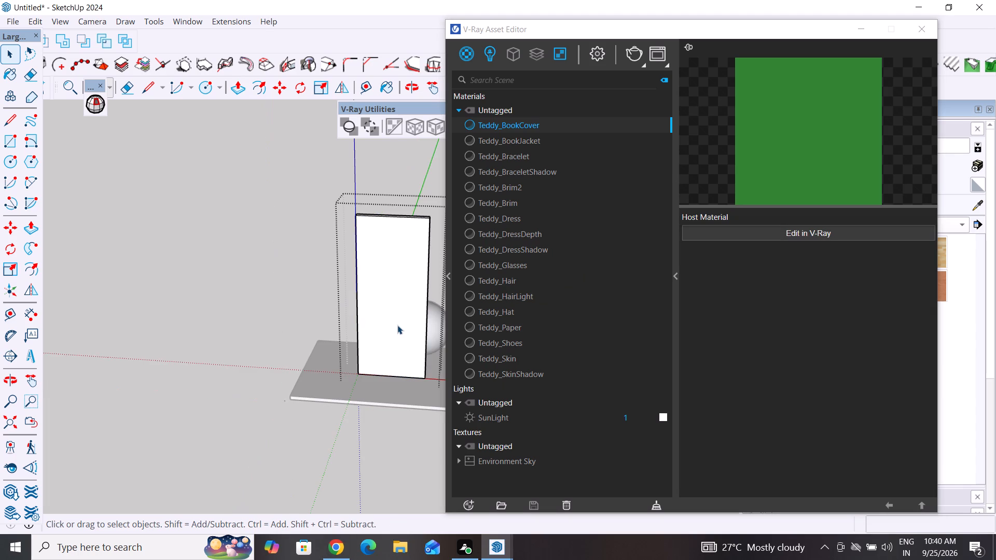
Permanently delete the Teddy materials from the scene's V-Ray material list.
shift+click(511, 374)
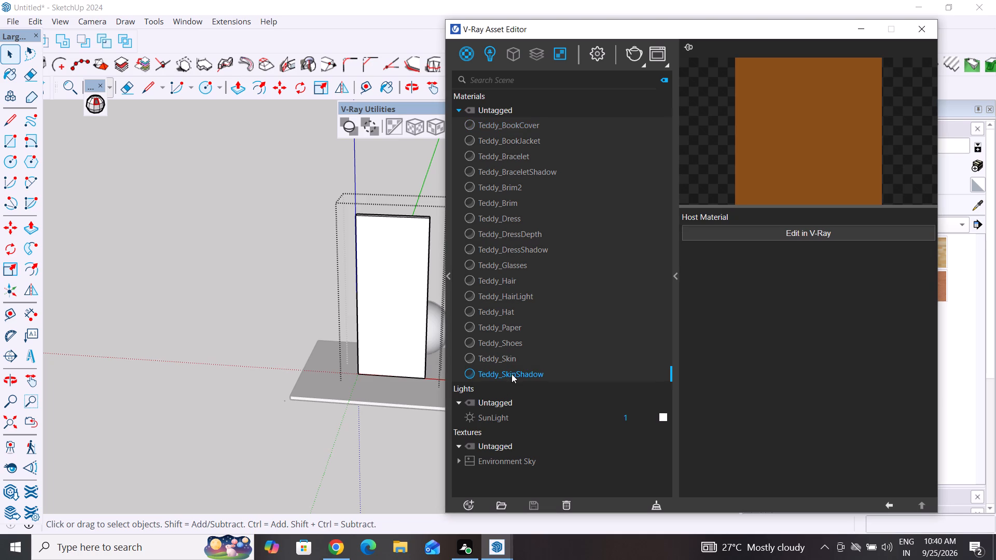
click(562, 504)
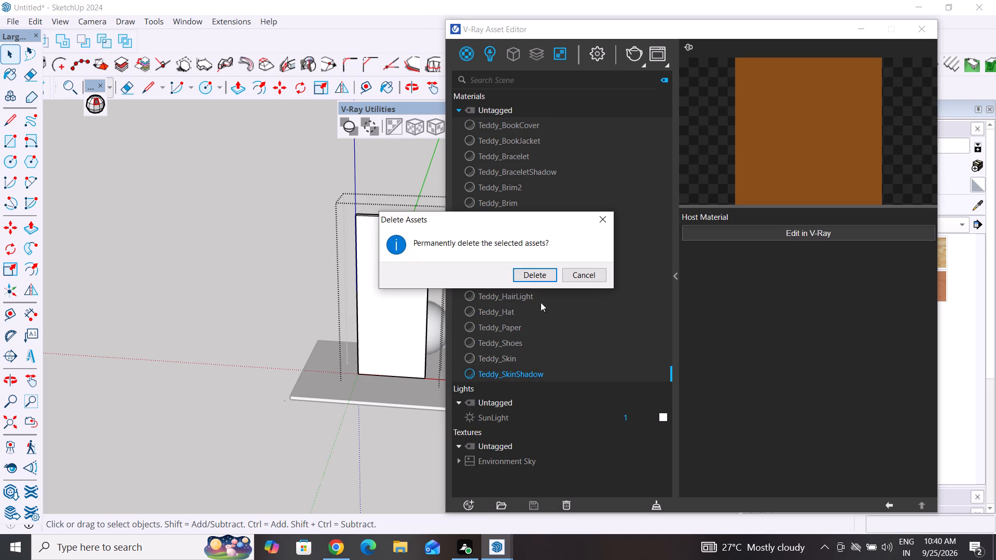
click(530, 277)
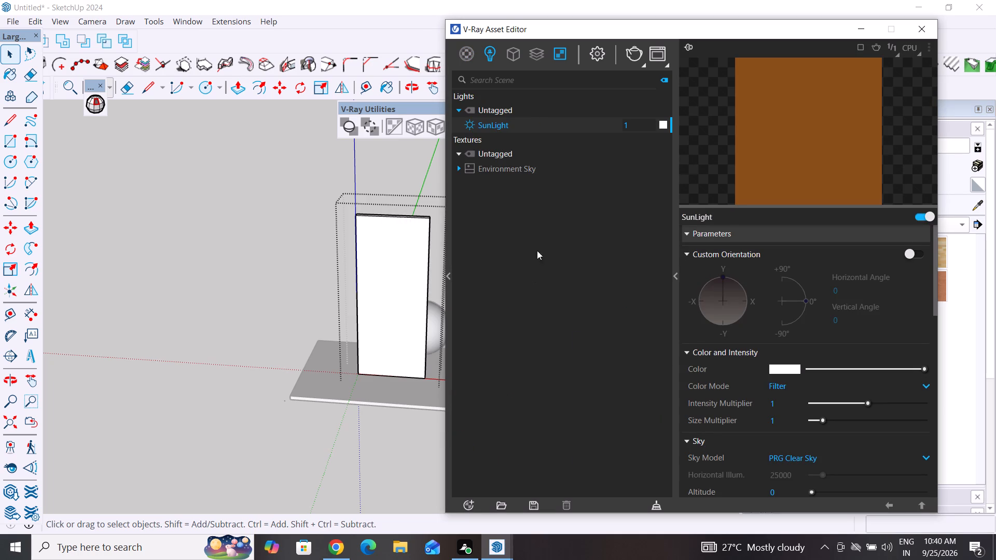
Create a Generic V-Ray material and rename it CLEAR GLASS.
click(469, 61)
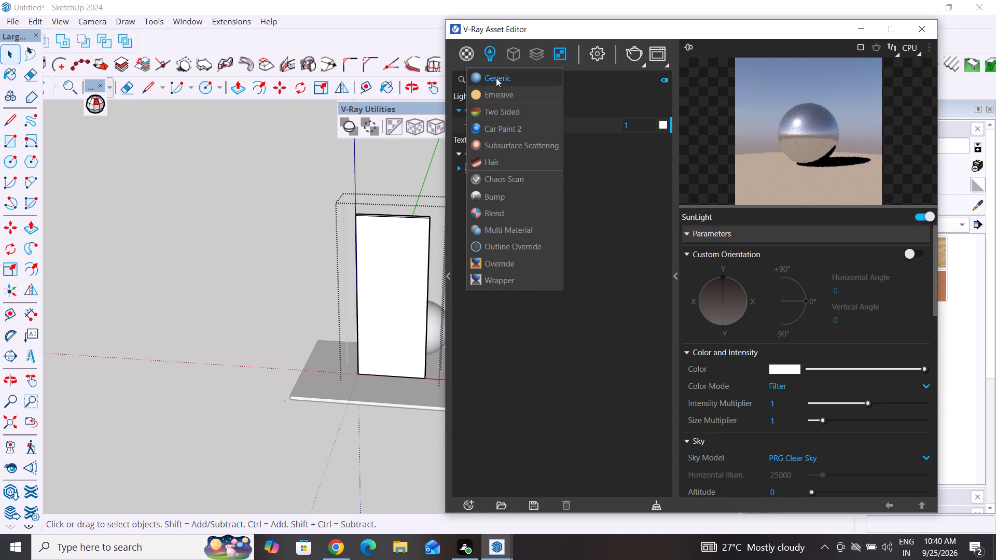
click(496, 78)
click(529, 127)
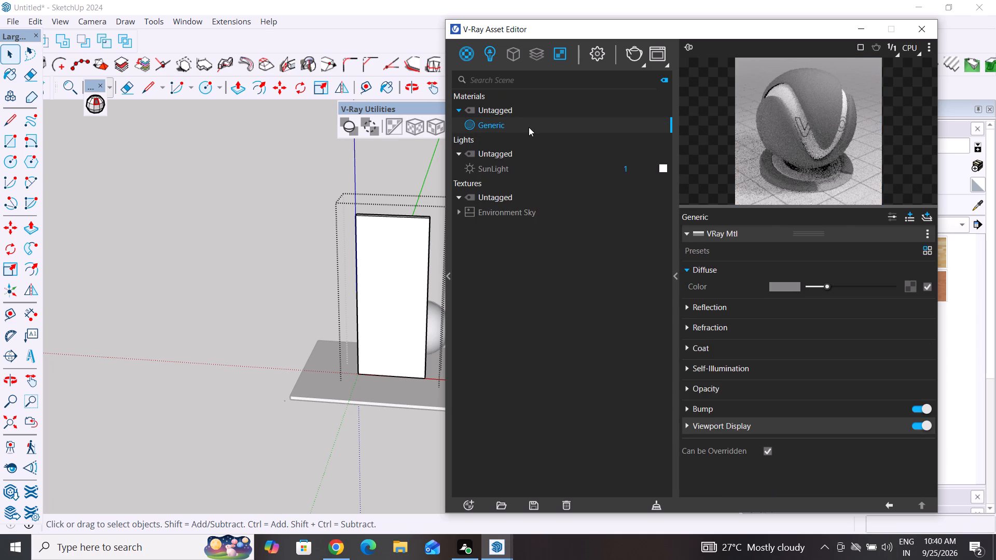
right_click(529, 127)
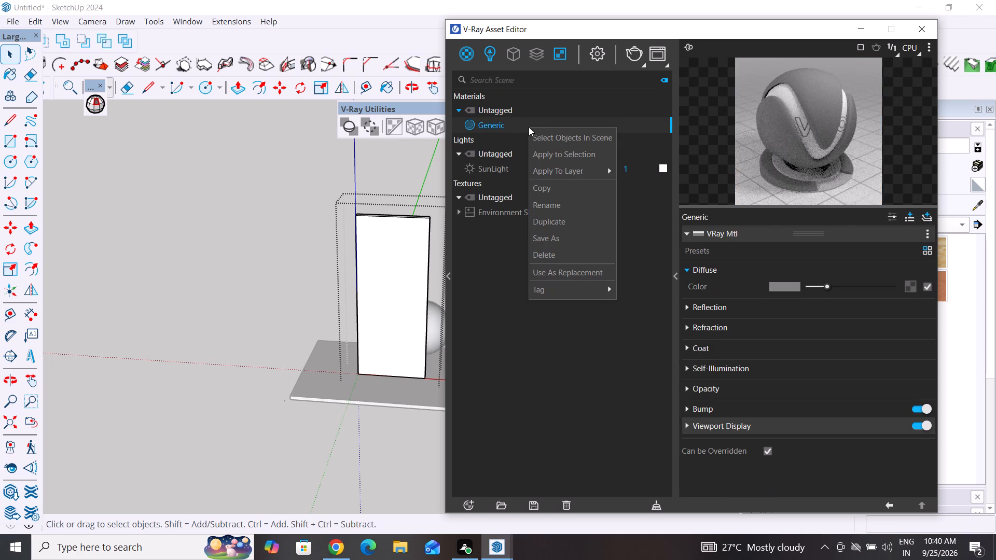
click(545, 208)
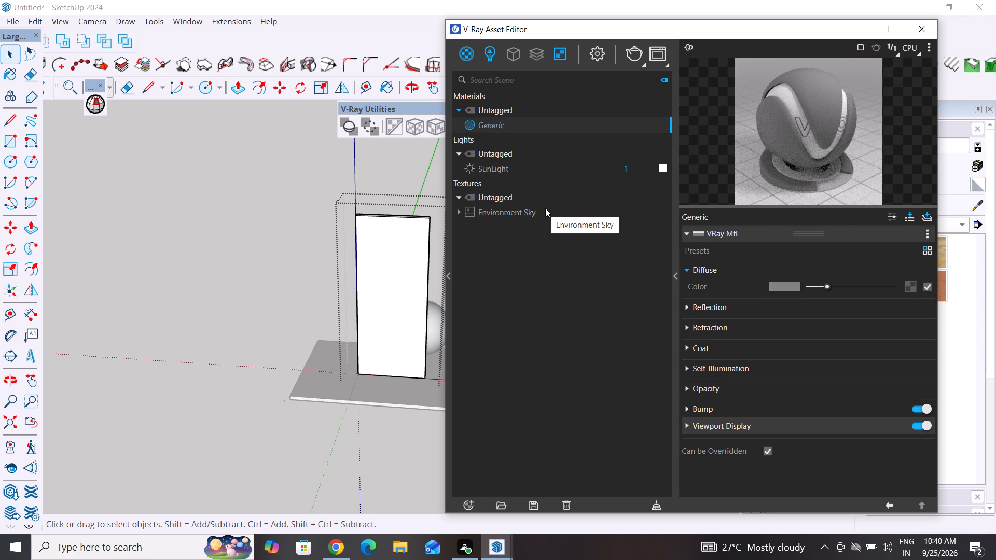
key(BackSpace)
key(BackSpace)
key(BackSpace)
key(BackSpace)
key(BackSpace)
key(BackSpace)
key(BackSpace)
key(BackSpace)
key(BackSpace)
key(BackSpace)
key(BackSpace)
key(BackSpace)
key(BackSpace)
key(BackSpace)
key(BackSpace)
text(CLEAR GLASS)
click(543, 315)
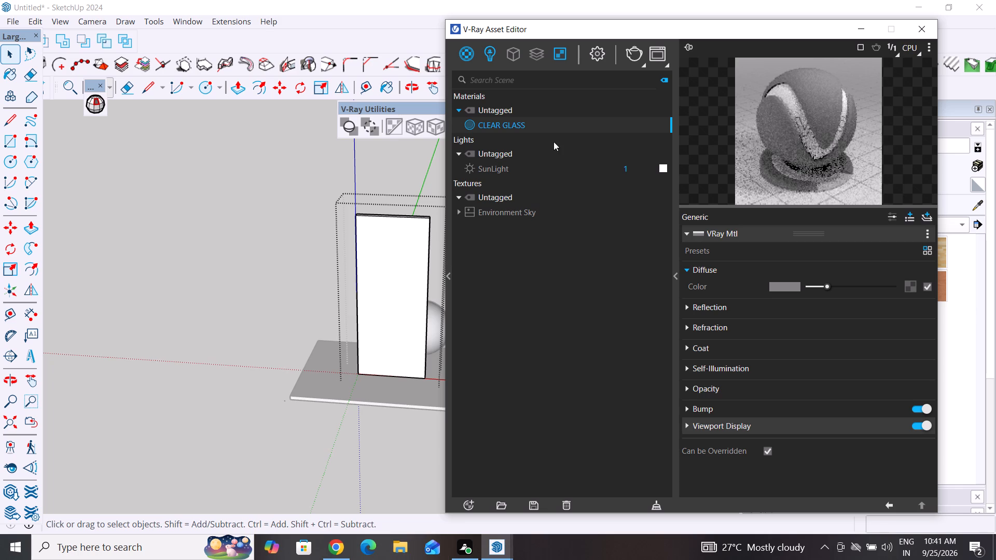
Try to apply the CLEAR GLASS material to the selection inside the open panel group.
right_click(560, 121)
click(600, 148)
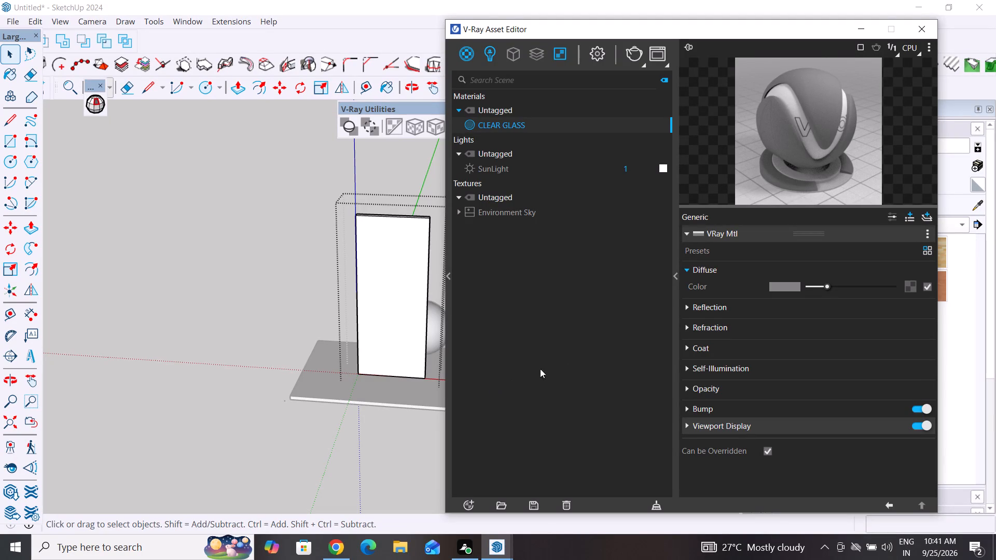
Render the scene with V-Ray, inspect the image of the two panels, and close the frame buffer.
click(633, 59)
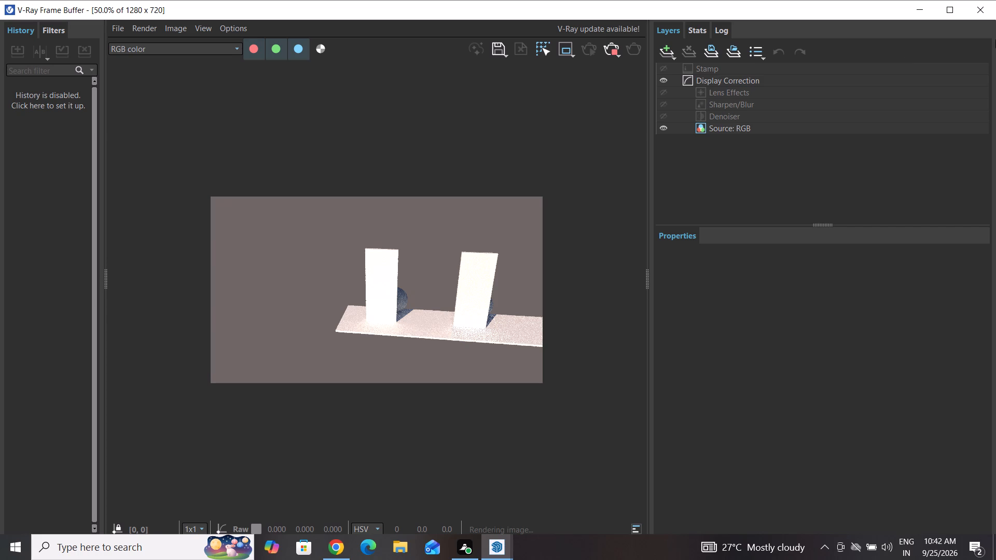
click(959, 6)
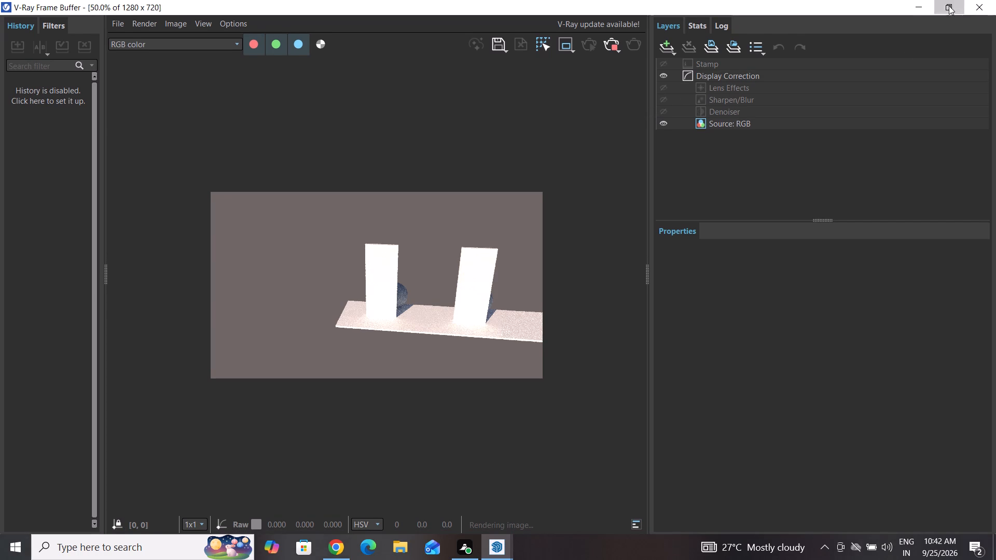
click(949, 6)
click(977, 12)
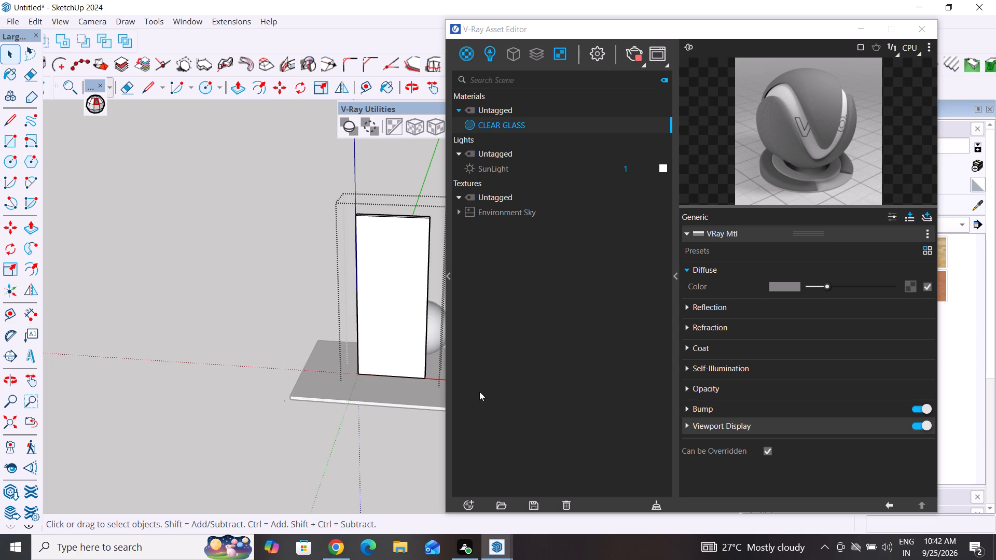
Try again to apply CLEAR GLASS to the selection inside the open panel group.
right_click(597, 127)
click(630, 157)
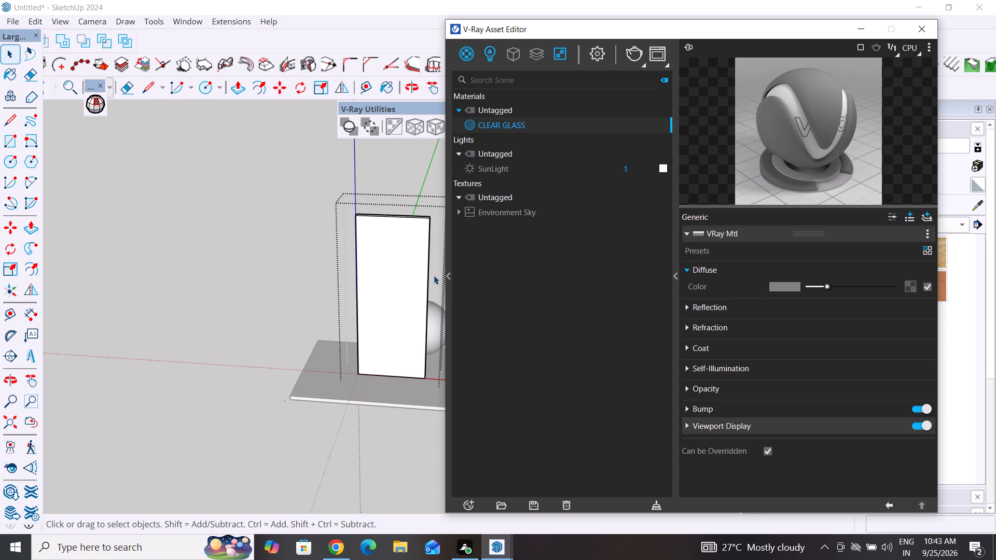
Start another V-Ray test render, stop it early, and close the frame buffer.
click(638, 56)
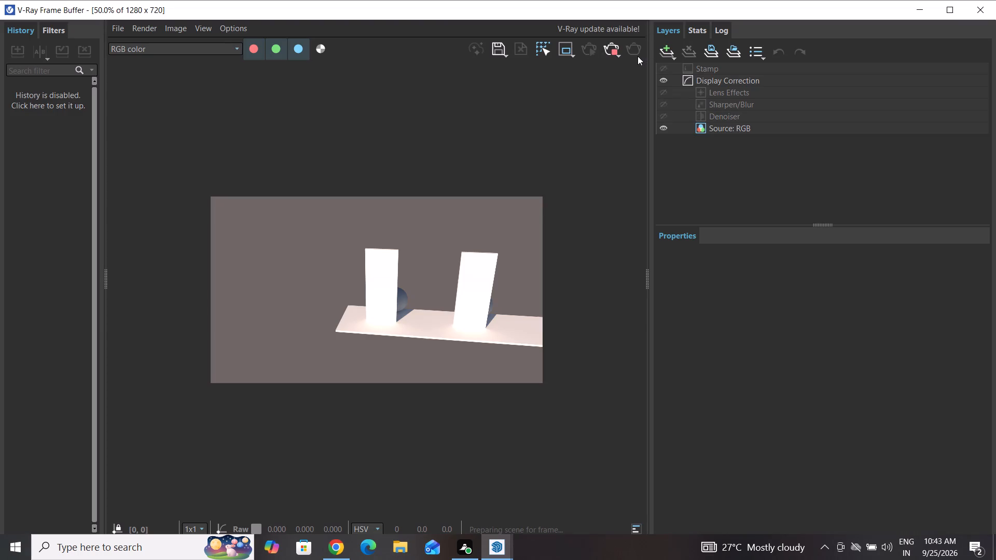
click(615, 49)
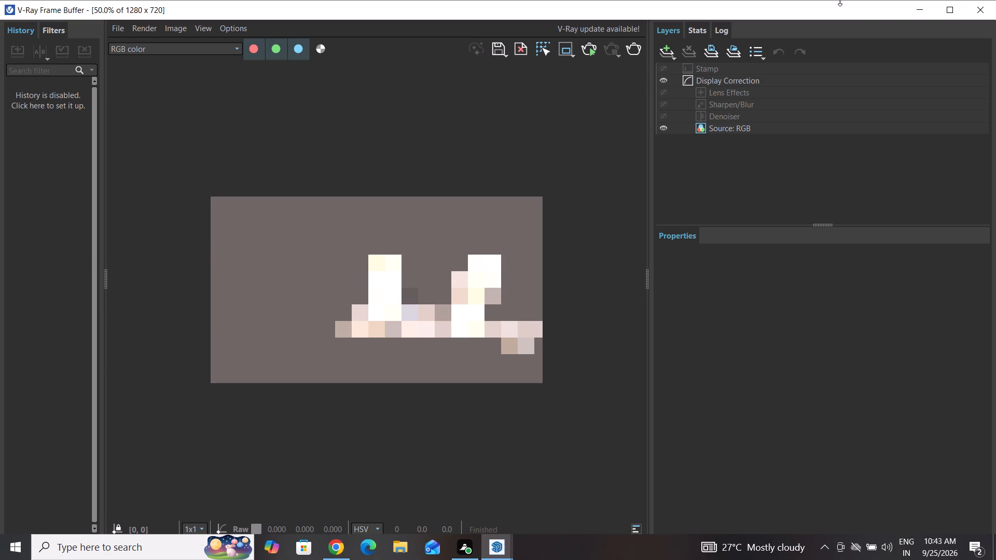
click(943, 14)
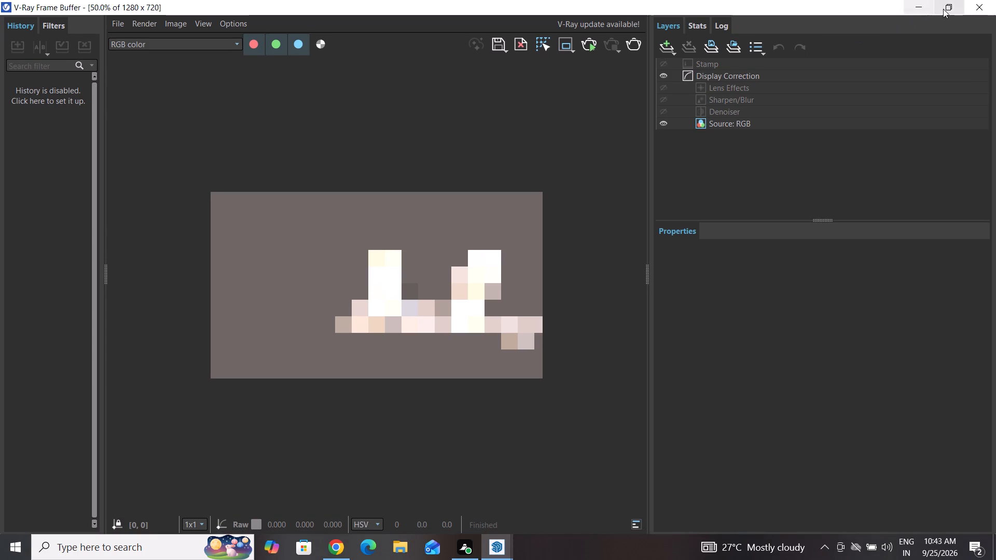
click(951, 4)
click(979, 7)
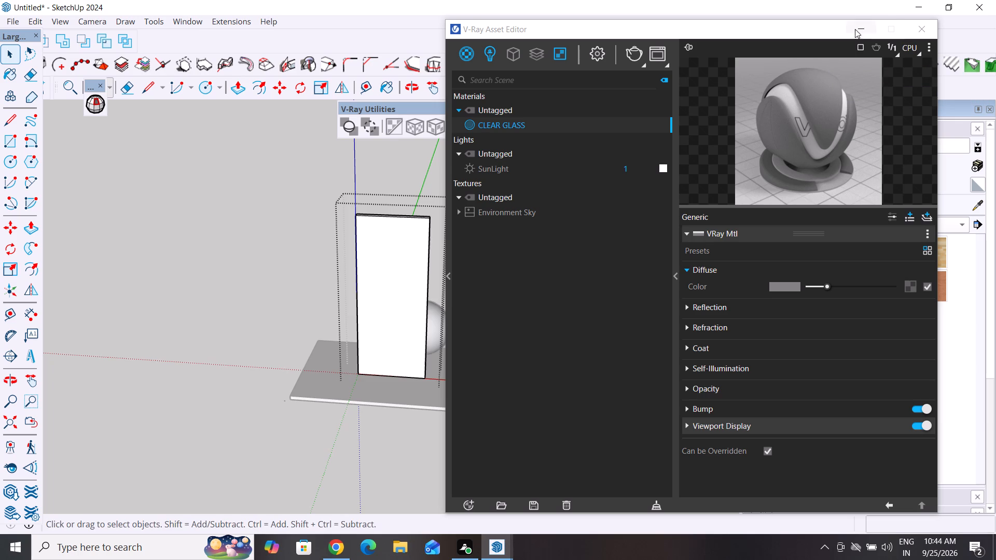
Apply the CLEAR GLASS material to the front face of the original upright panel.
click(379, 284)
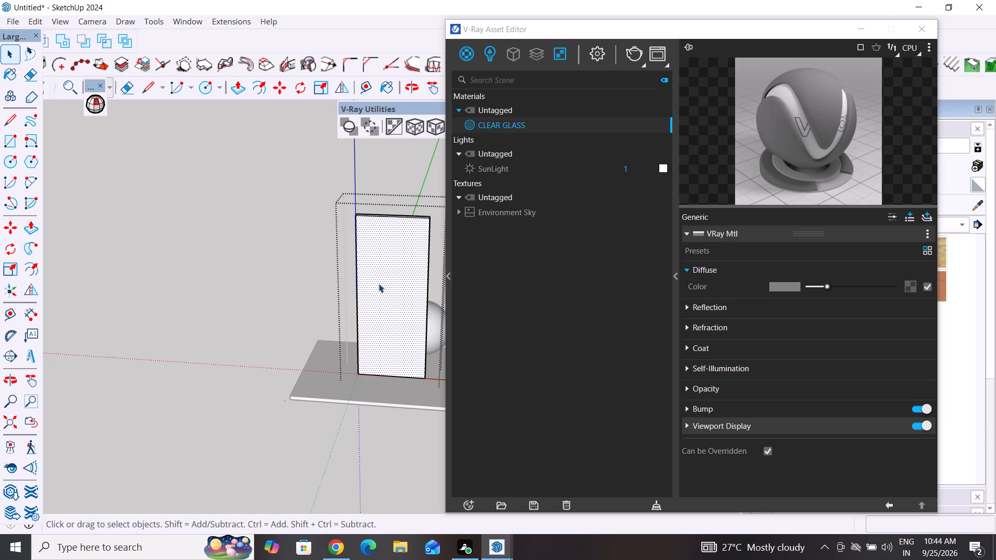
right_click(537, 125)
click(578, 153)
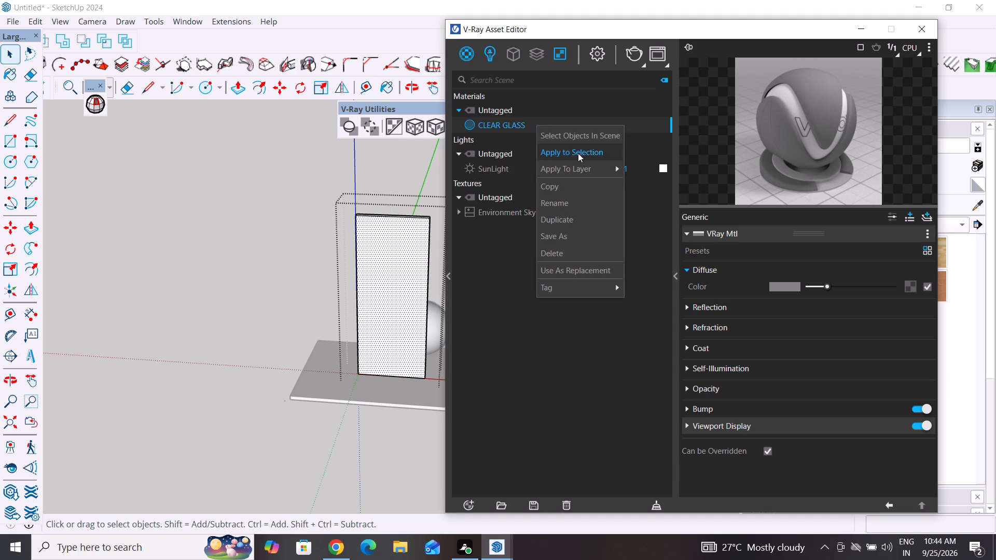
Render the scene with V-Ray, view the two panels, and reduce and move the frame buffer off the material settings.
click(636, 50)
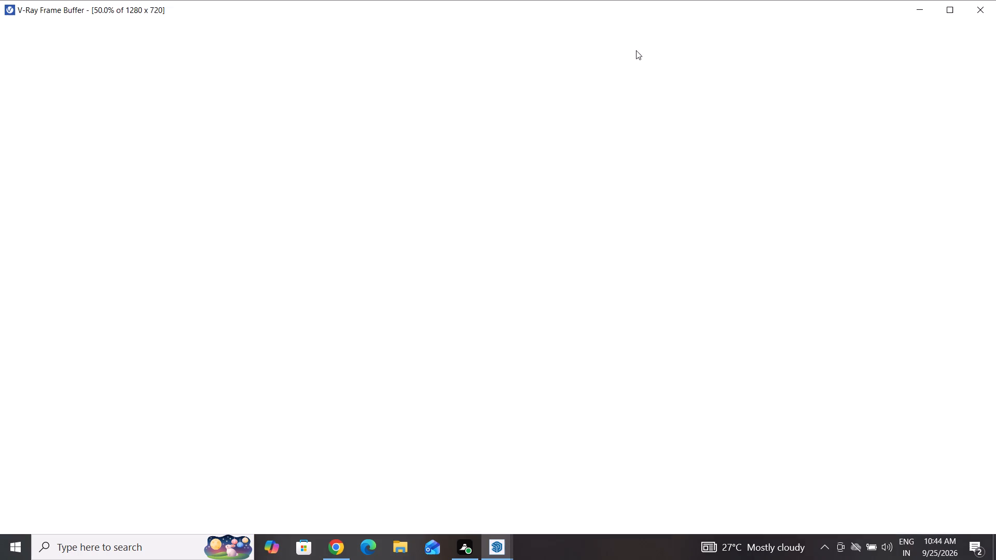
click(950, 11)
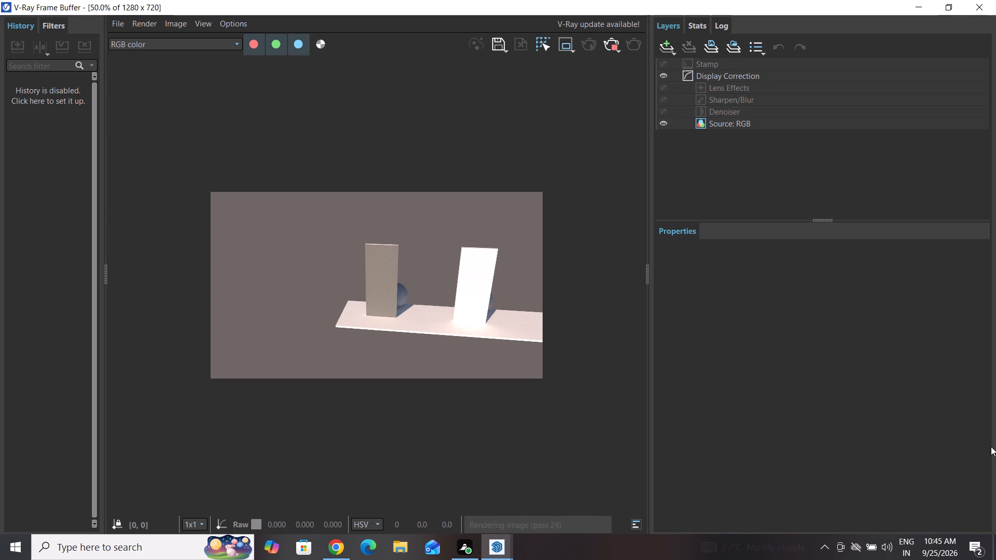
click(950, 8)
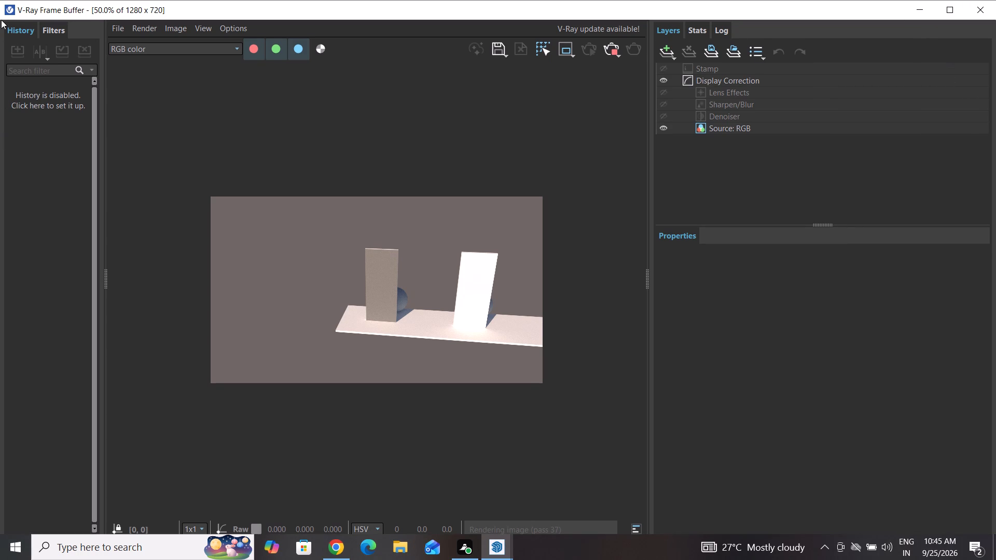
drag(1, 0, 298, 101)
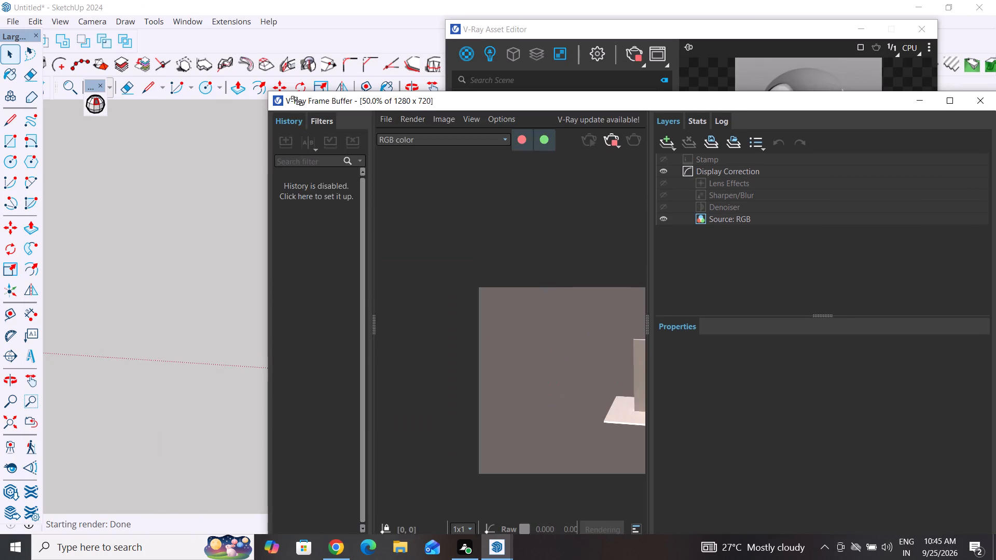
drag(298, 101, 748, 218)
drag(797, 224, 797, 227)
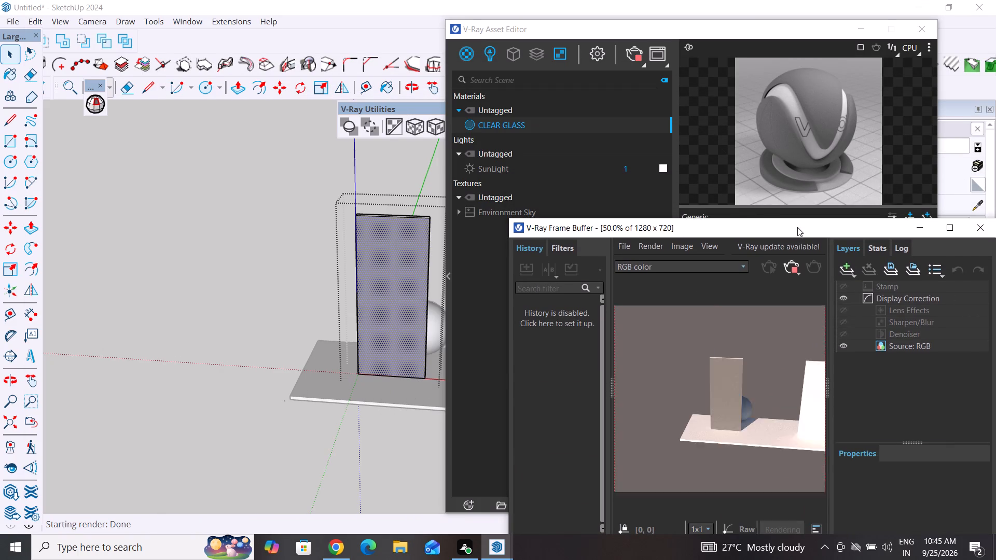
drag(797, 227, 130, 405)
Open the color picker for CLEAR GLASS's Diffuse color.
click(783, 285)
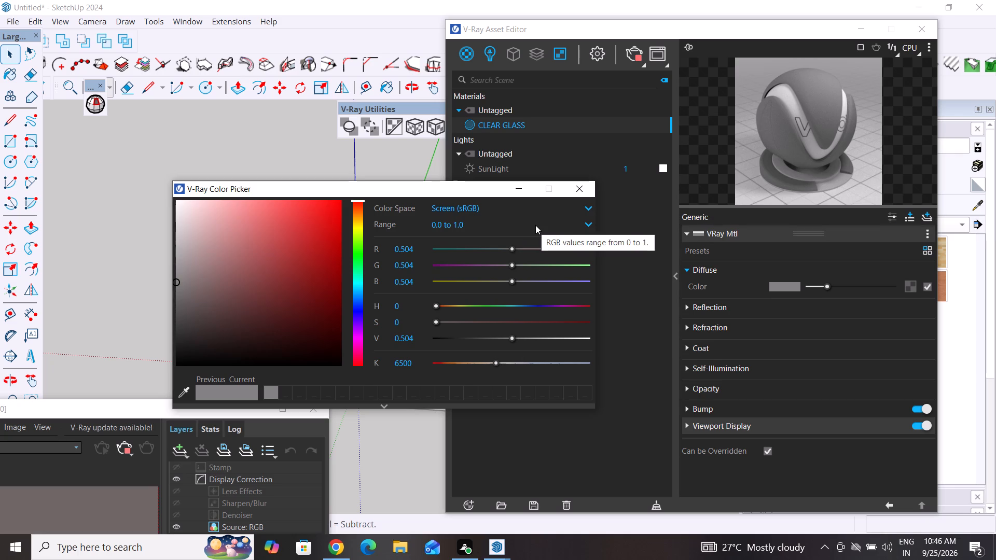
Bring the frame buffer back into view and zoom the rendered image in and out to inspect the panels.
drag(119, 410, 125, 401)
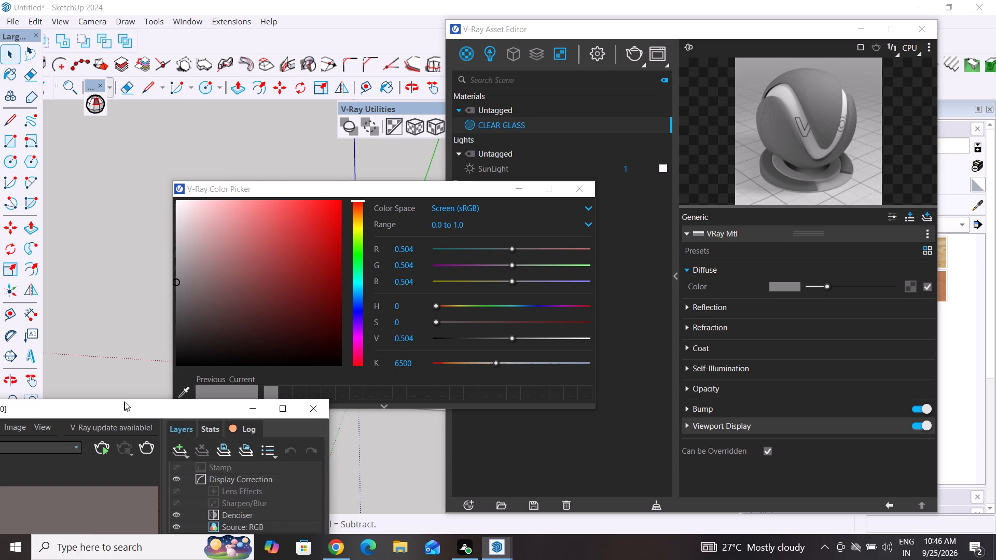
drag(125, 401, 231, 146)
scroll(164, 341, up, 4)
scroll(164, 341, down, 1)
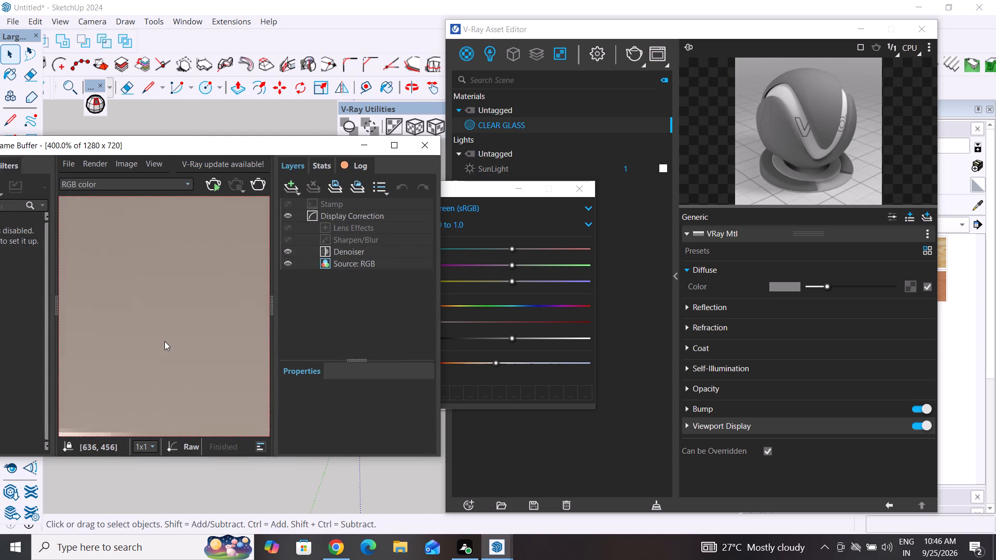
scroll(164, 341, down, 3)
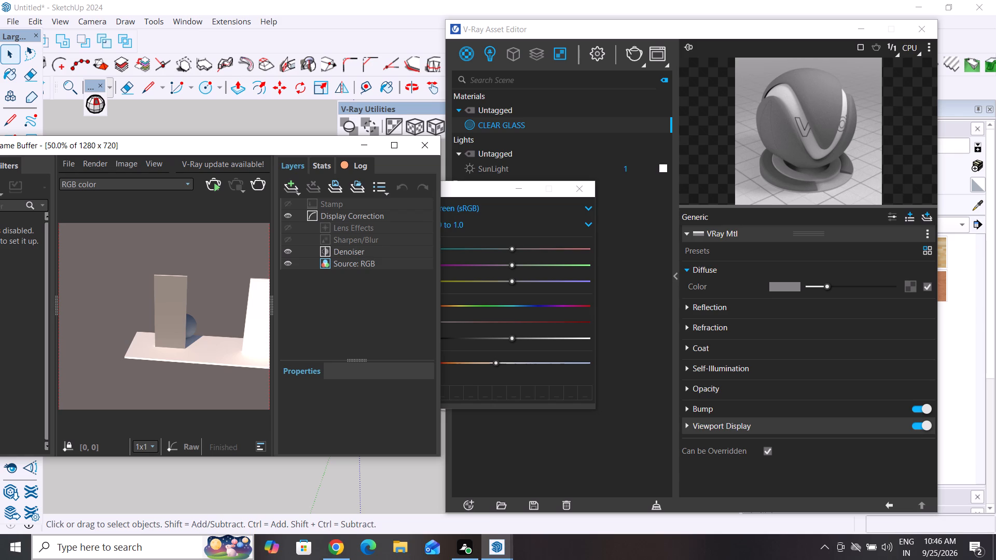
Resize the frame buffer and move it out of the way, and shift the Asset Editor clear of the Materials tray.
click(668, 50)
click(657, 57)
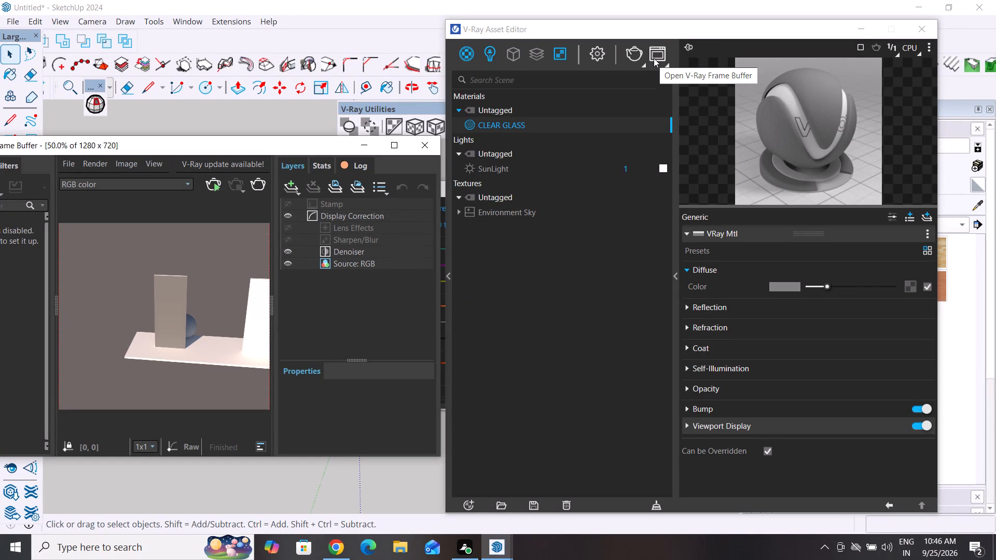
click(653, 52)
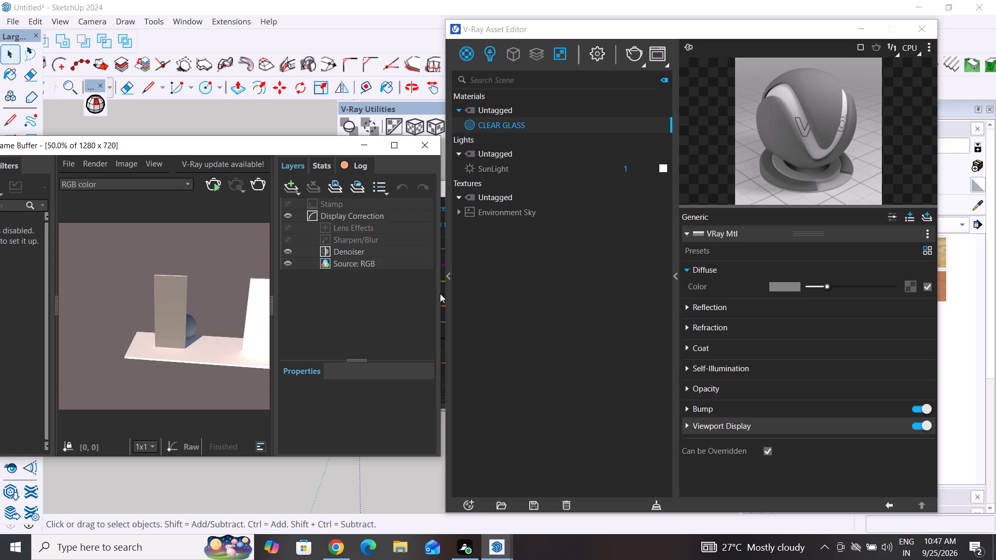
drag(445, 290, 297, 292)
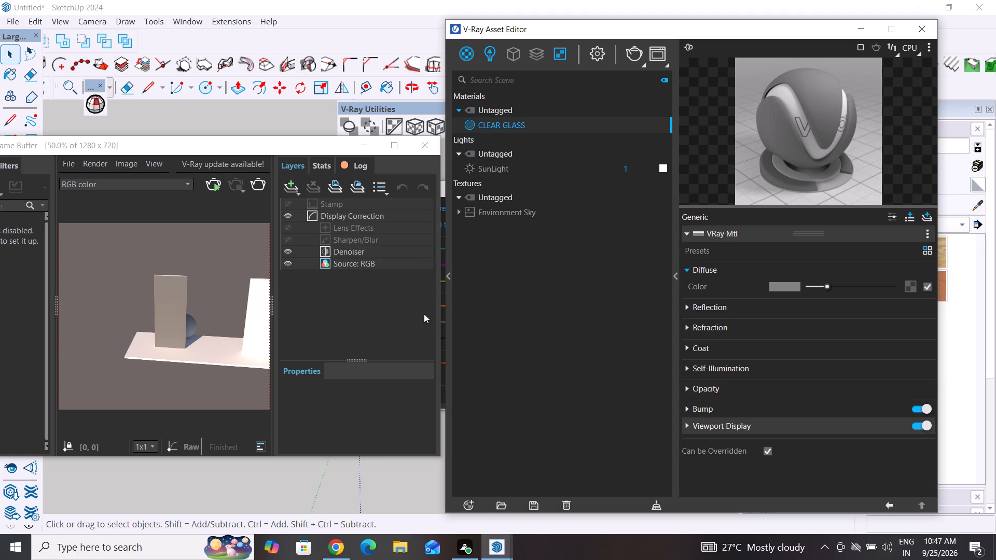
drag(441, 324, 432, 327)
drag(113, 141, 342, 160)
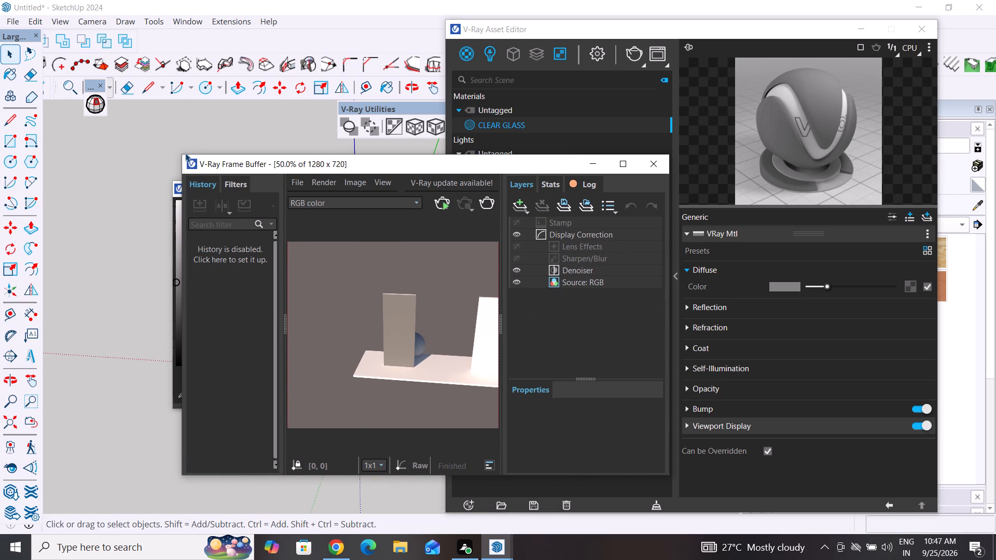
drag(181, 157, 302, 215)
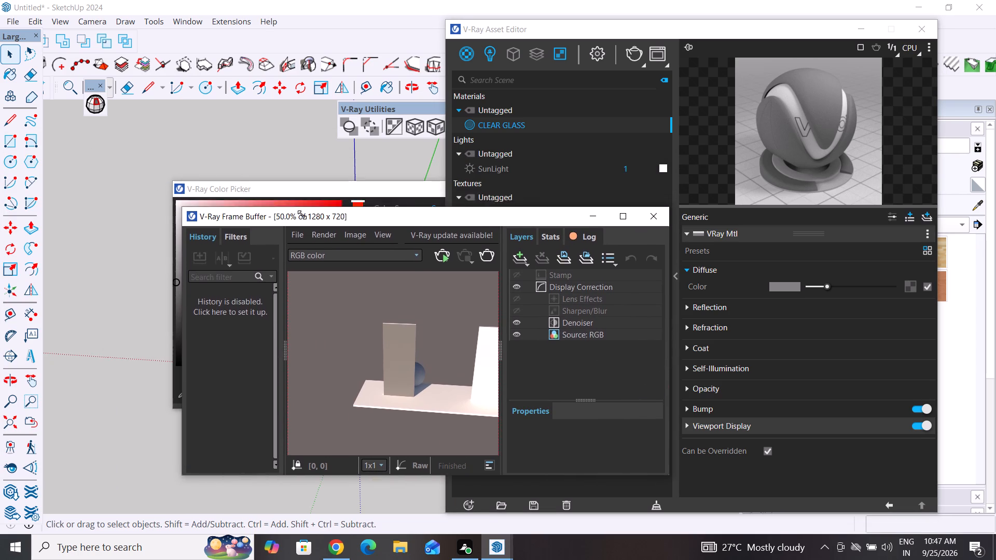
drag(302, 215, 306, 245)
drag(177, 375, 187, 376)
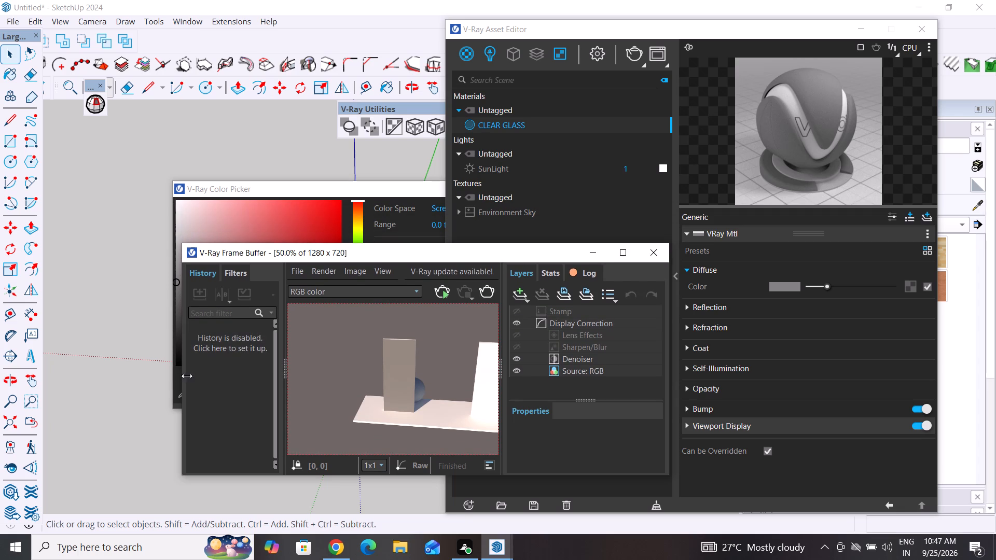
drag(187, 376, 212, 380)
drag(670, 383, 592, 374)
drag(555, 258, 394, 499)
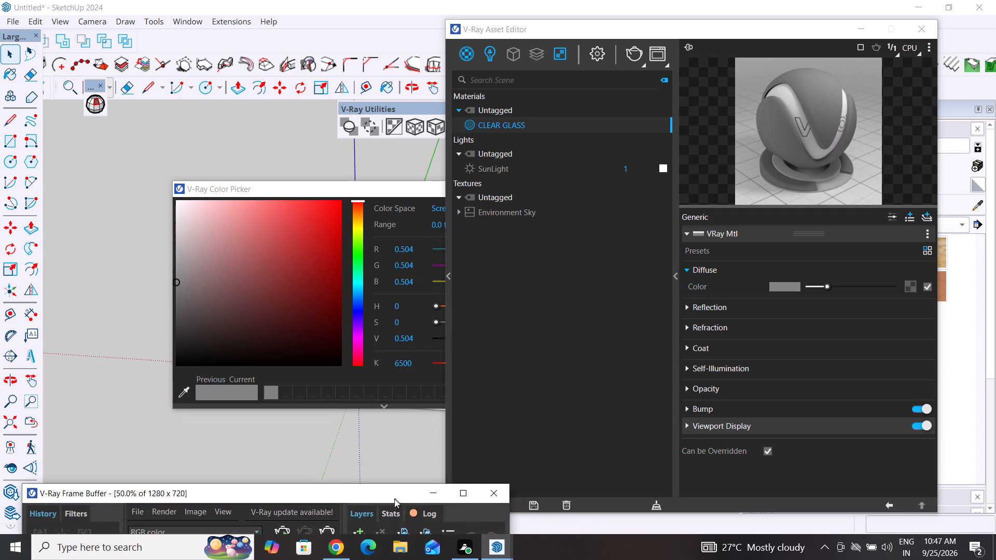
drag(394, 499, 367, 532)
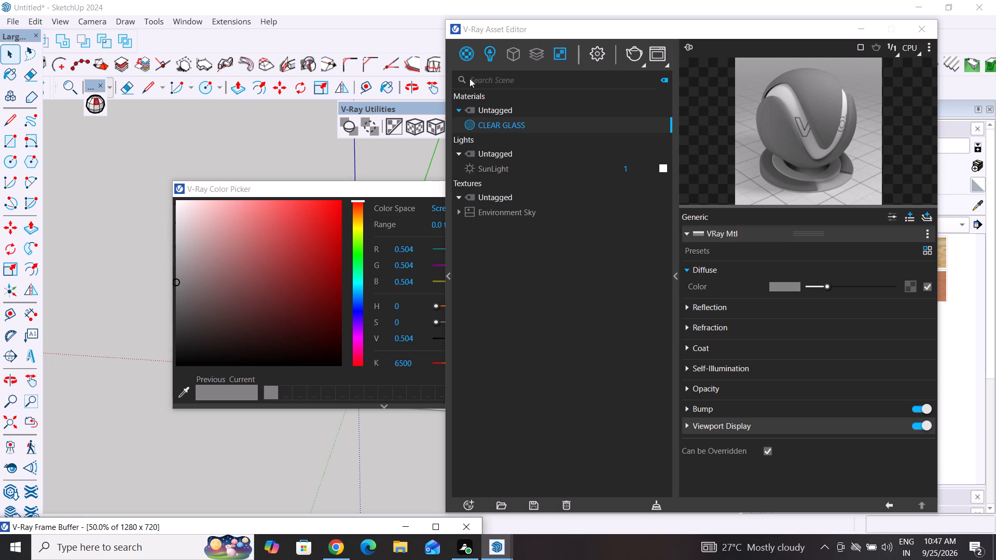
drag(732, 33, 475, 25)
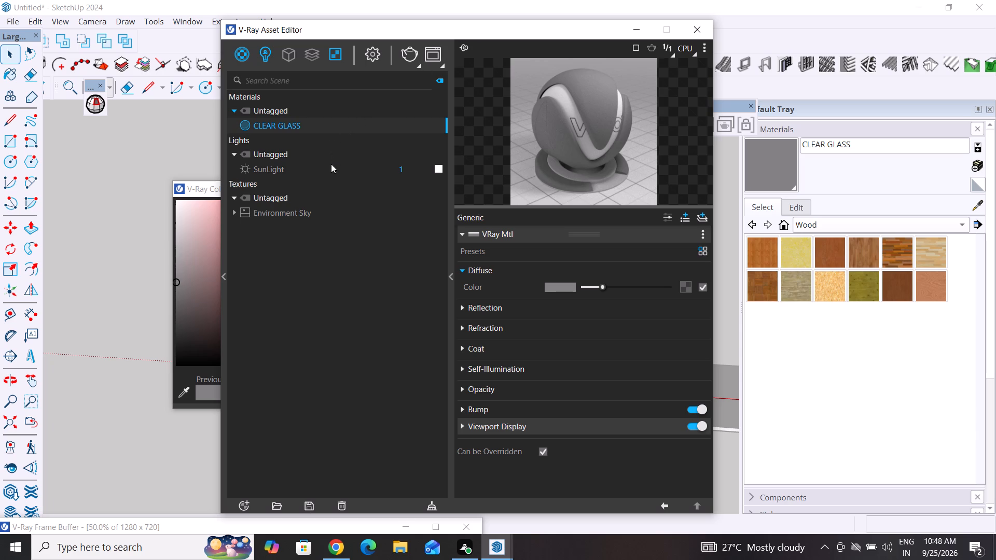
Set CLEAR GLASS's Diffuse color to black and its Reflection Color to full white.
click(604, 281)
drag(601, 288, 563, 288)
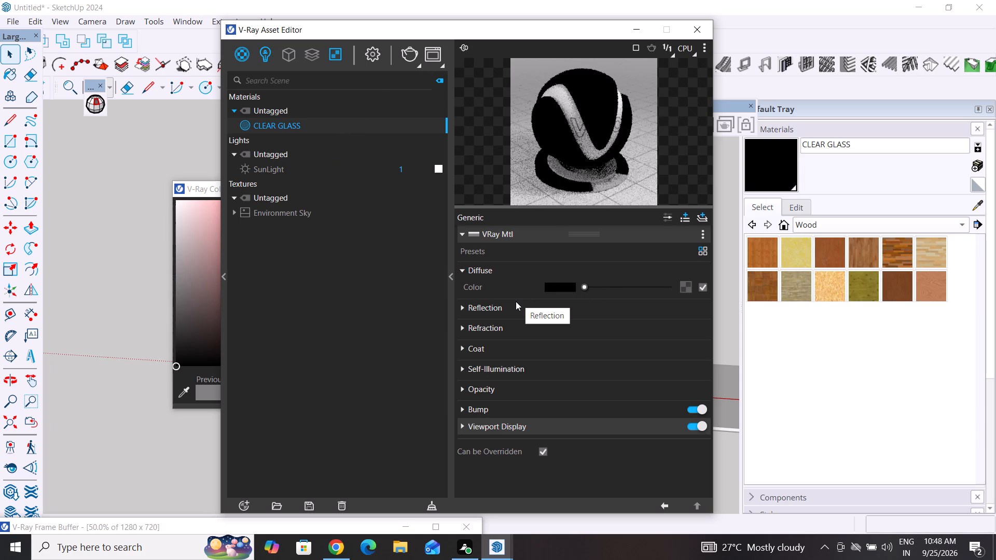
click(463, 309)
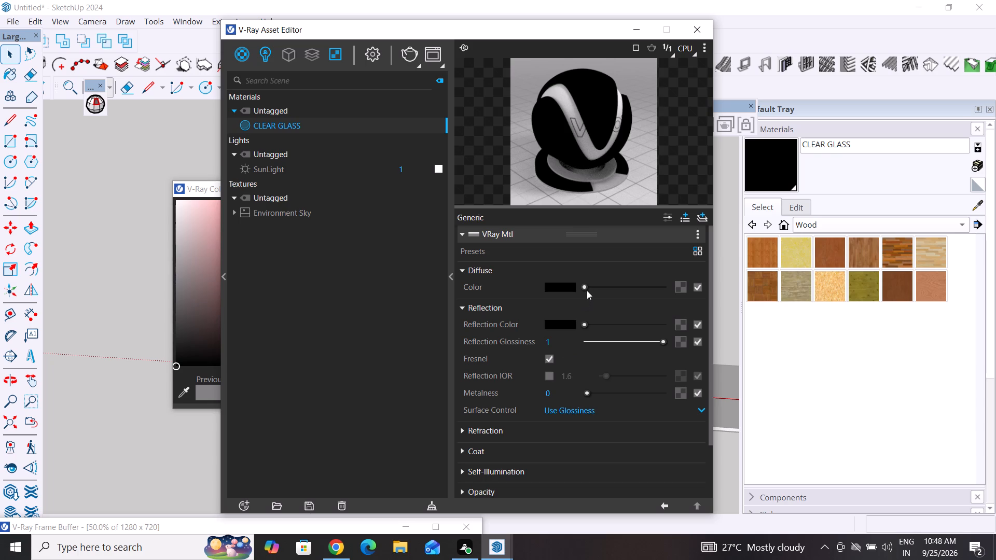
drag(587, 324, 686, 325)
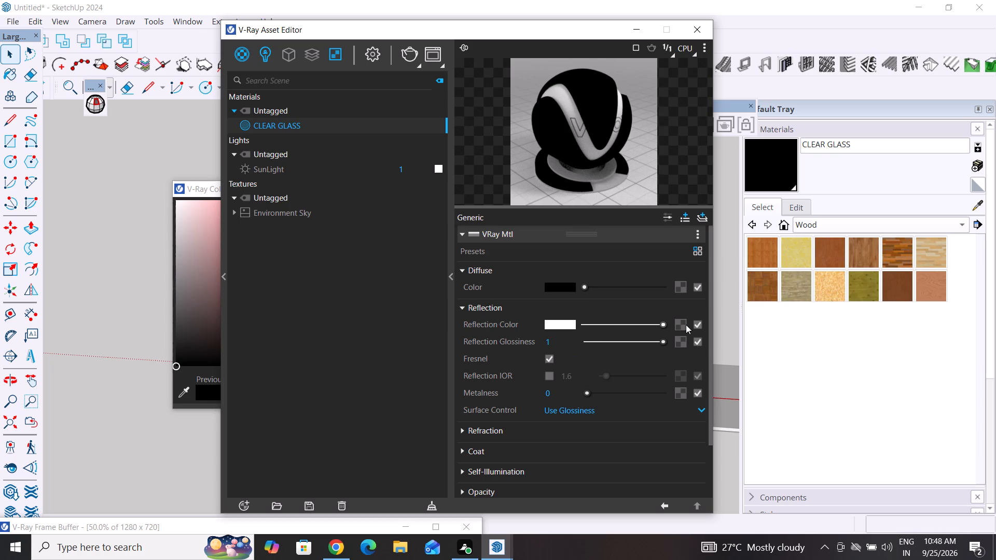
drag(686, 325, 711, 324)
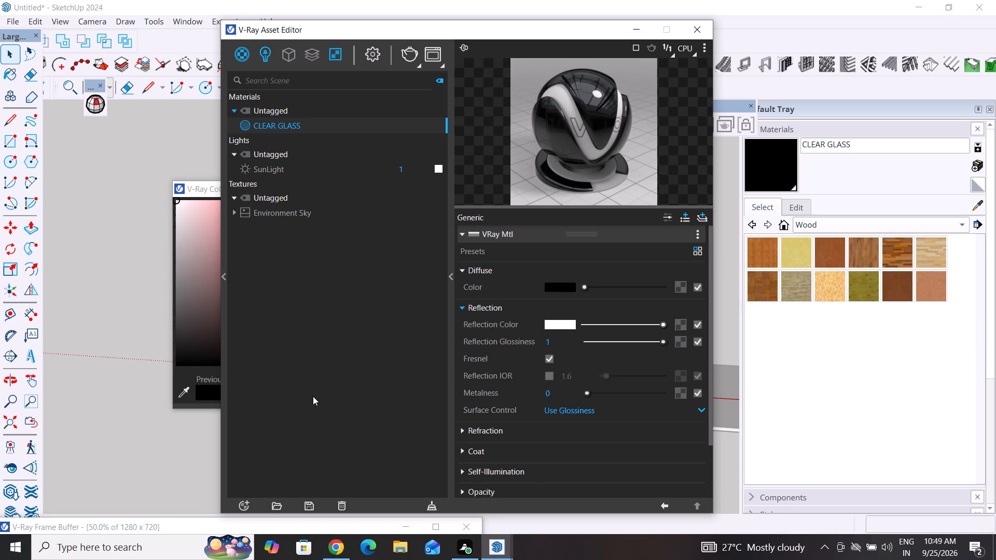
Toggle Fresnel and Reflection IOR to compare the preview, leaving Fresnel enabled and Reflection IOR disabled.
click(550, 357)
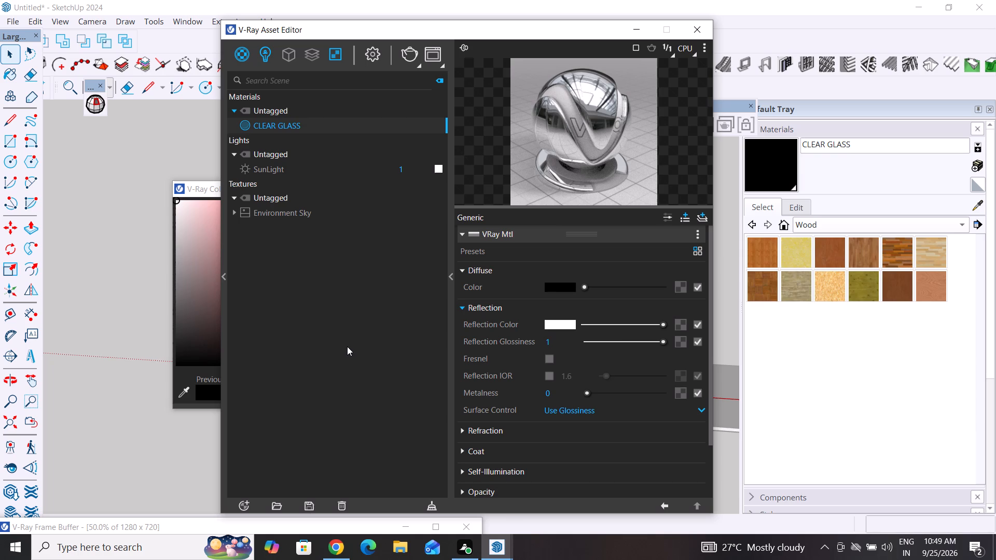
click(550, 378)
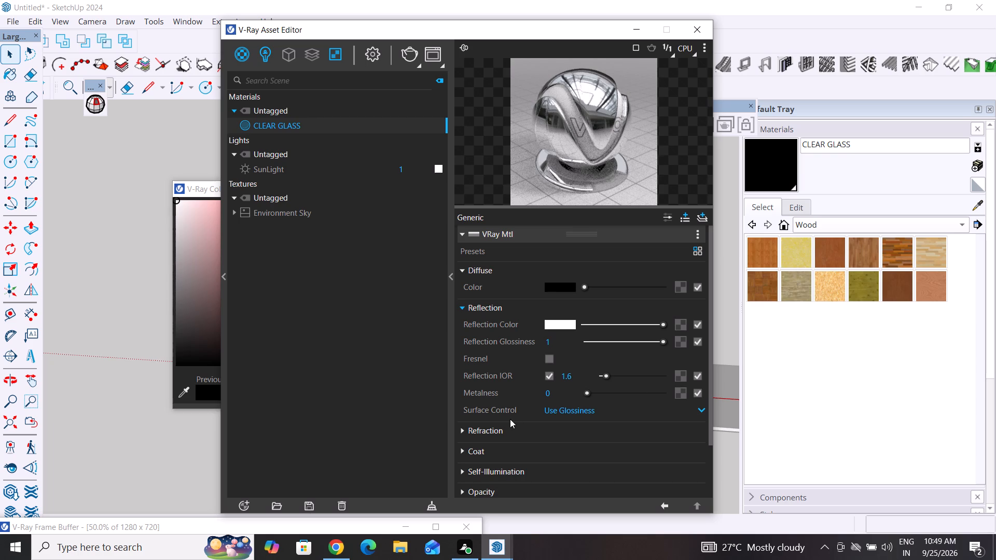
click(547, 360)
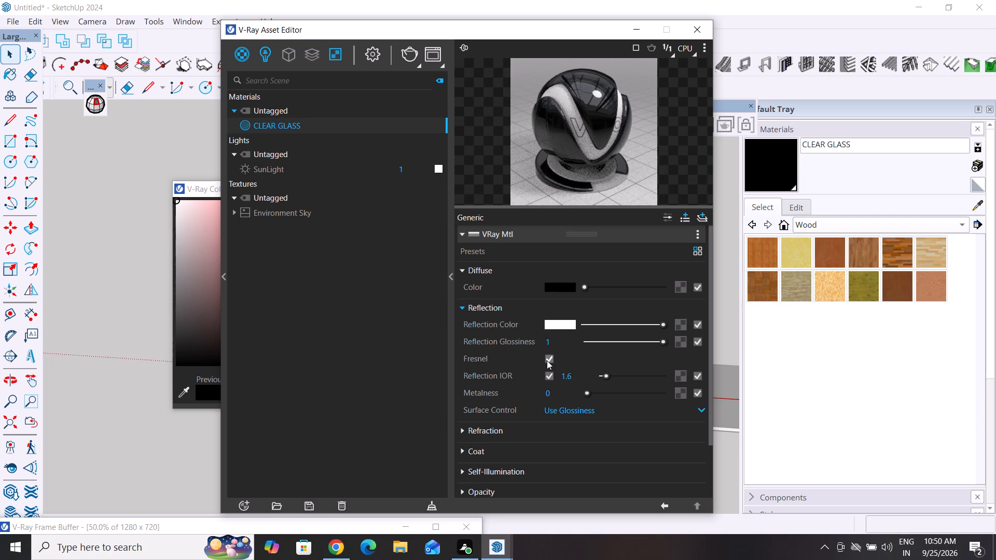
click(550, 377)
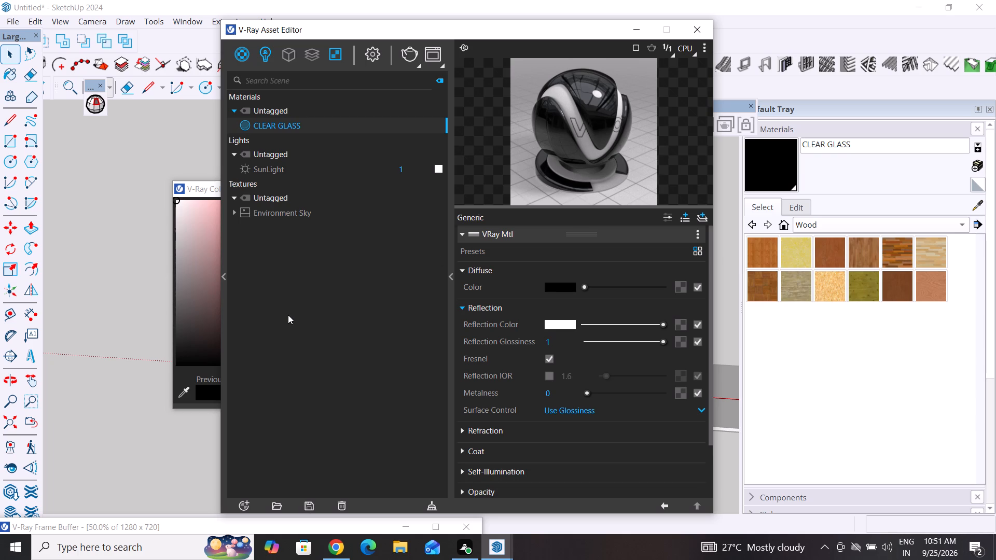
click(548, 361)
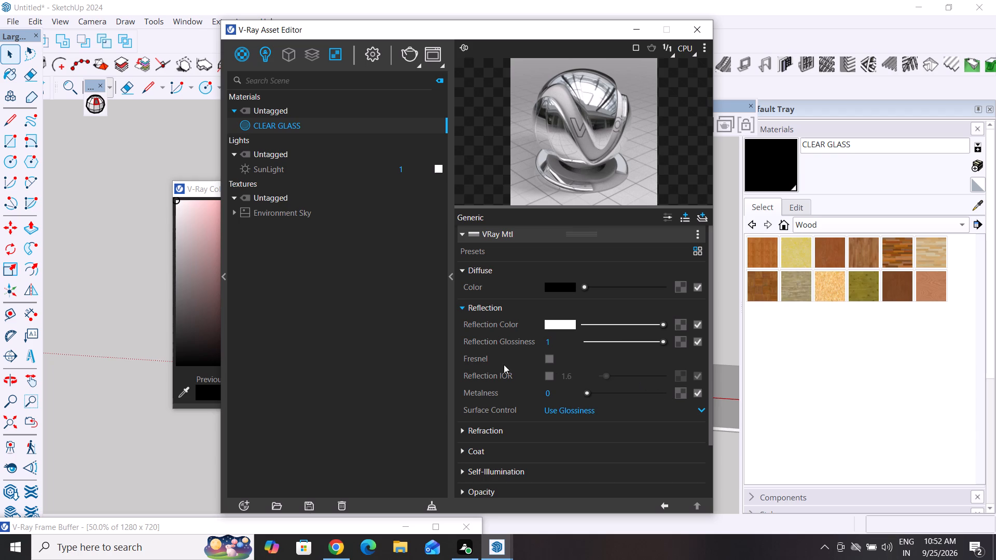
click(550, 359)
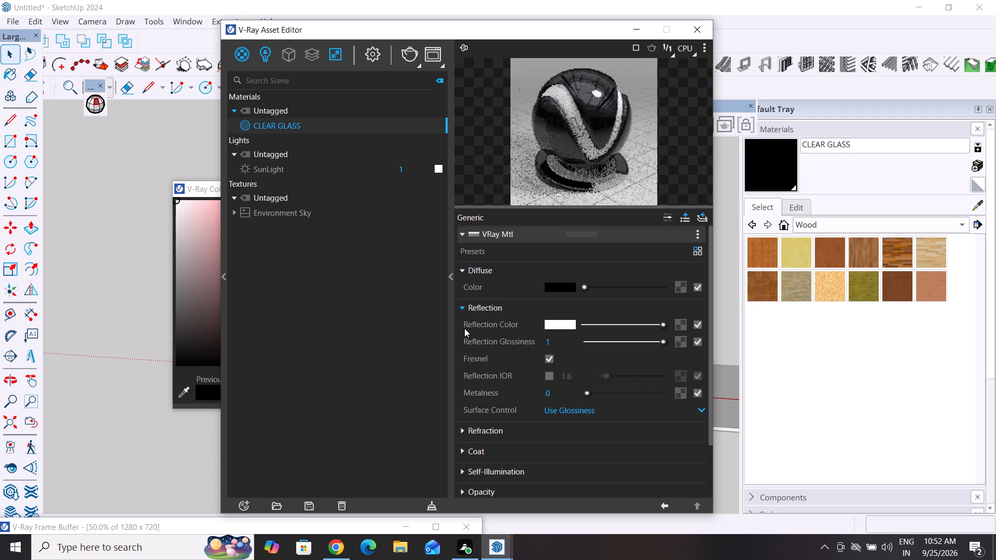
Set CLEAR GLASS's Refraction Color to full white.
click(463, 307)
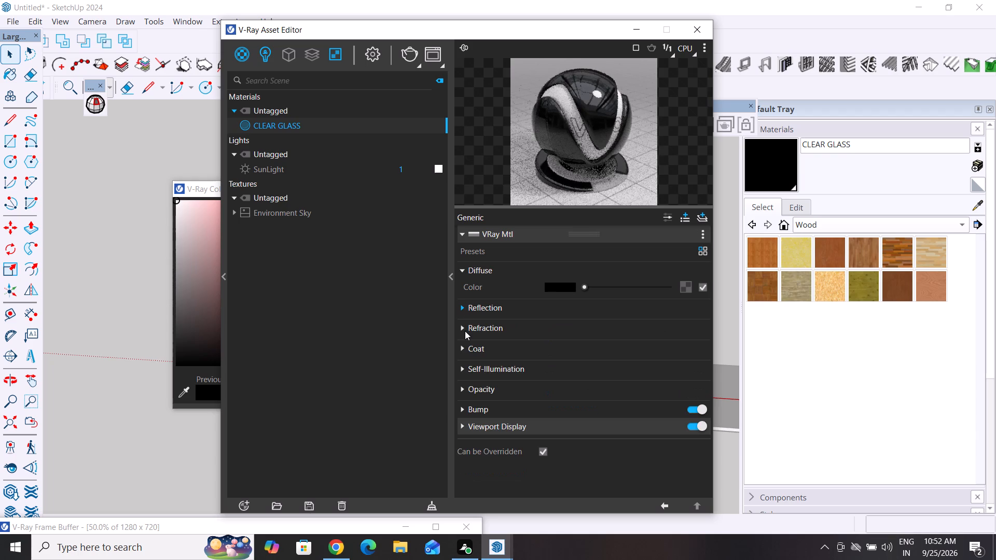
click(465, 331)
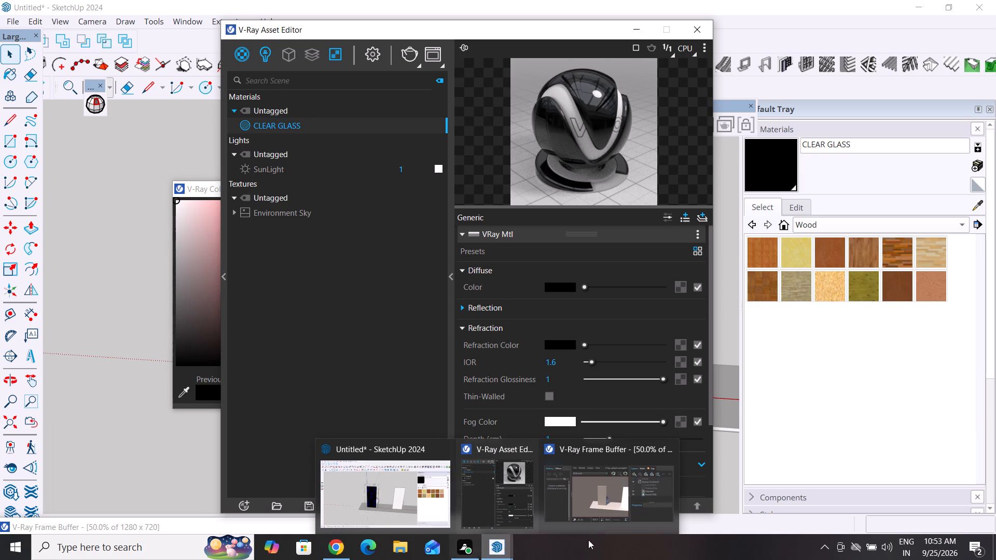
drag(583, 346, 675, 346)
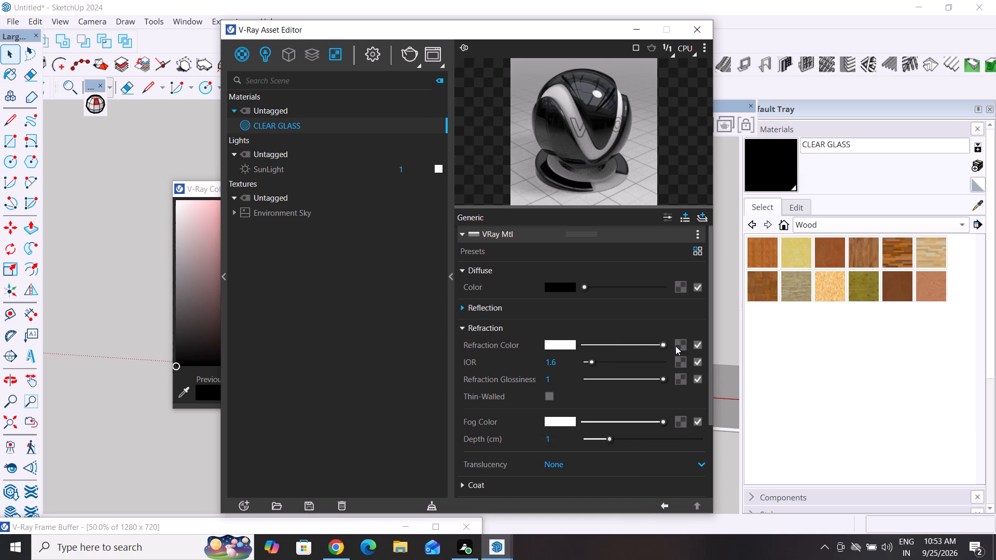
drag(675, 346, 680, 346)
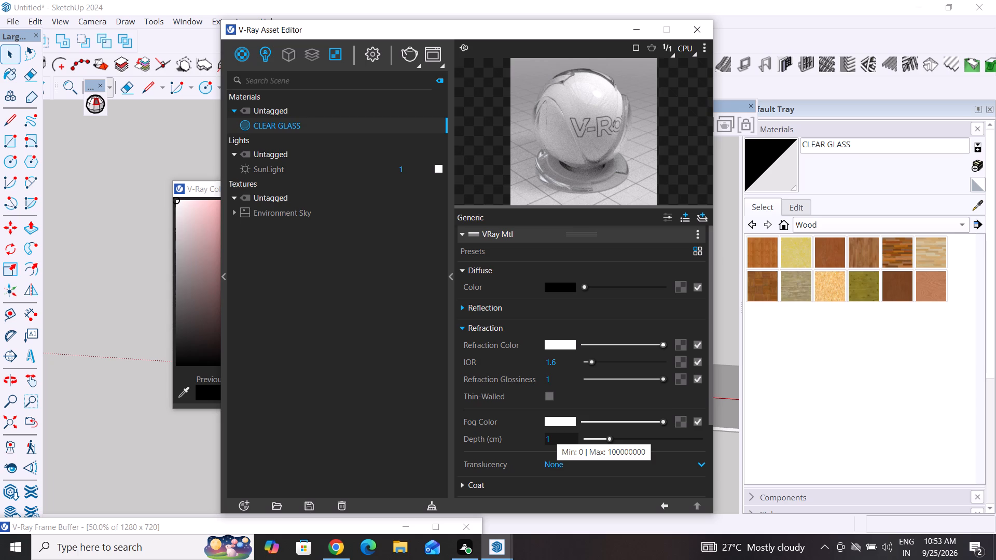
Examine the Refraction settings of CLEAR GLASS, from Refraction Color and IOR to Thin-Walled, Fog Color and Translucency.
click(464, 330)
click(464, 330)
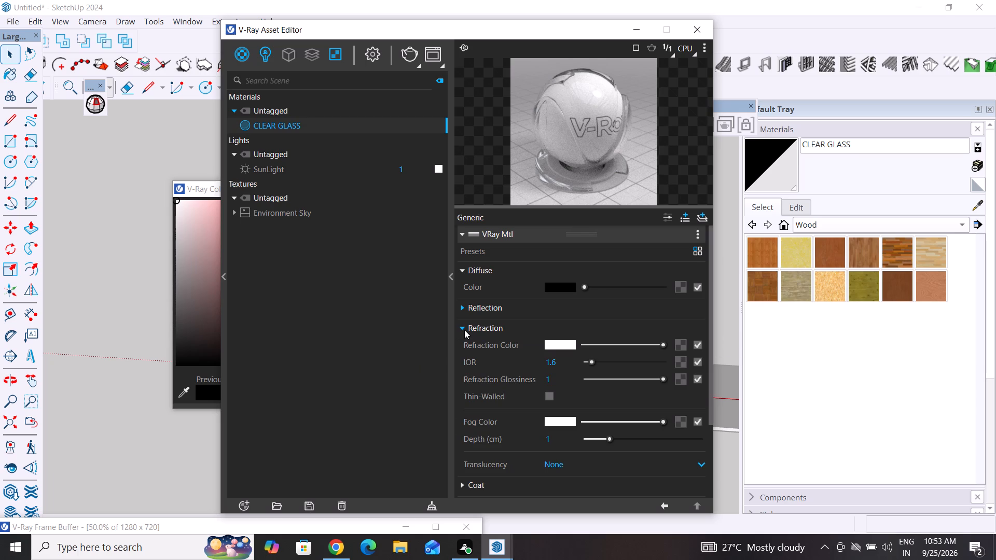
scroll(464, 330, down, 1)
scroll(464, 330, up, 1)
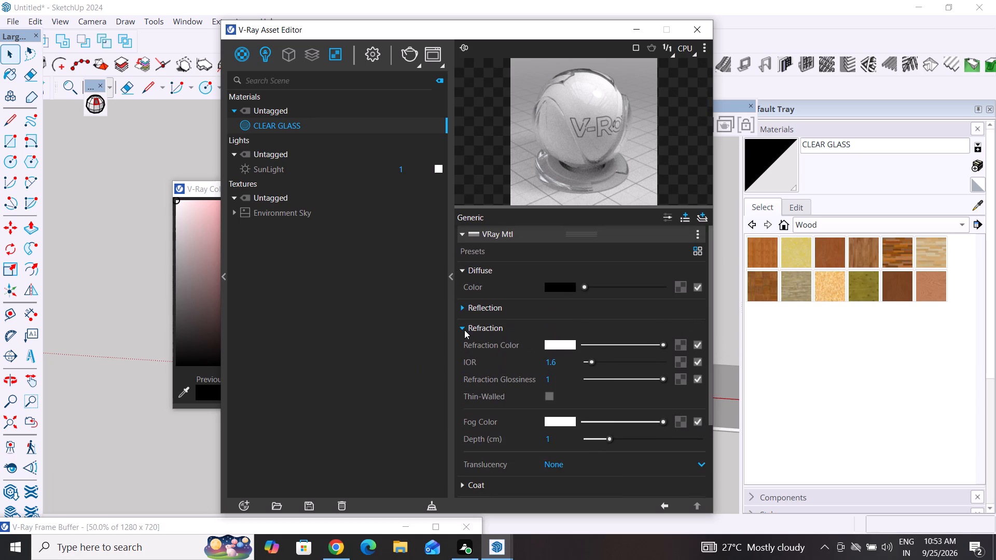
click(461, 326)
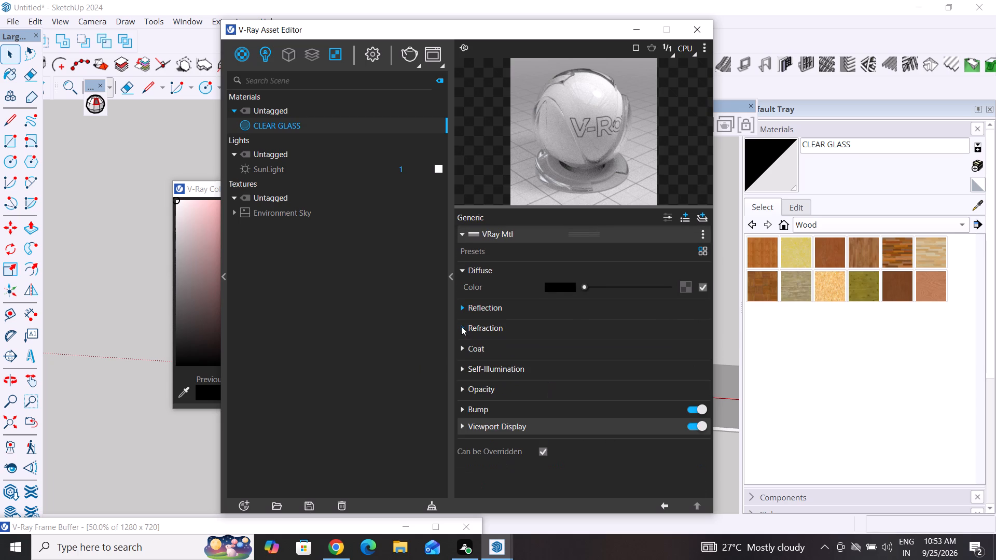
click(461, 326)
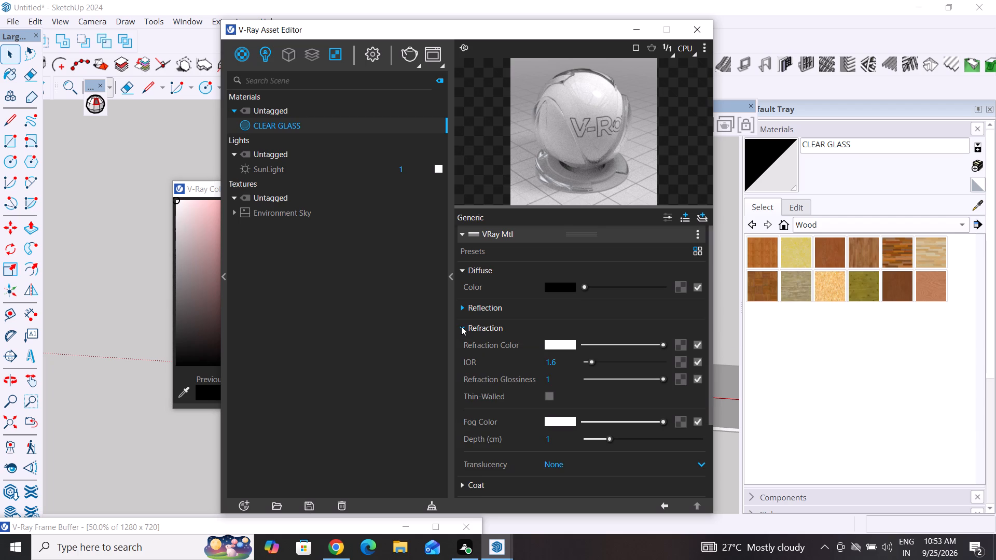
scroll(482, 349, down, 1)
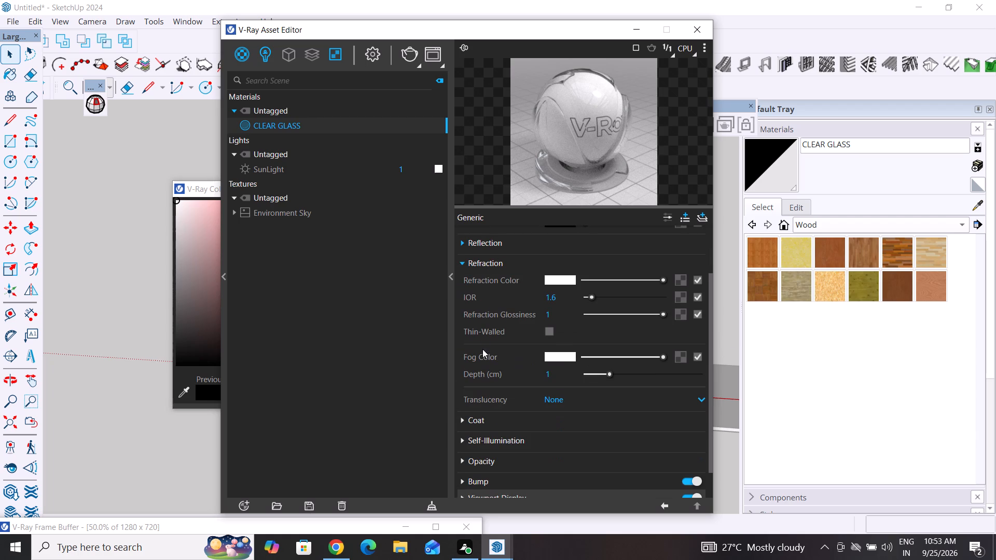
scroll(513, 408, up, 1)
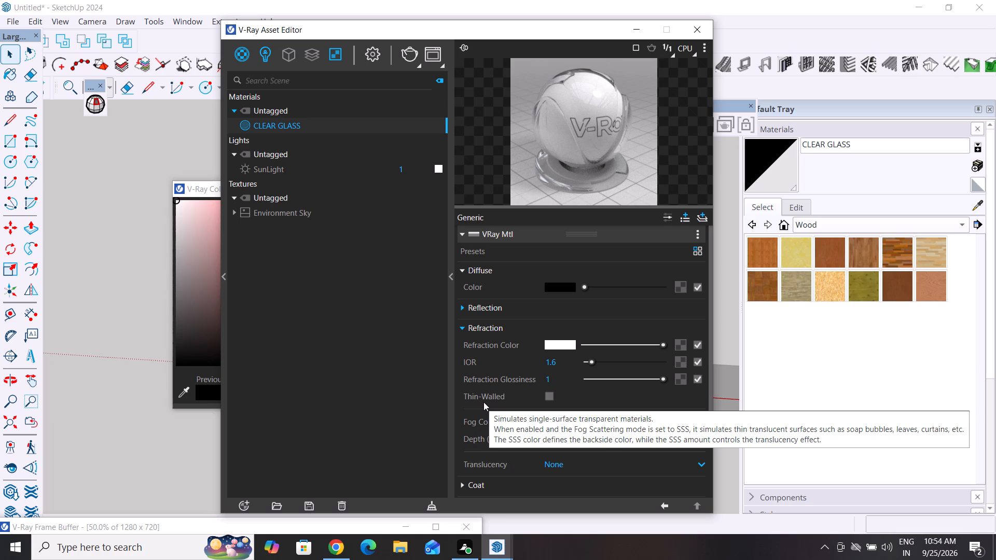
Lower CLEAR GLASS's Refraction Color slightly from full white to a very light grey.
drag(663, 344, 656, 344)
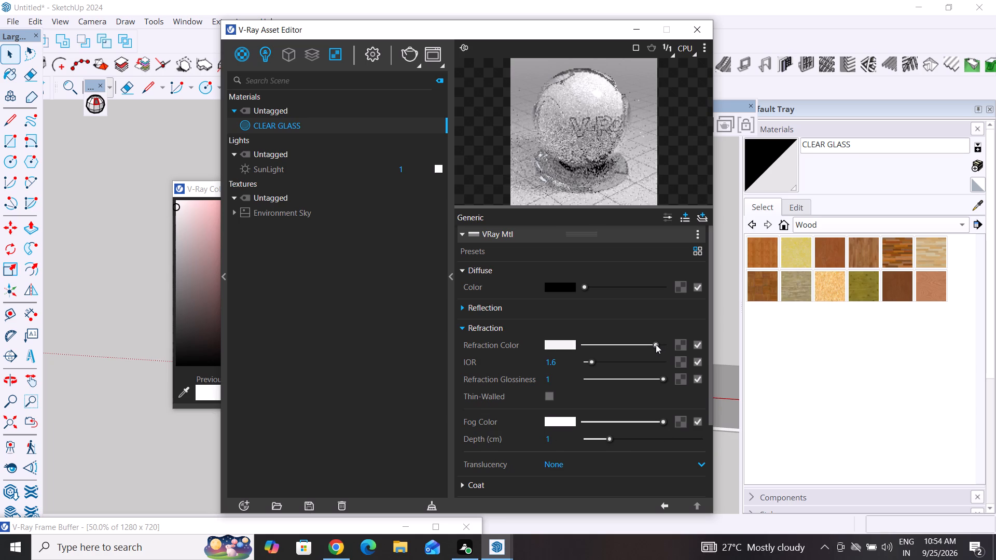
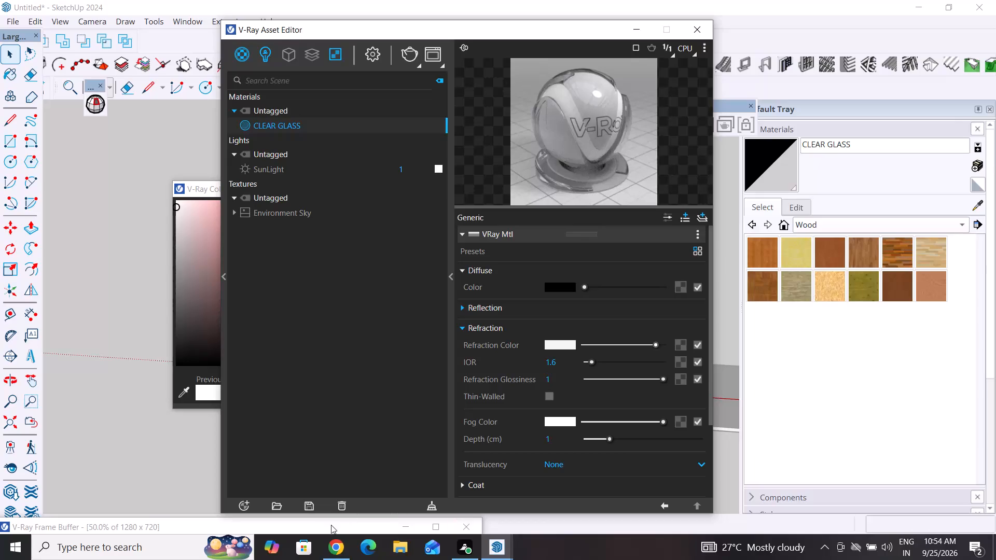
Move the Frame Buffer and Asset Editor windows clear of the model and close the V-Ray Color Picker.
drag(334, 527, 558, 319)
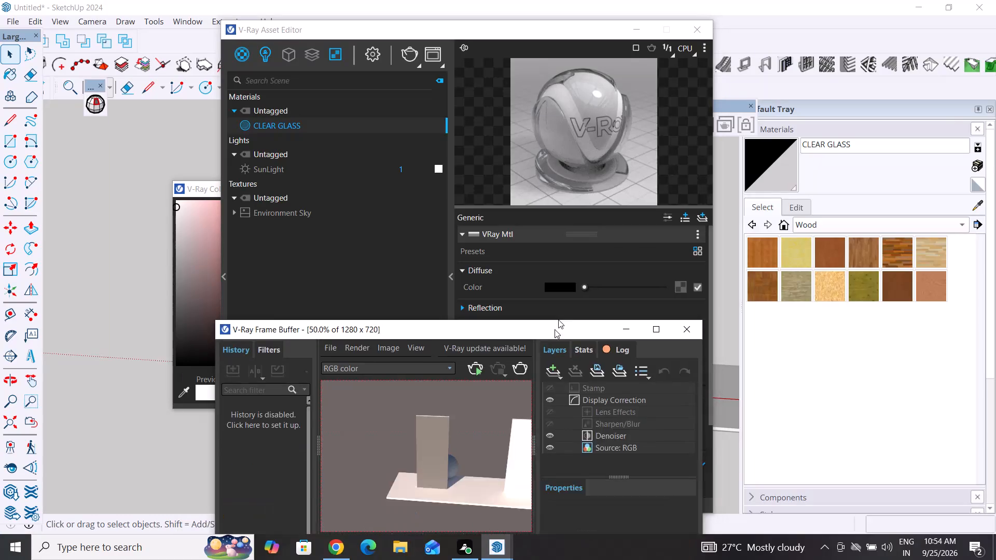
drag(558, 319, 635, 188)
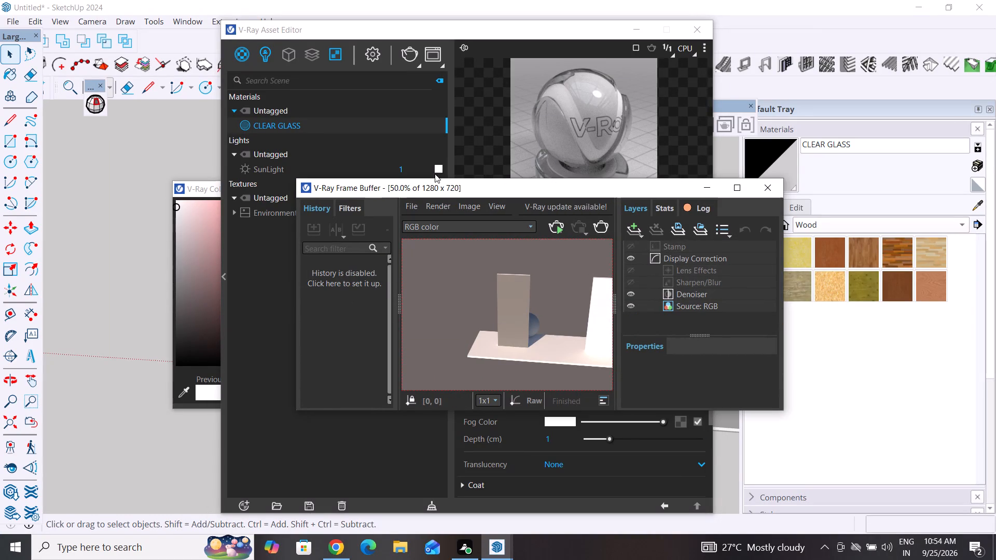
click(422, 142)
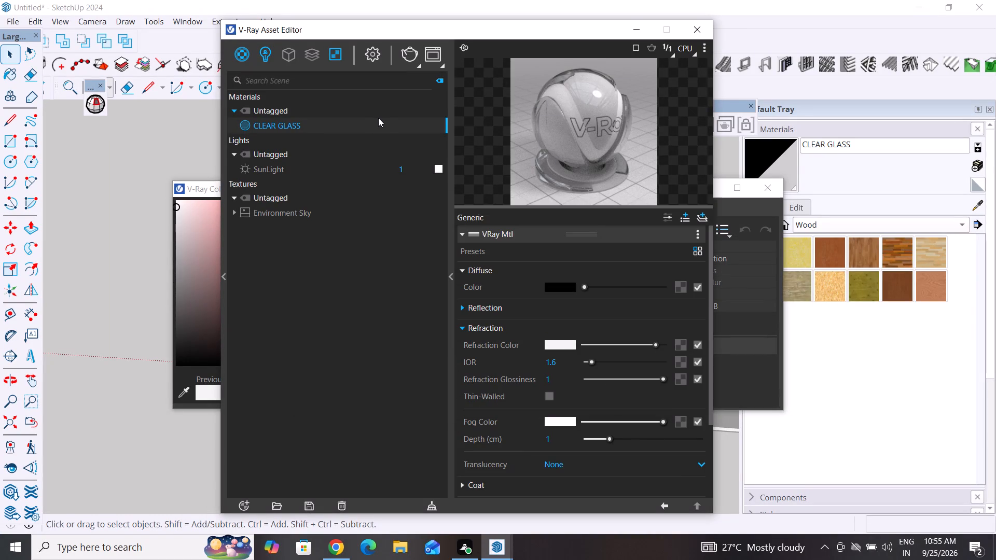
right_click(378, 116)
right_click(375, 122)
click(408, 151)
drag(583, 29, 995, 316)
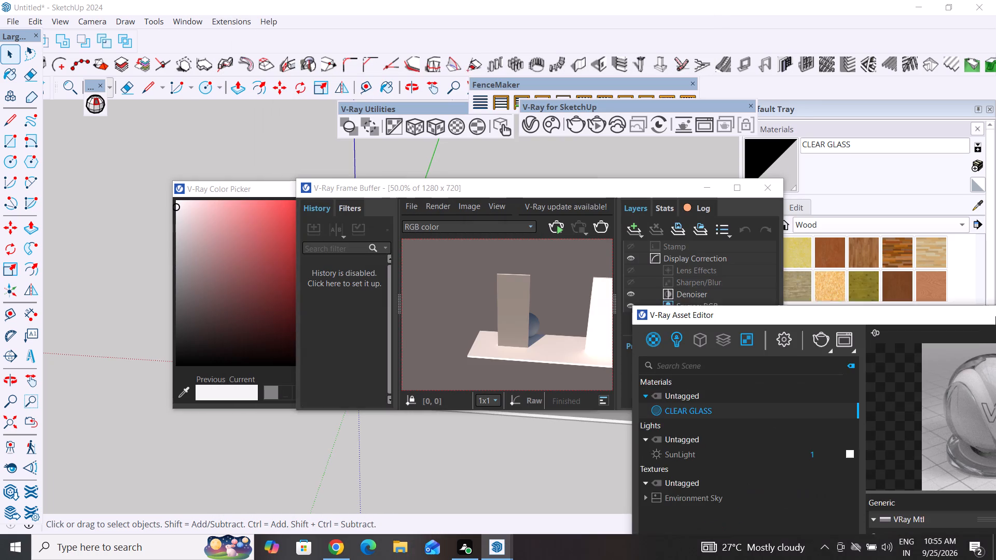
drag(995, 316, 992, 316)
drag(557, 191, 465, 146)
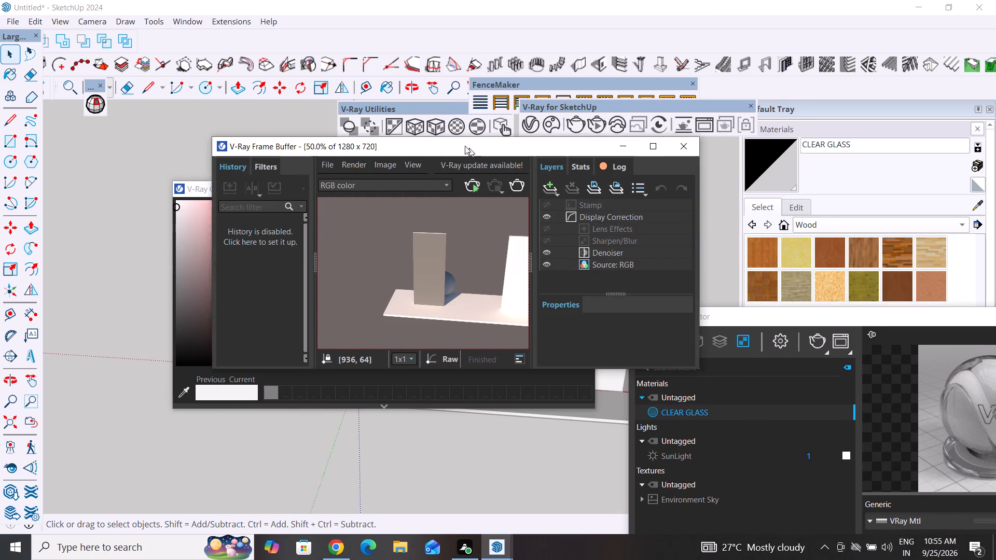
drag(465, 146, 431, 124)
click(640, 123)
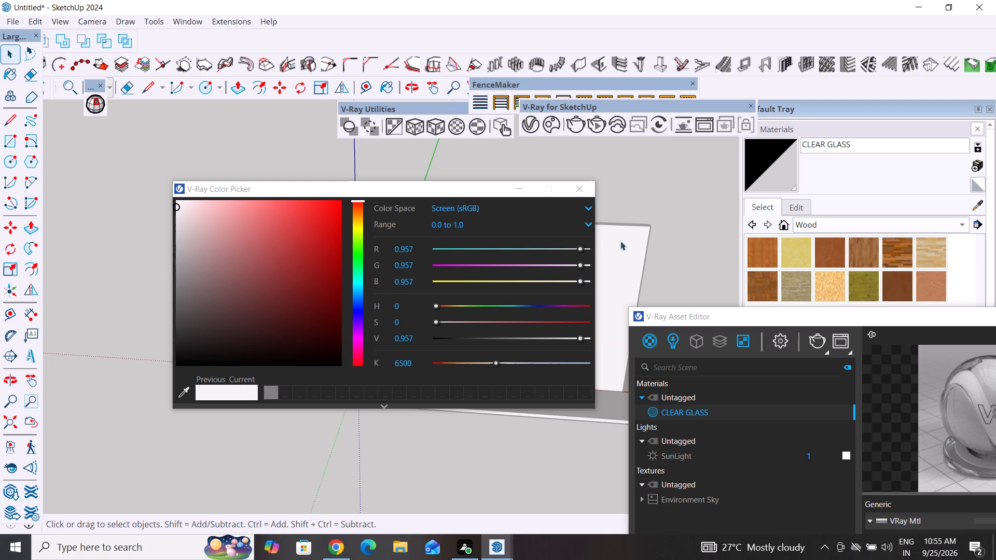
click(585, 188)
Apply the CLEAR GLASS material to the selected upright panel in front of the sphere.
drag(756, 318, 665, 254)
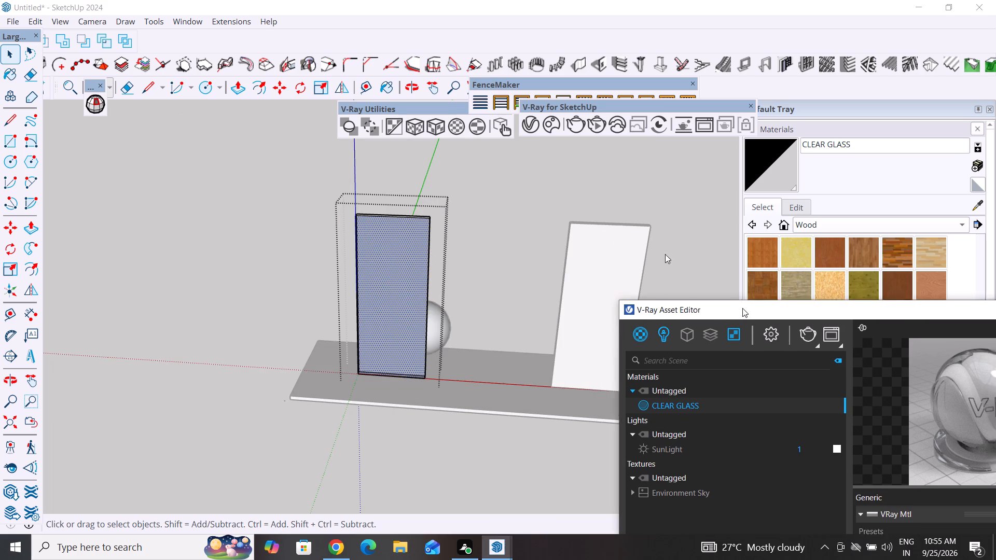
drag(665, 254, 549, 140)
right_click(575, 230)
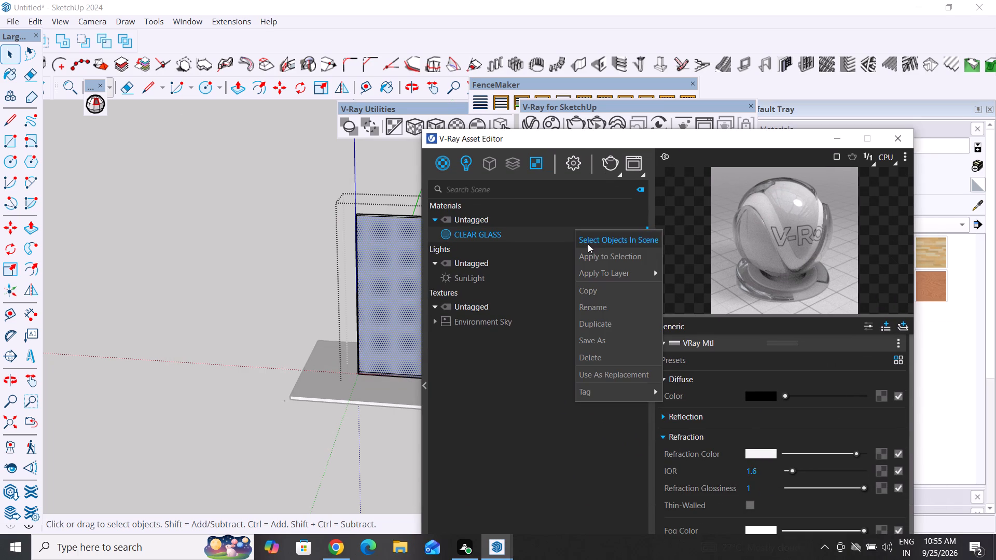
click(598, 256)
Test-render the scene, inspect the glass panel and sphere in the enlarged frame buffer, and stop the render.
click(611, 159)
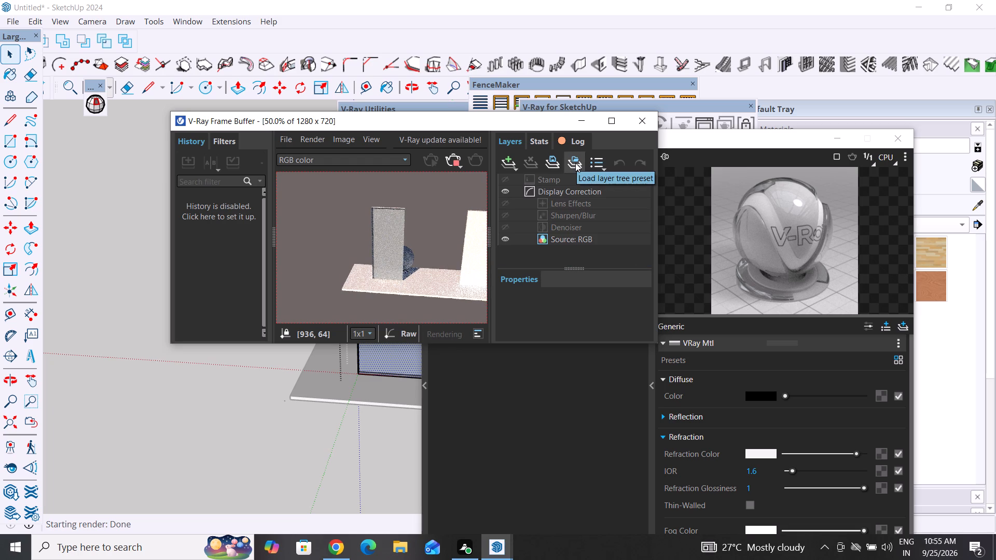
click(610, 124)
scroll(388, 298, up, 2)
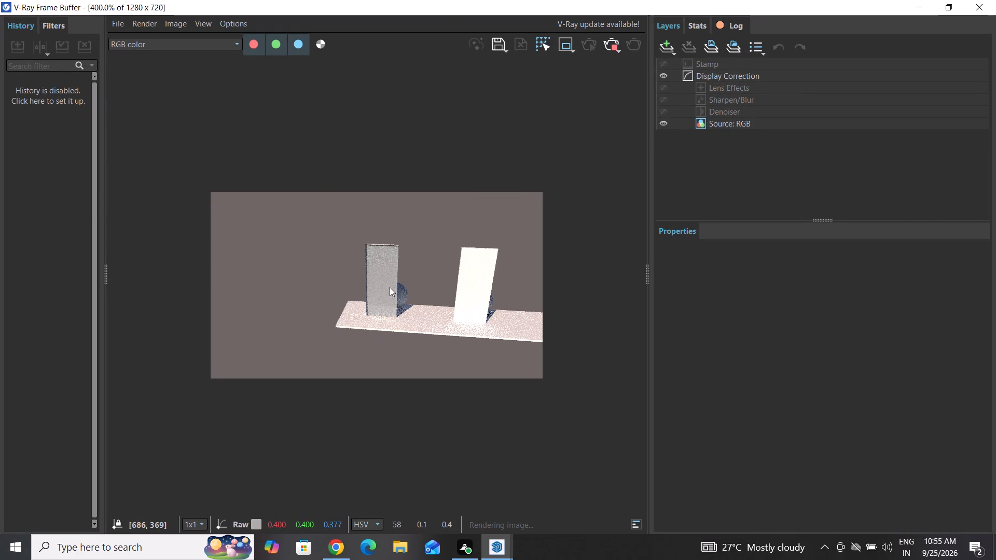
scroll(390, 287, up, 2)
scroll(395, 293, down, 2)
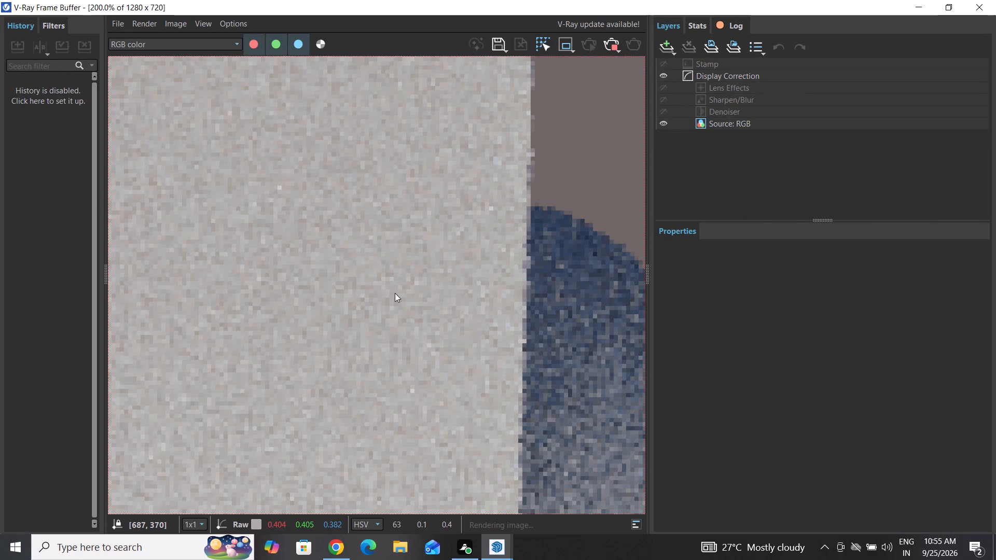
scroll(395, 293, down, 1)
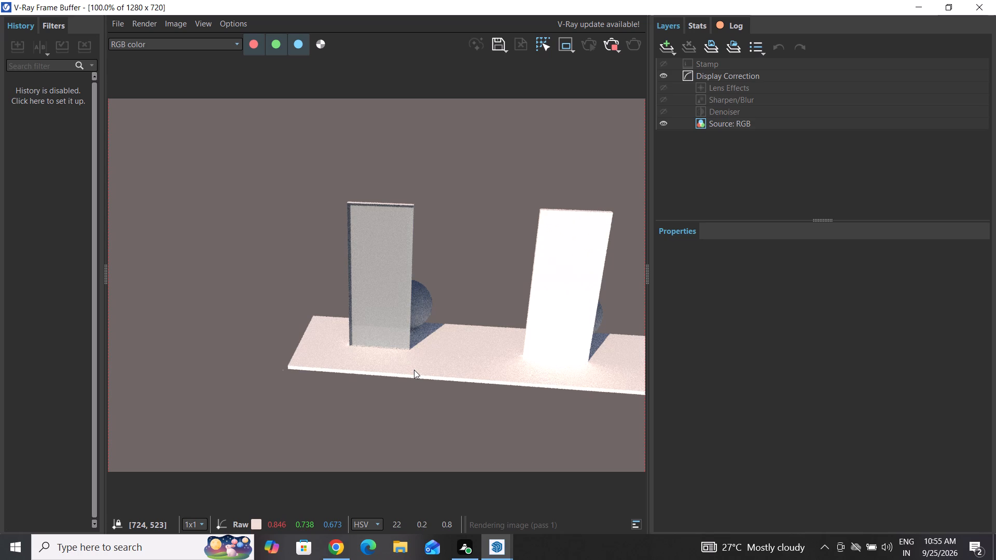
click(611, 43)
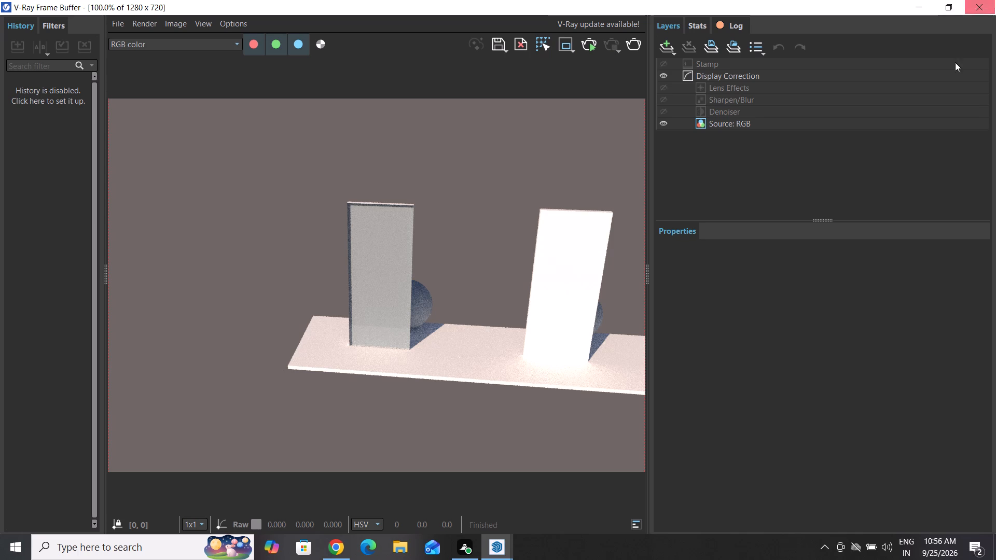
click(954, 7)
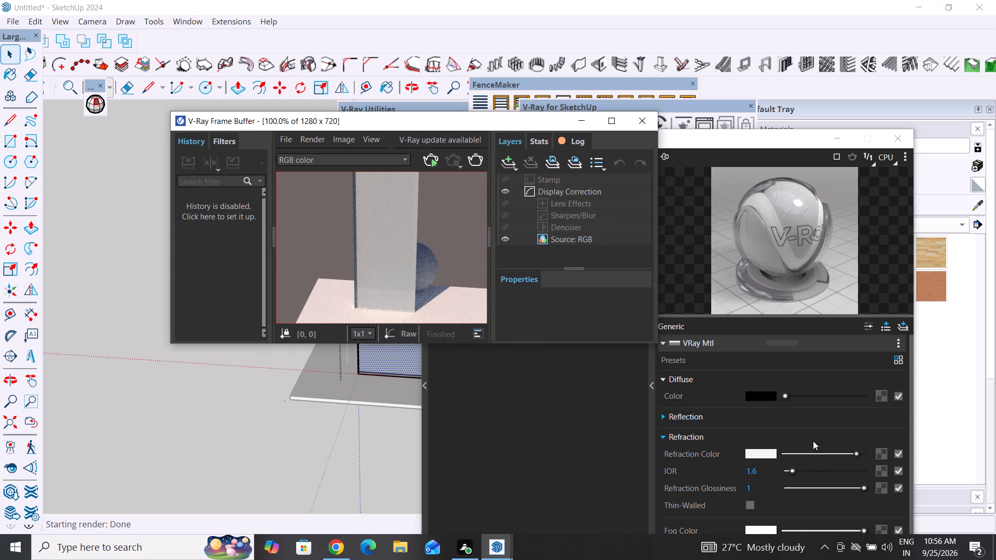
Raise CLEAR GLASS's Refraction Color to full white and reapply the material to the selected panel.
click(611, 429)
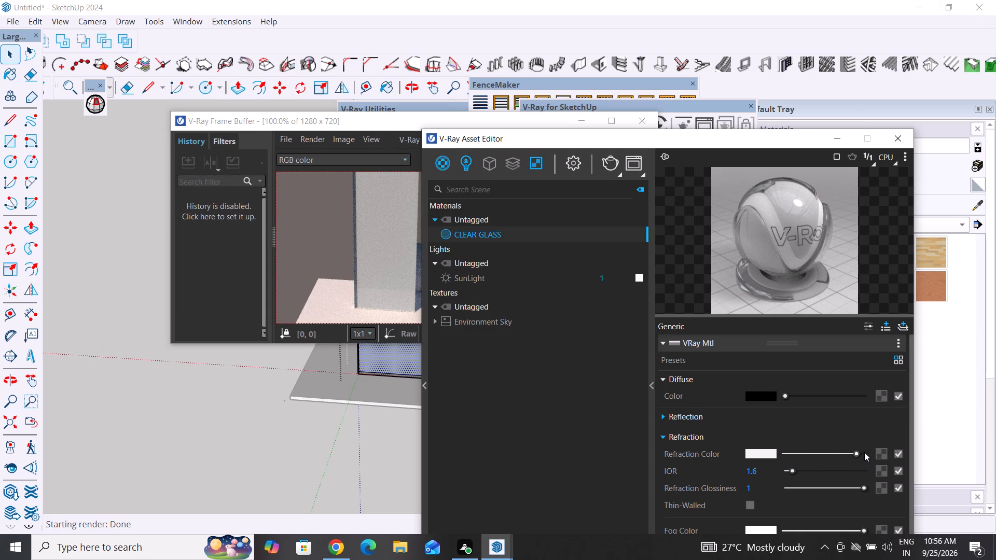
drag(856, 452, 878, 453)
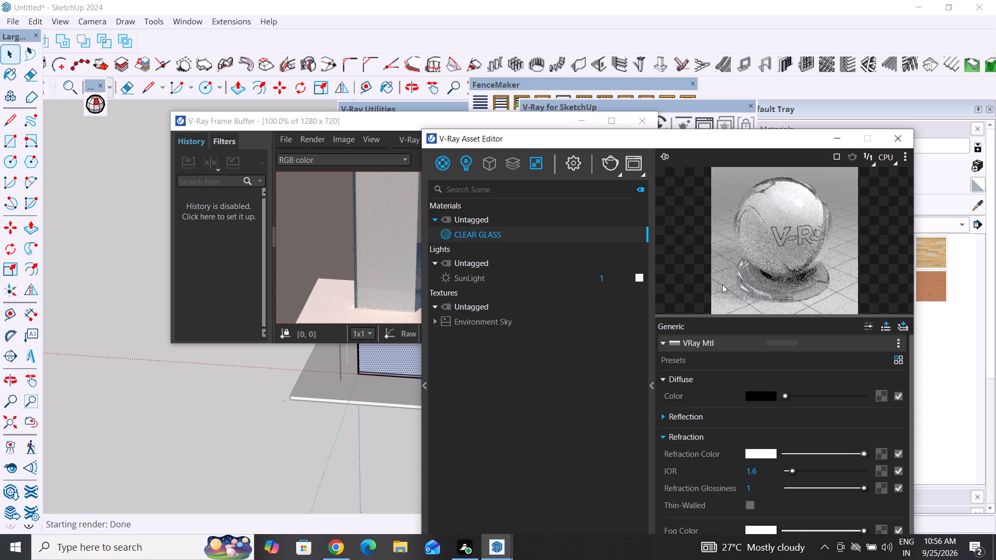
right_click(579, 229)
click(603, 254)
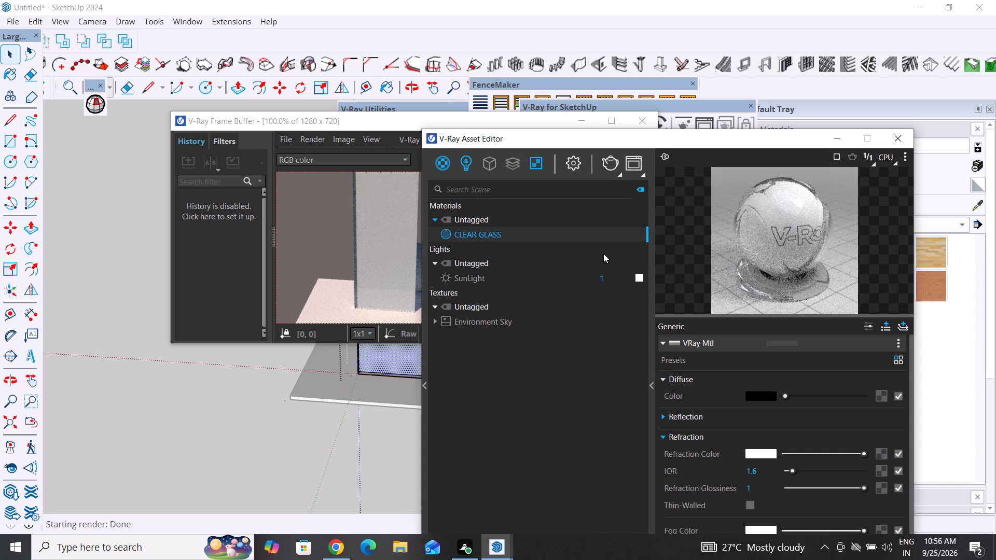
Test-render the scene with the full-white Refraction Color.
click(614, 167)
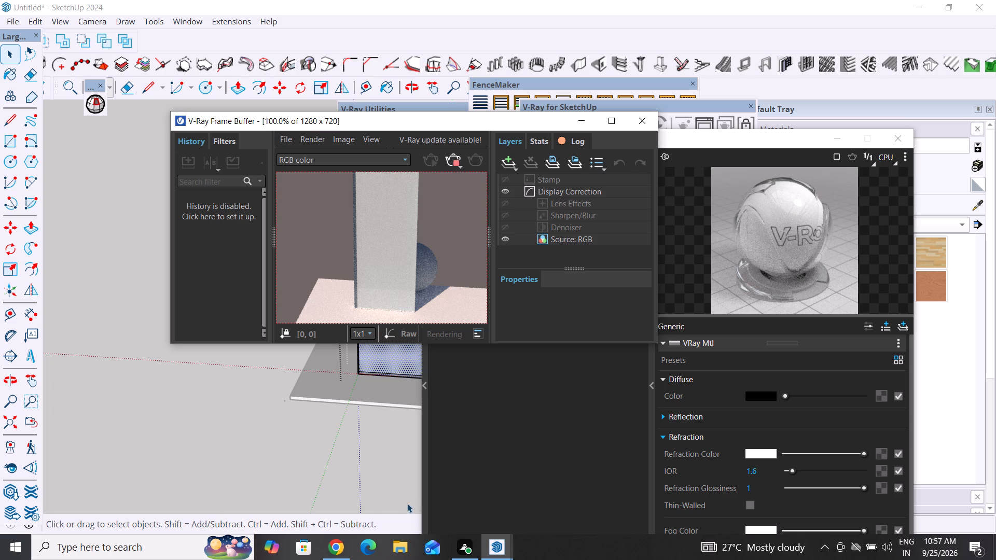
Enable Thin-Walled in CLEAR GLASS's Refraction settings and reapply the material to the selected panel.
scroll(695, 481, down, 1)
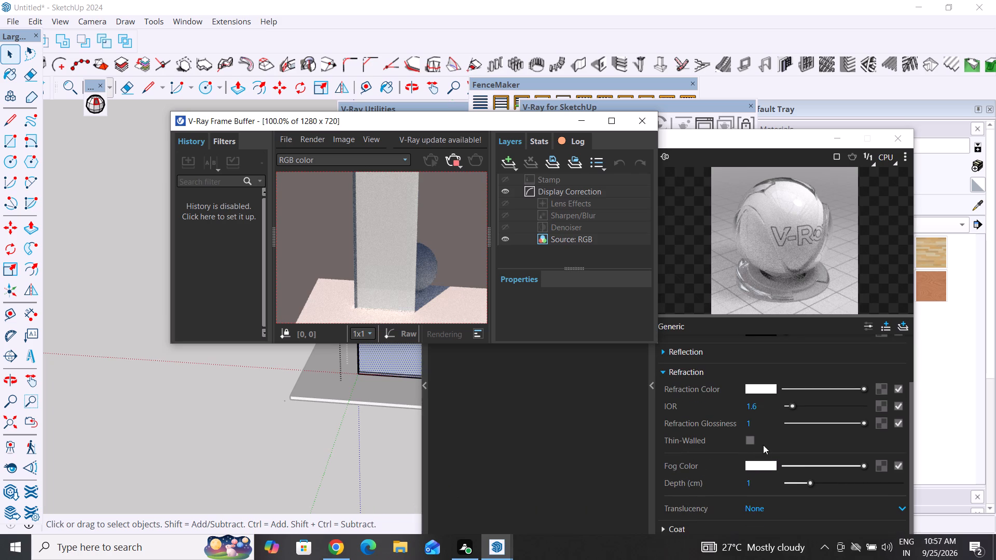
click(748, 442)
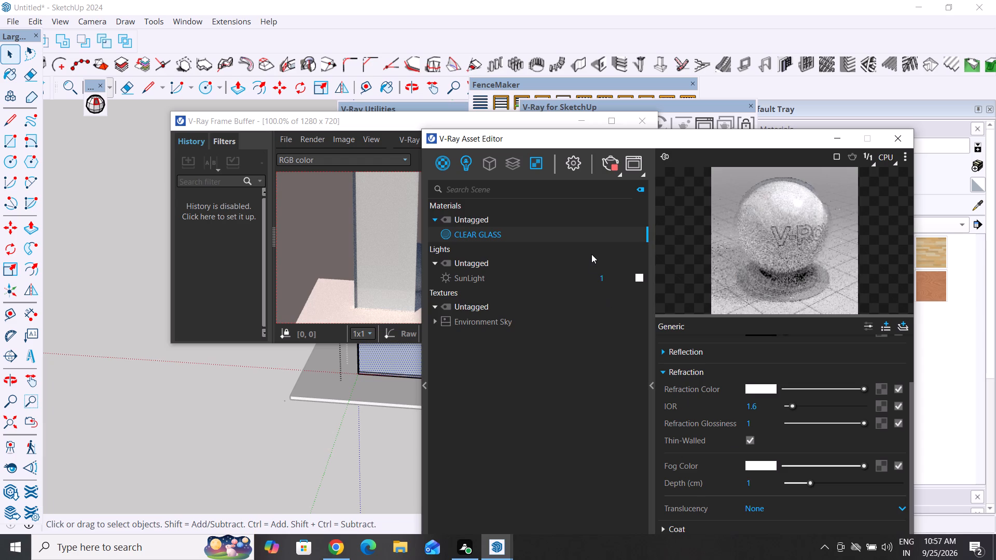
right_click(590, 232)
click(617, 255)
Stop the running render and start a new one with the thin-walled glass.
click(611, 165)
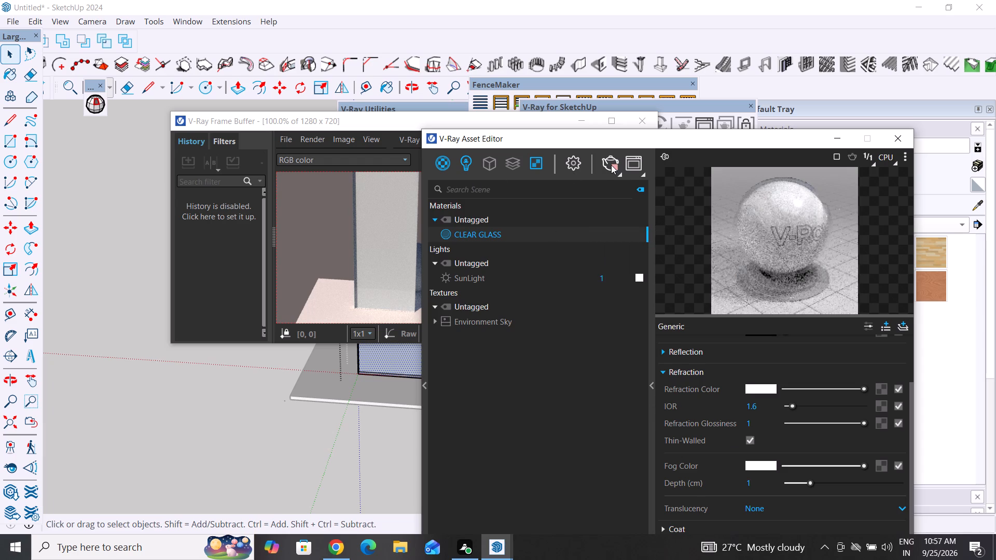
click(651, 119)
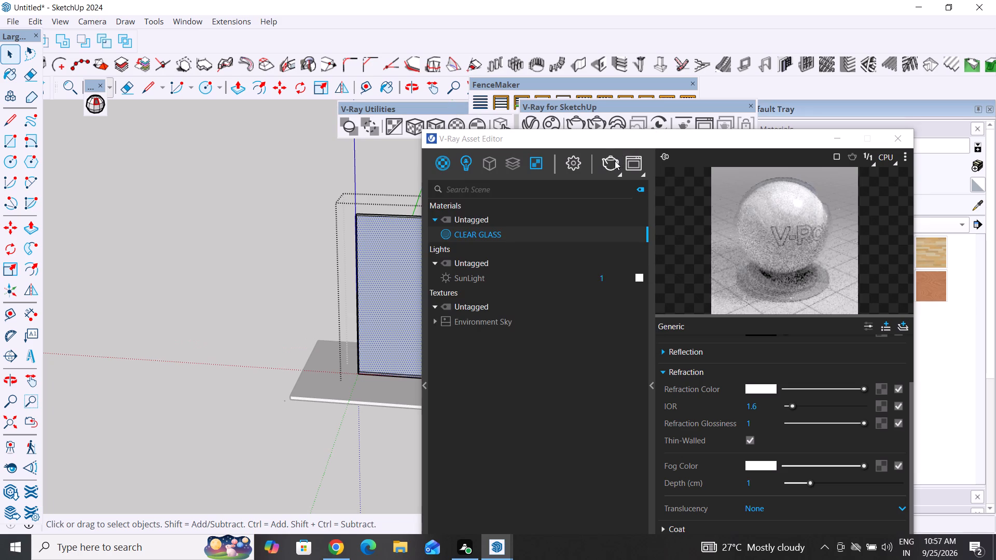
click(615, 161)
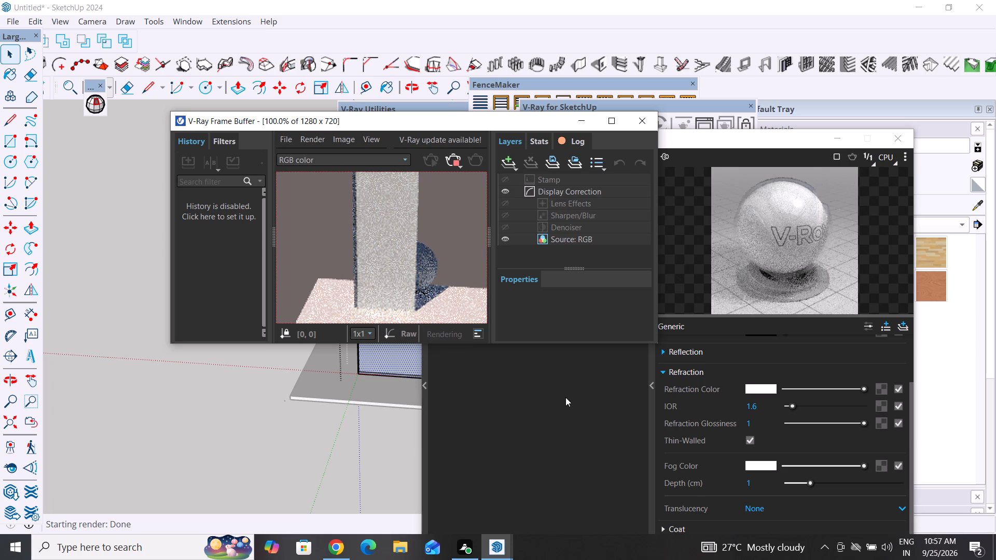
Review CLEAR GLASS's Diffuse, Reflection and Refraction settings, including Fresnel, IOR, Fog Color and Translucency.
scroll(775, 464, up, 2)
click(665, 417)
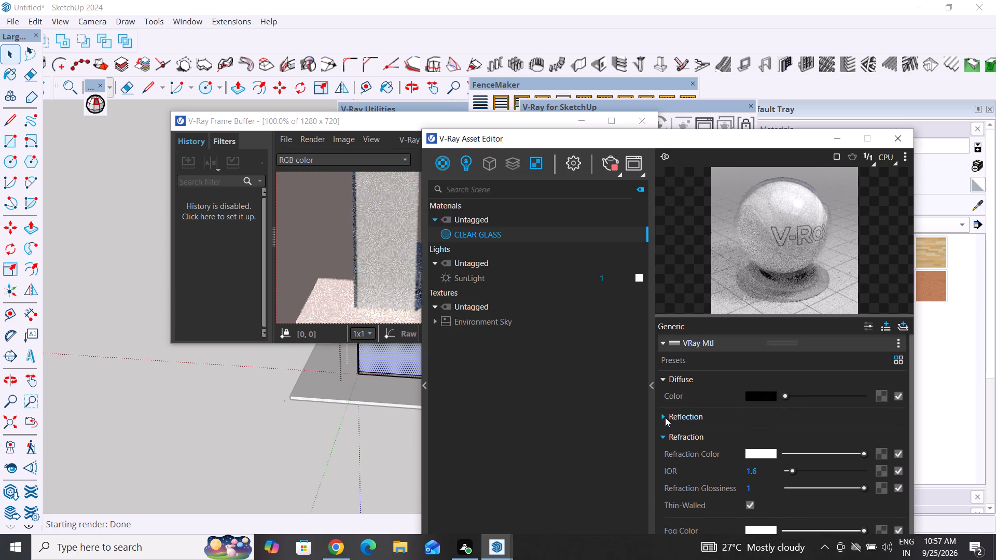
scroll(667, 425, down, 3)
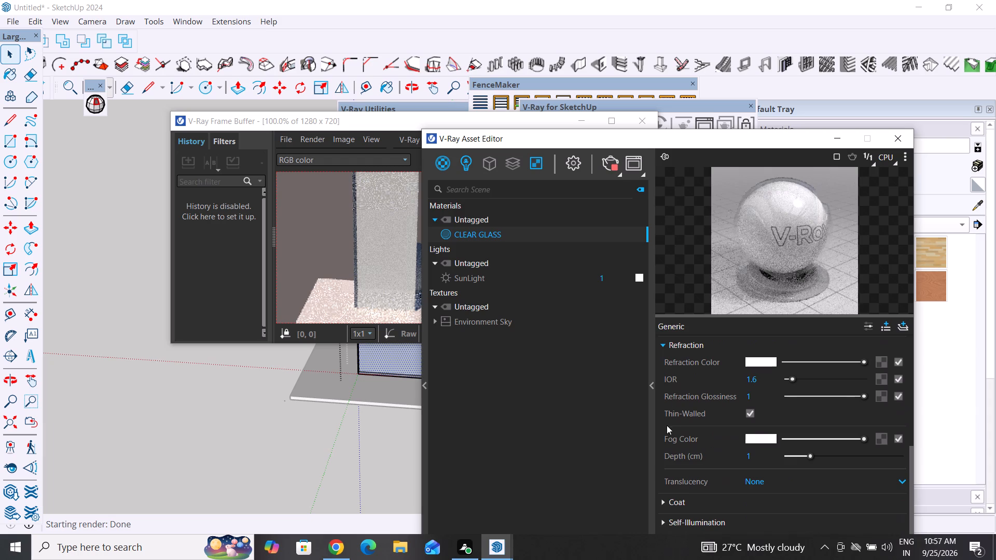
scroll(671, 438, down, 1)
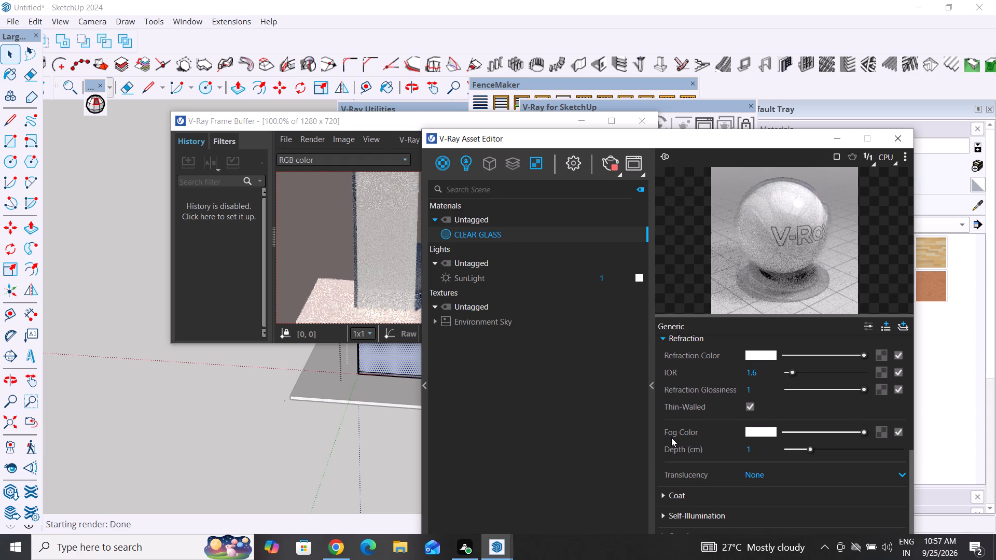
scroll(671, 439, up, 3)
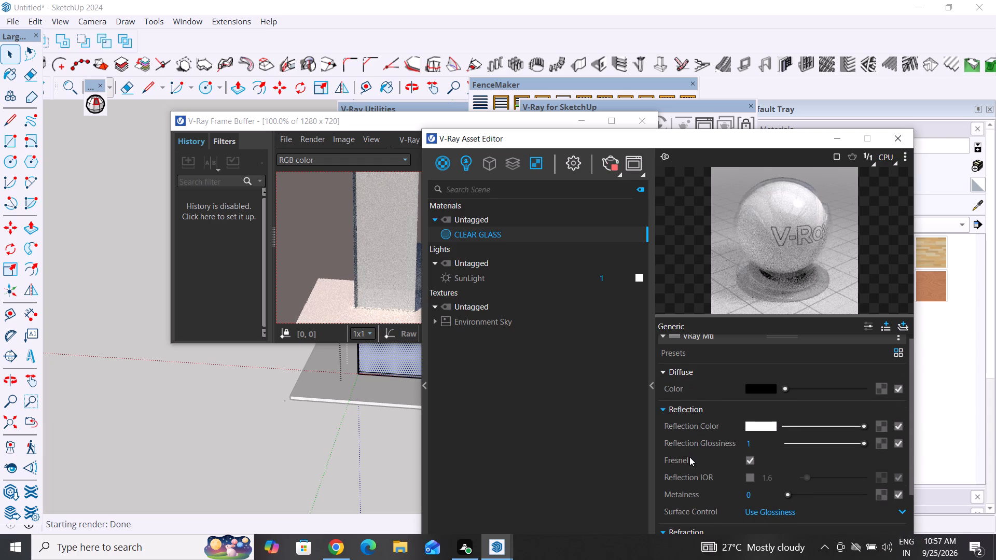
scroll(689, 457, down, 2)
scroll(689, 457, up, 2)
scroll(689, 457, down, 3)
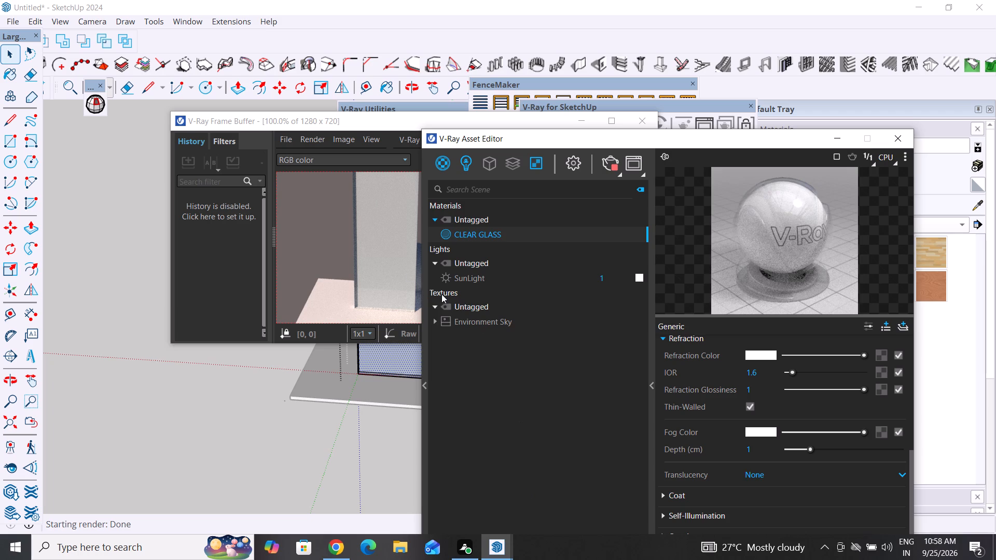
Turn off the Display Correction layer in the frame buffer.
click(225, 299)
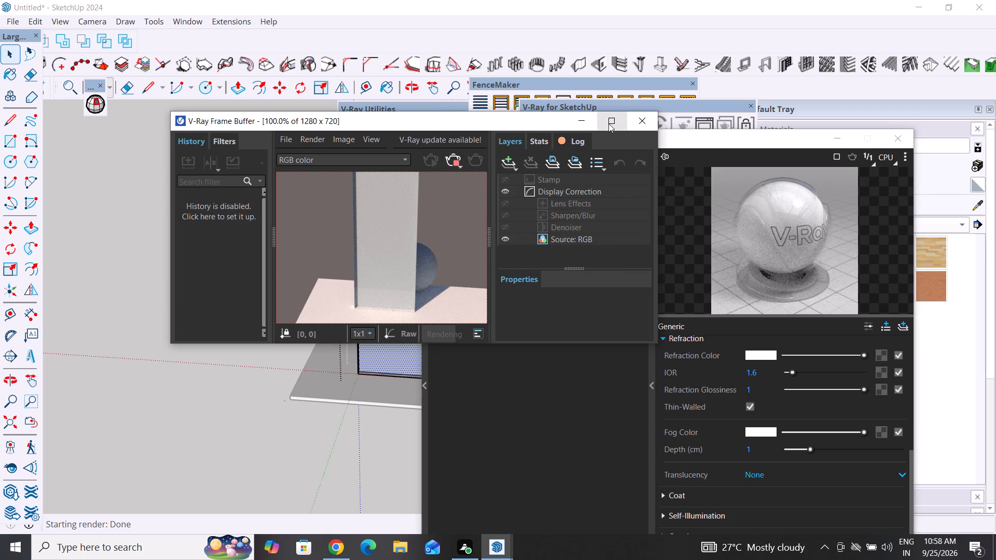
click(571, 265)
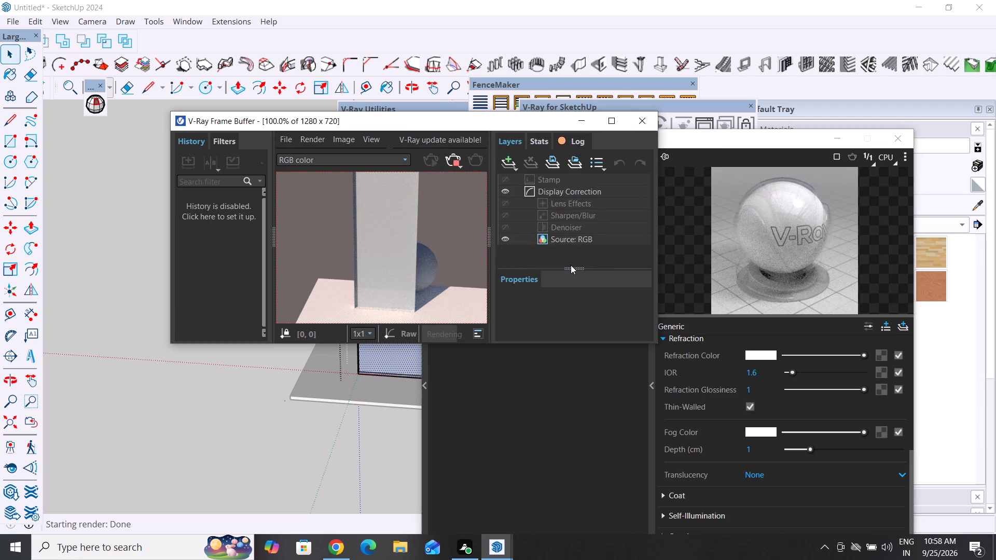
click(571, 268)
click(572, 269)
click(503, 188)
click(503, 188)
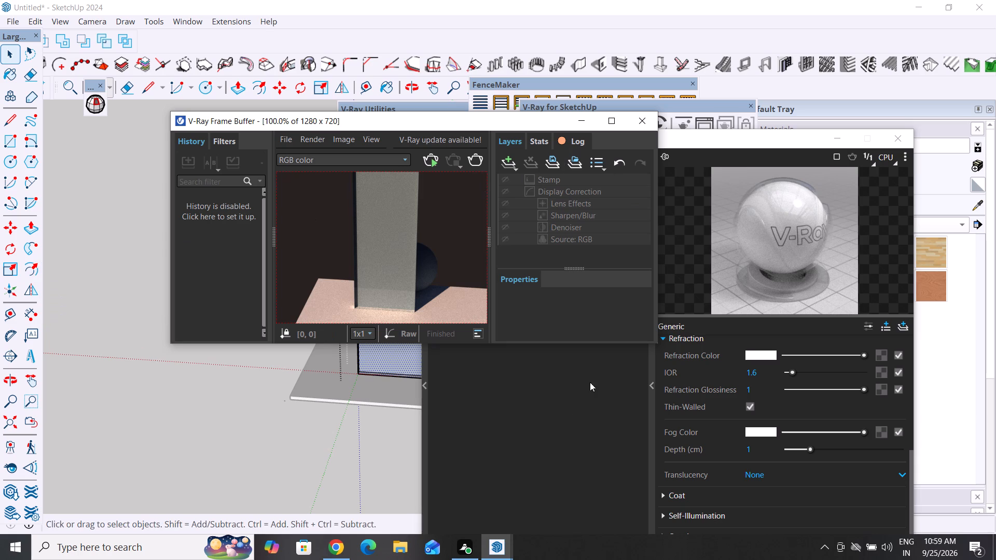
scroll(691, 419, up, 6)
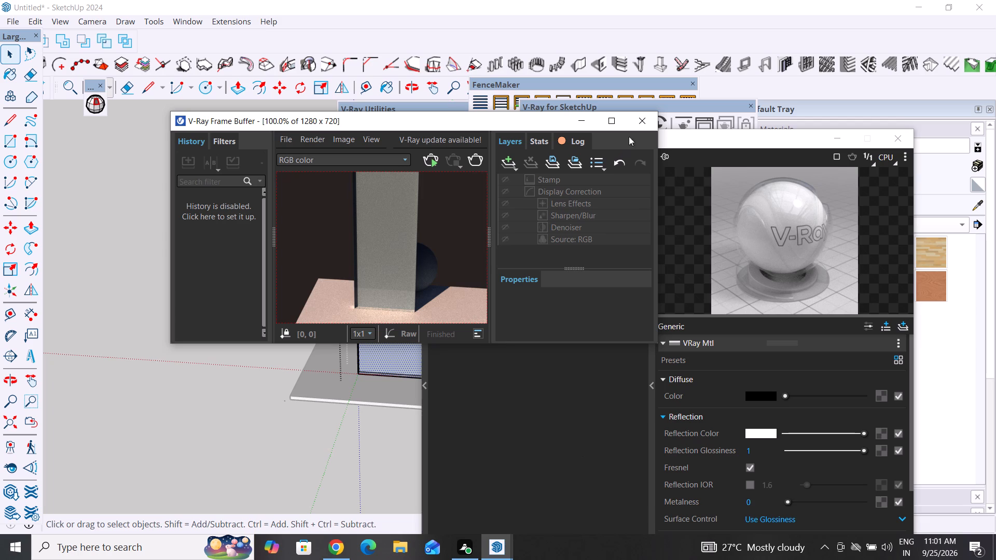
Close the V-Ray Frame Buffer and the Asset Editor to return to the model.
click(635, 124)
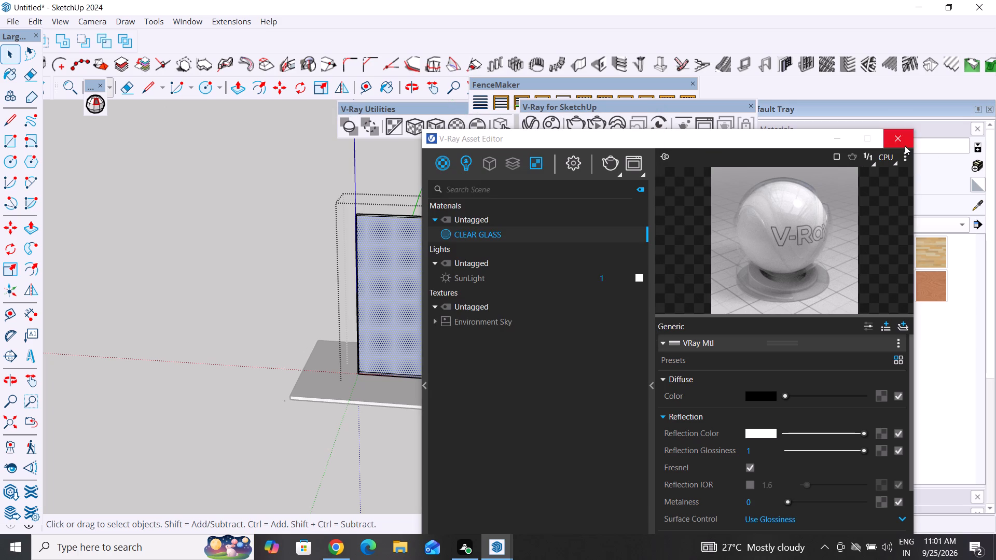
click(905, 146)
click(448, 465)
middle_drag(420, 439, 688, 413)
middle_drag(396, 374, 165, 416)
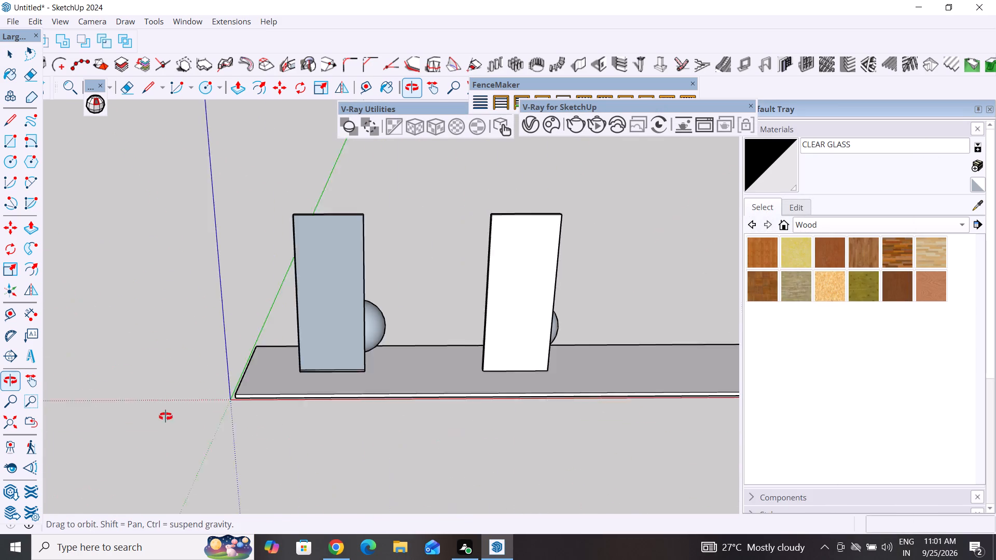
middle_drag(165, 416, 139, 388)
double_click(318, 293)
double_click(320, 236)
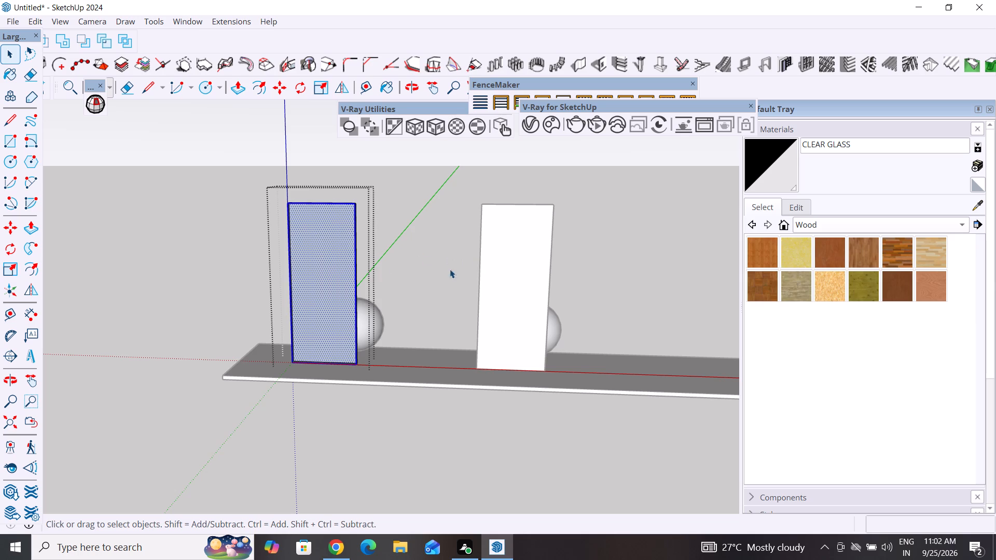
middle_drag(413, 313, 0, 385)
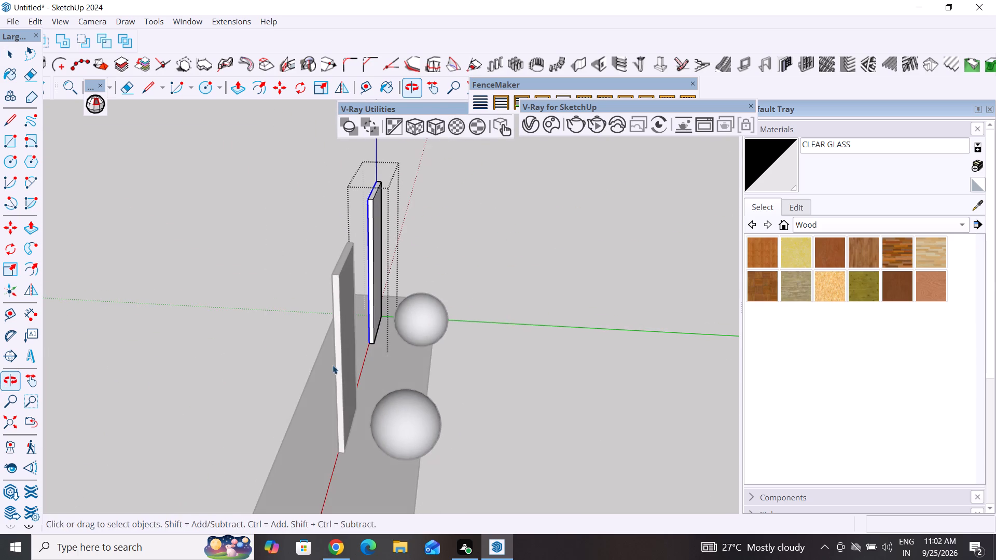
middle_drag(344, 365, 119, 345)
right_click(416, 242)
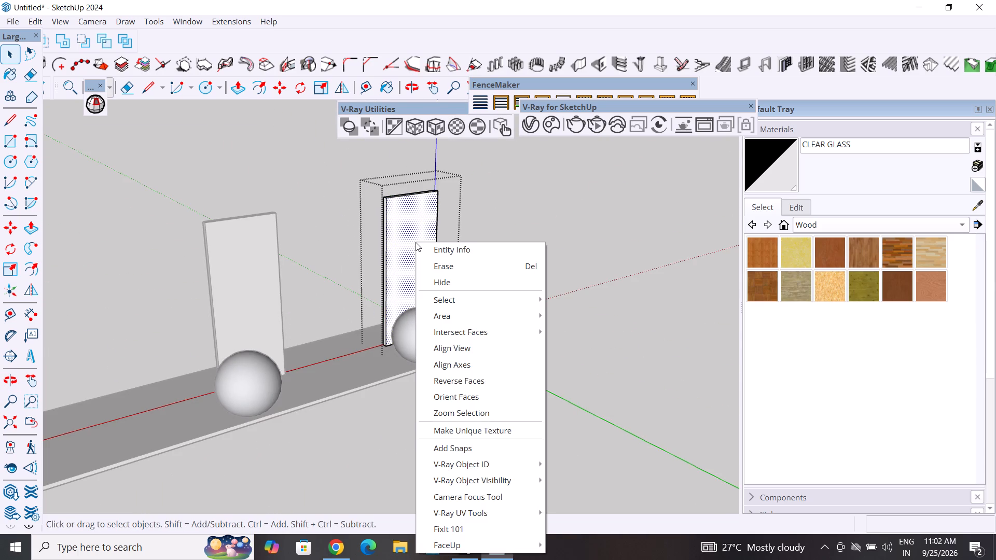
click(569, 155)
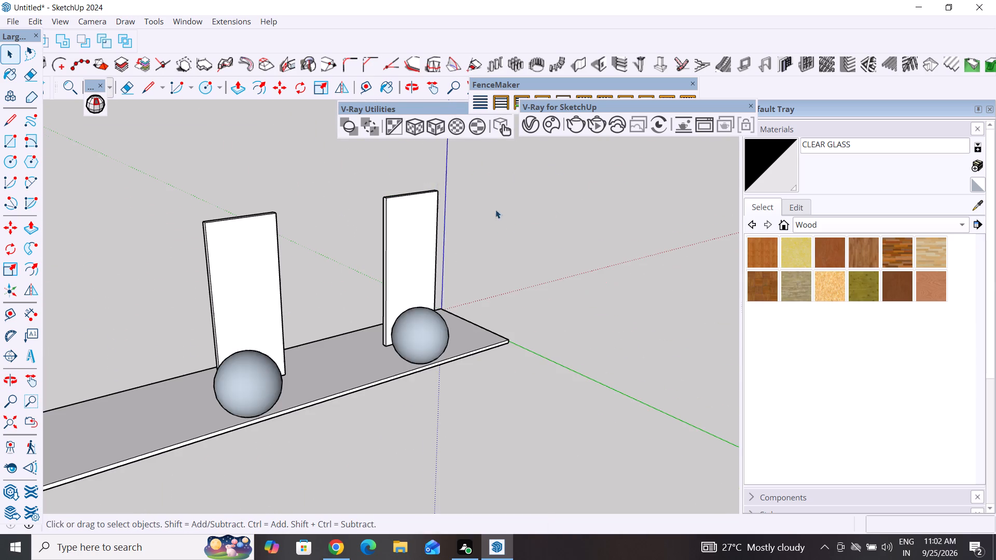
Delete the panel nearest the origin together with the sphere behind it.
click(428, 250)
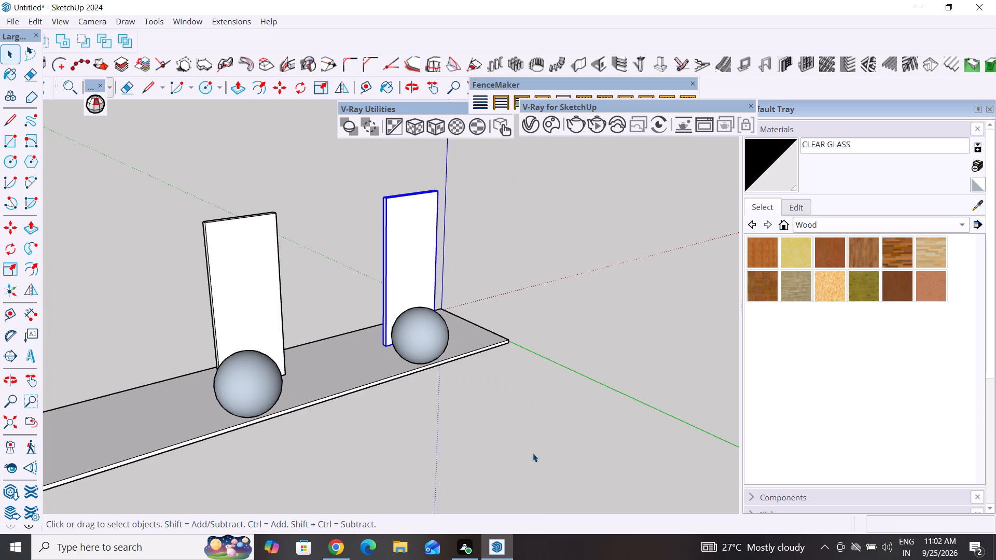
key(Delete)
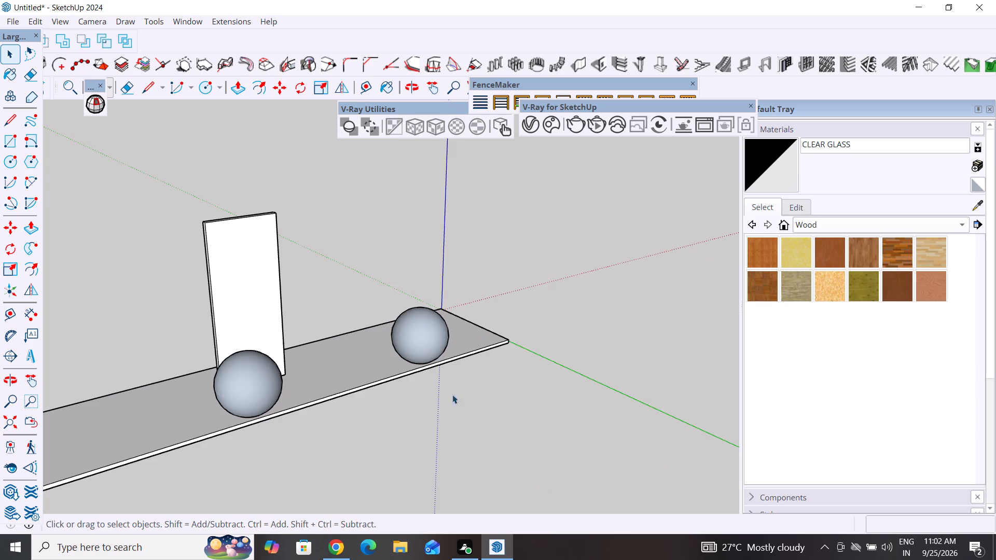
click(423, 337)
key(Delete)
Open the next panel along the base for editing, make its front face and edges a group, and exit the panel.
middle_drag(236, 442, 464, 456)
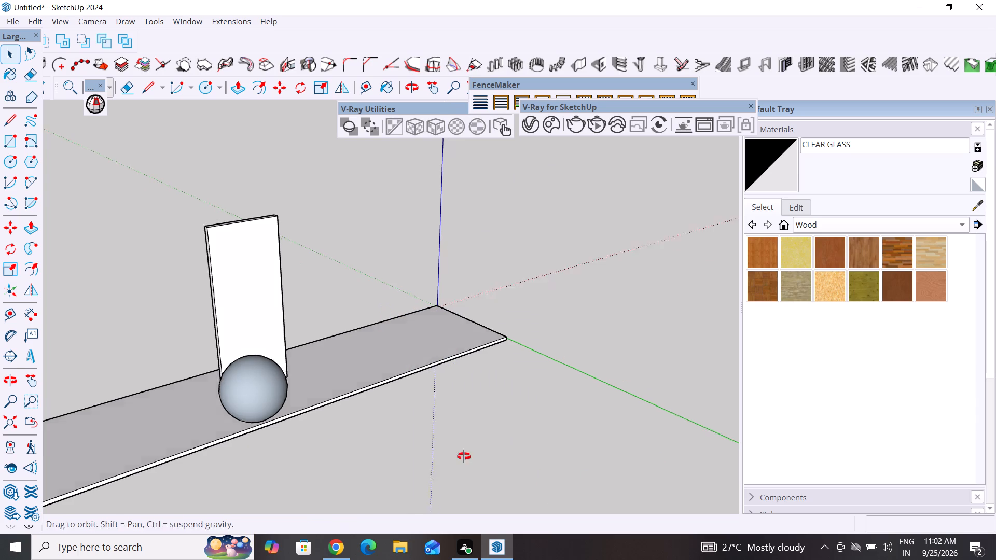
middle_drag(464, 456, 756, 375)
middle_drag(524, 408, 603, 428)
triple_click(532, 245)
double_click(531, 245)
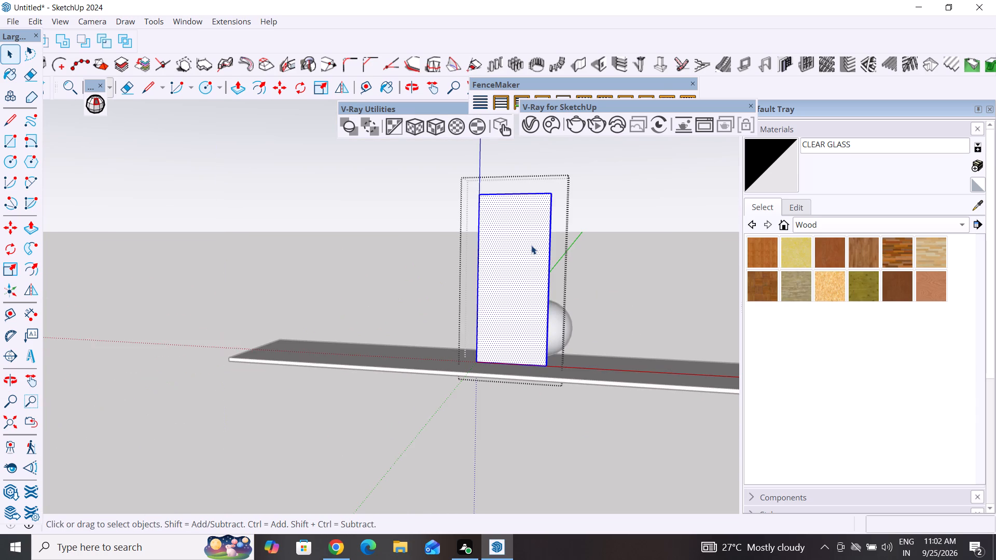
right_click(531, 245)
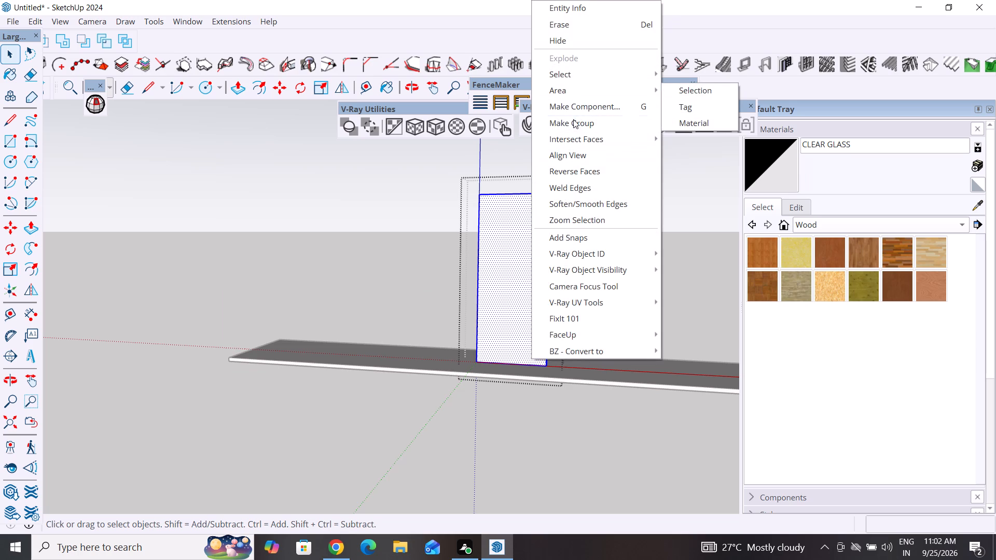
click(574, 121)
middle_drag(603, 299, 72, 368)
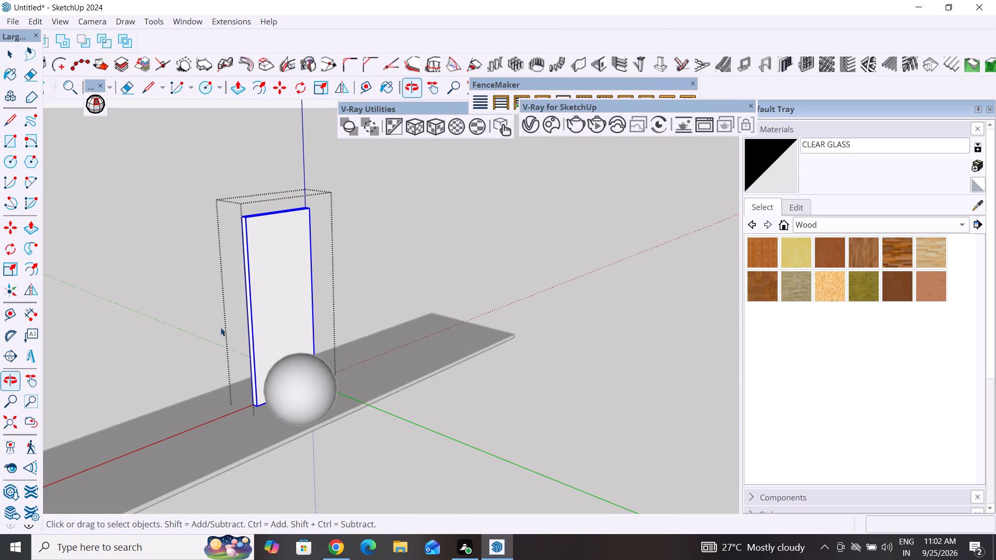
click(287, 283)
middle_drag(536, 424, 669, 444)
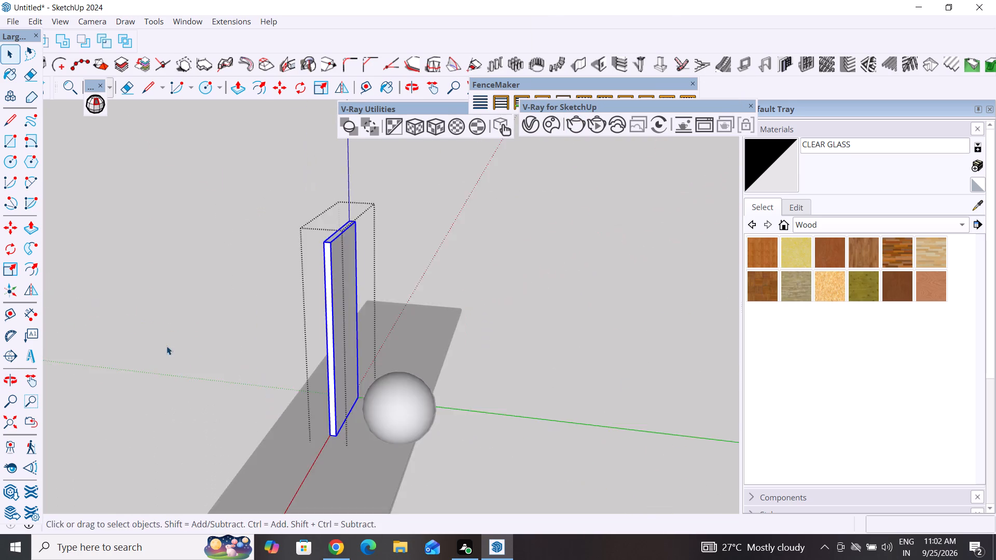
middle_drag(184, 356, 593, 383)
middle_drag(314, 394, 451, 410)
click(595, 232)
Select that panel and apply the CLEAR GLASS material to the selection.
click(510, 232)
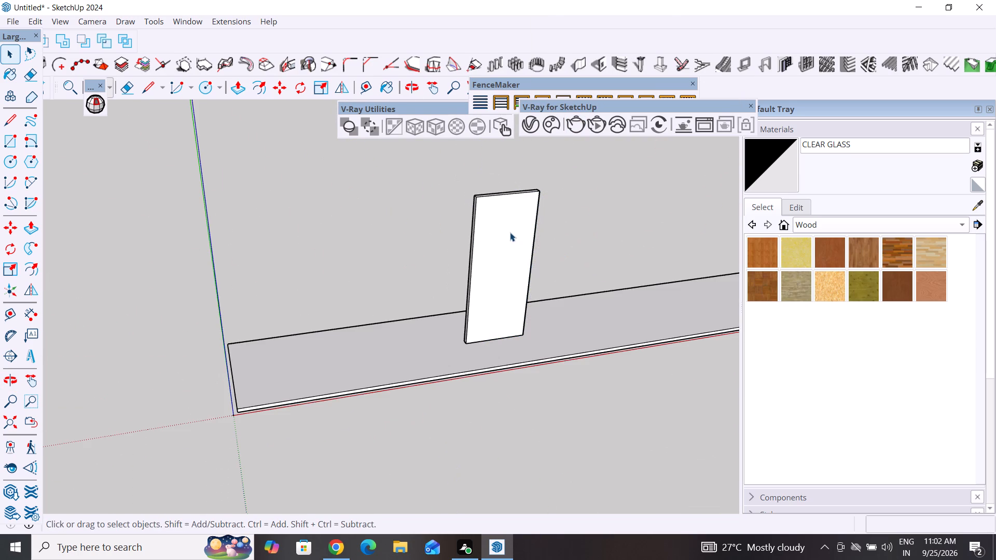
click(533, 126)
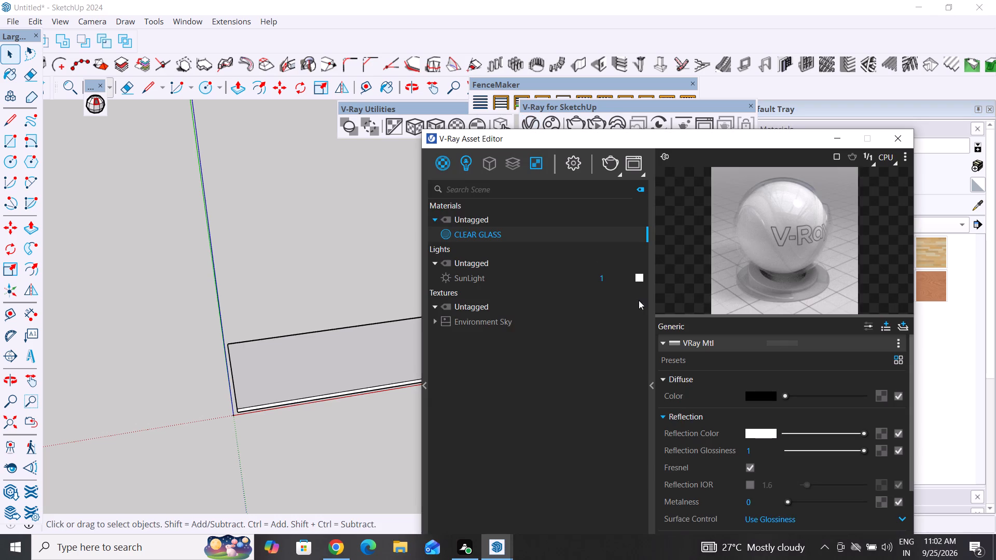
drag(670, 137, 670, 48)
right_click(571, 145)
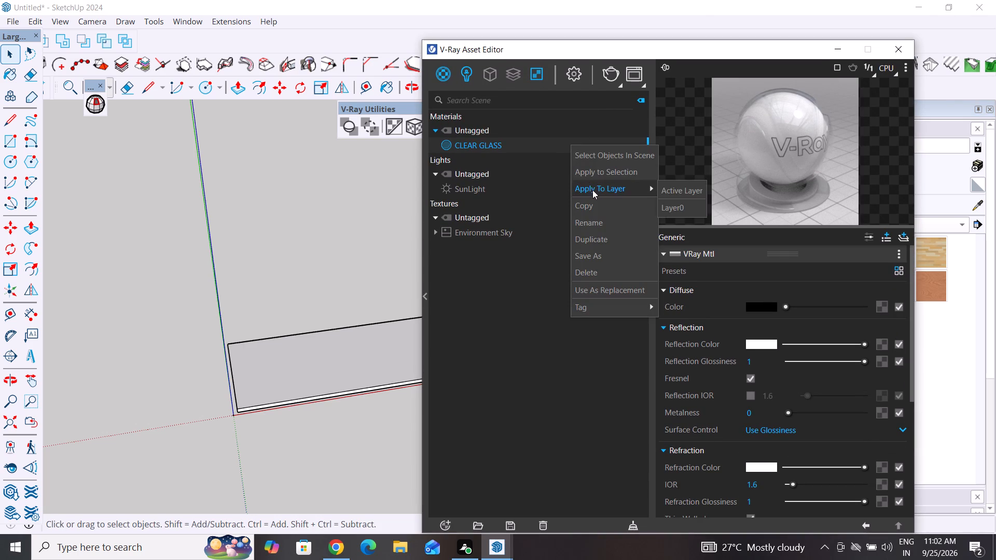
click(607, 174)
click(379, 255)
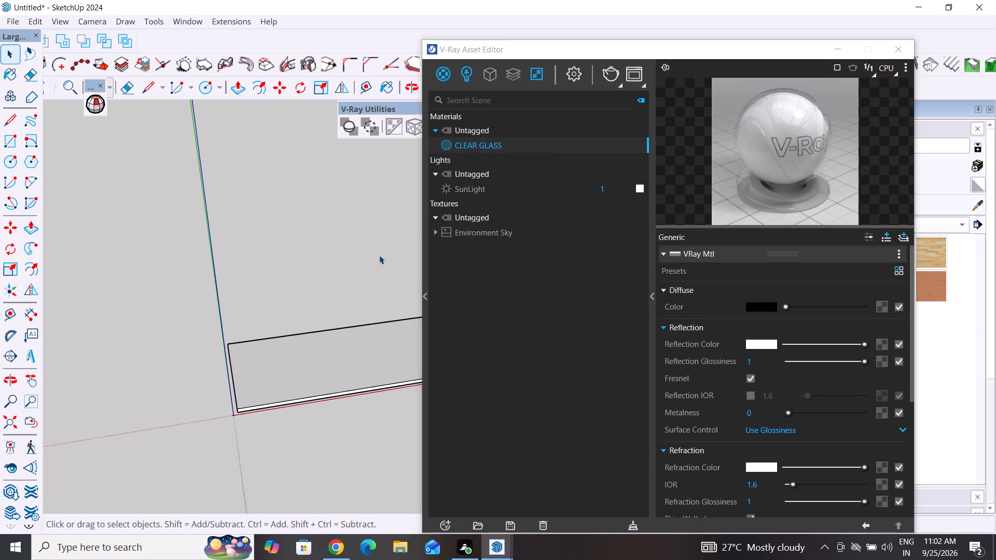
Start a new test render and examine the glass panel and sphere in the frame buffer.
click(611, 68)
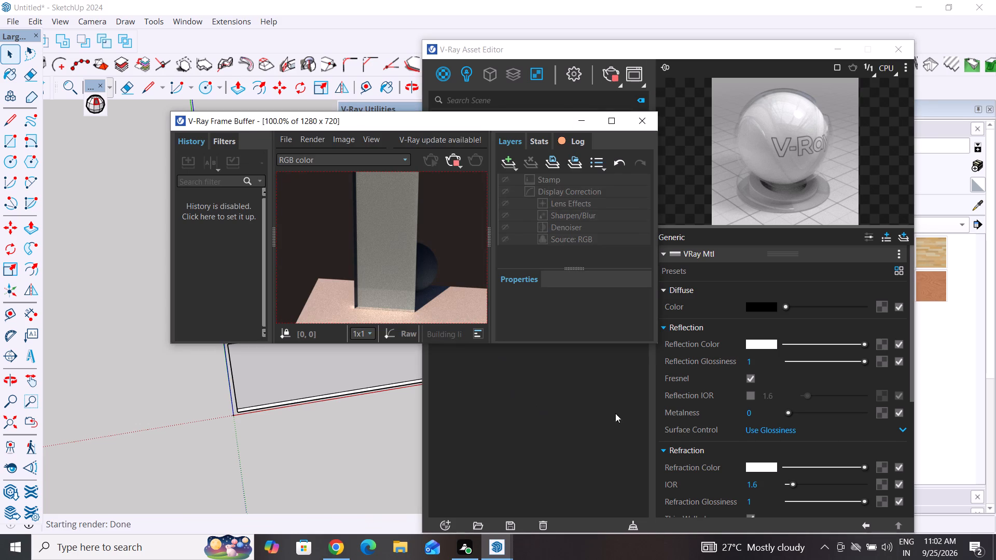
scroll(796, 413, up, 3)
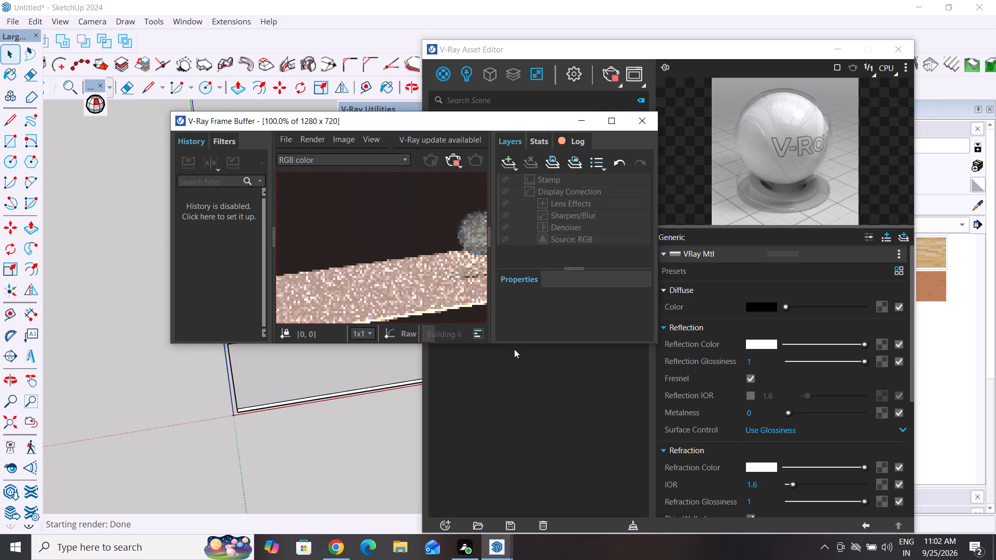
scroll(438, 292, down, 3)
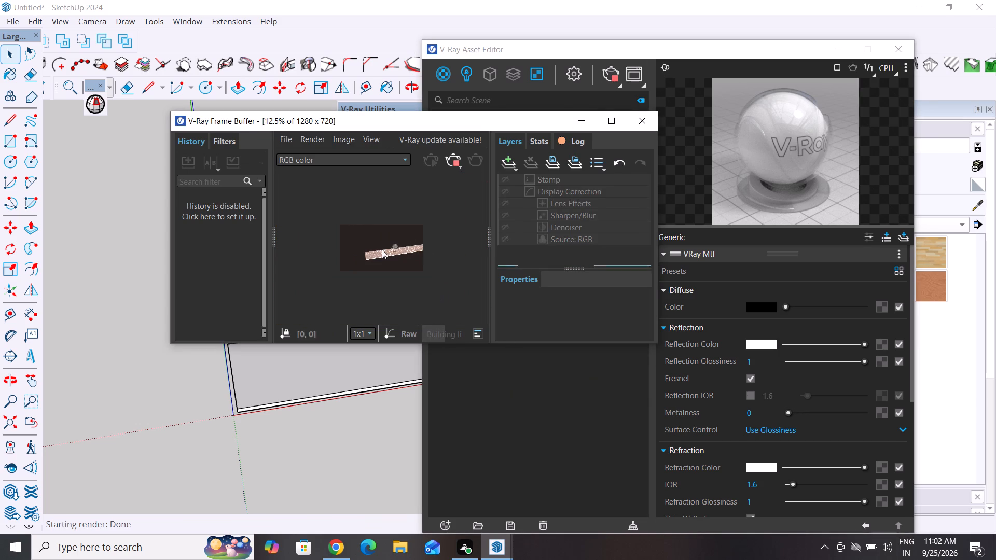
scroll(372, 247, up, 3)
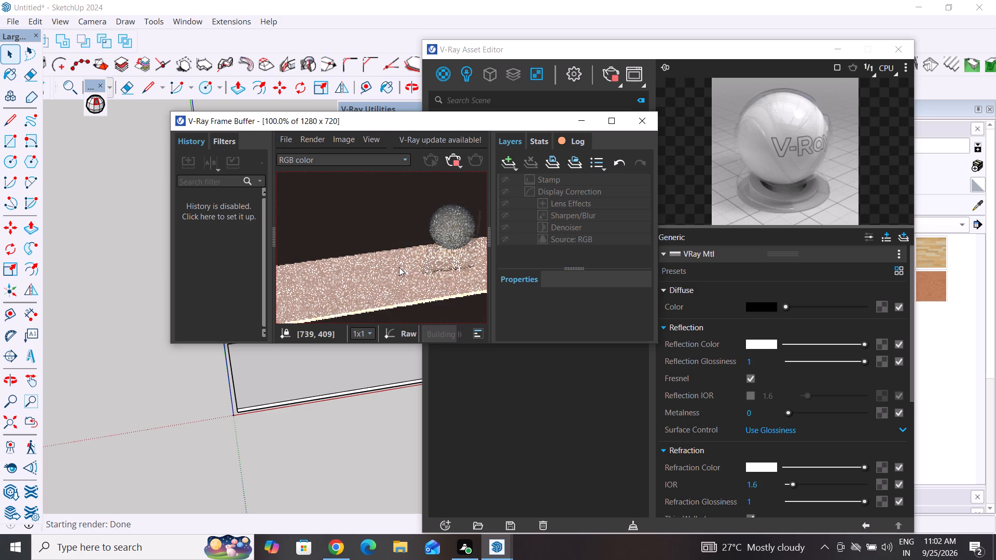
scroll(426, 286, down, 1)
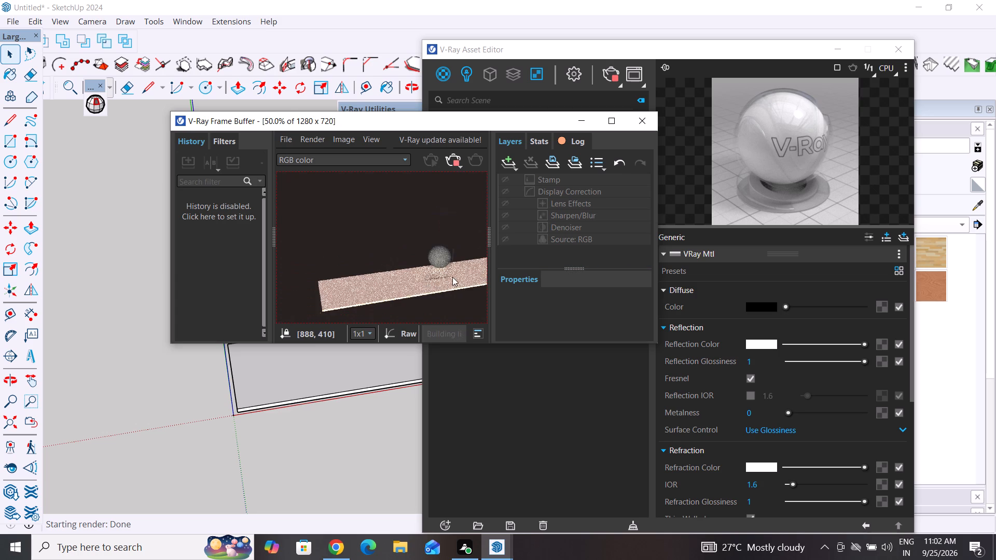
scroll(452, 277, up, 2)
scroll(451, 285, down, 1)
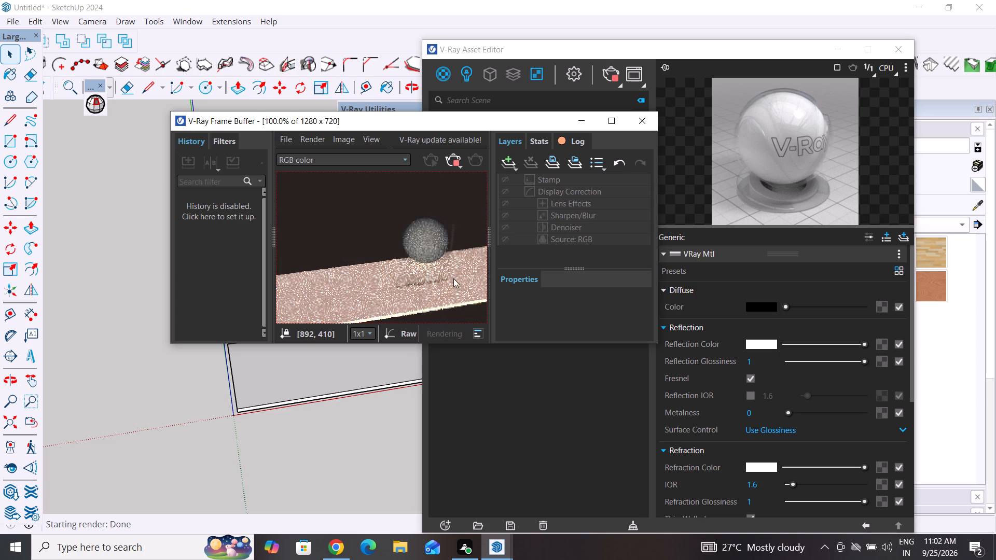
middle_drag(456, 252, 431, 233)
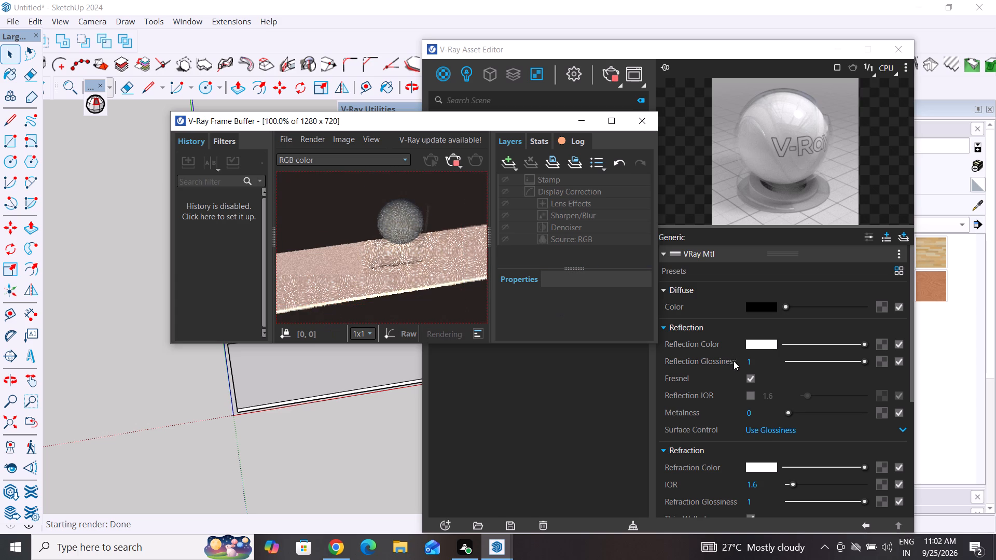
Disable Thin-Walled in CLEAR GLASS's Refraction settings.
scroll(735, 409, up, 3)
scroll(735, 409, down, 2)
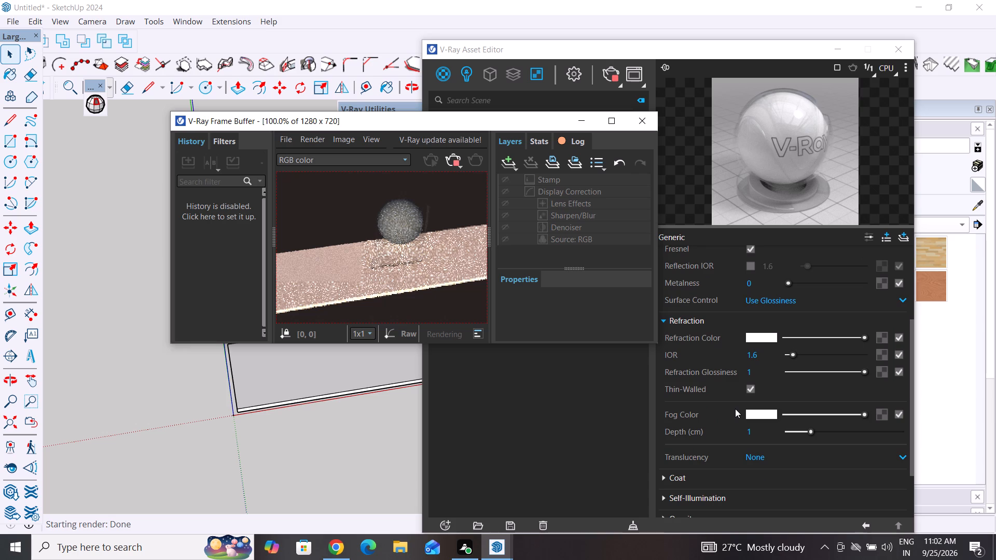
click(750, 392)
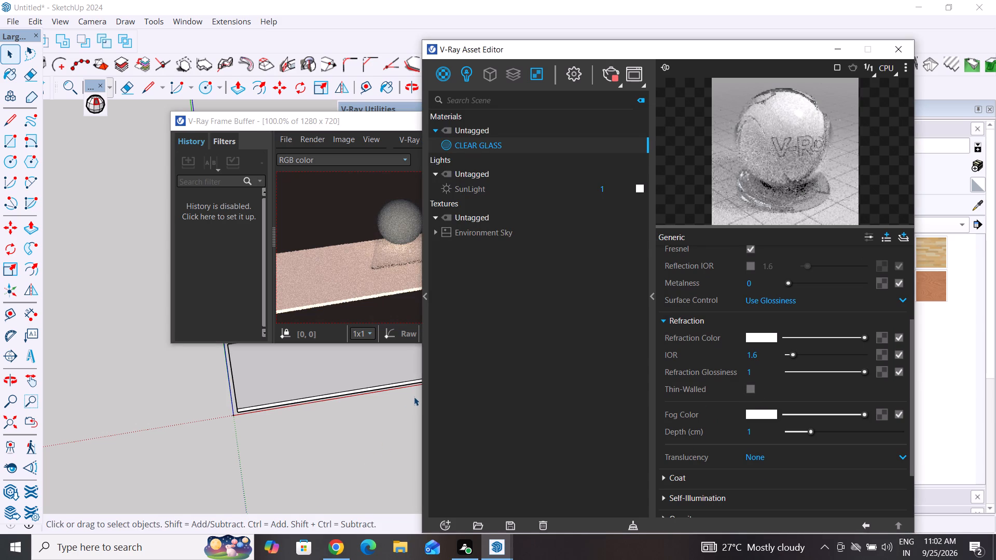
click(377, 416)
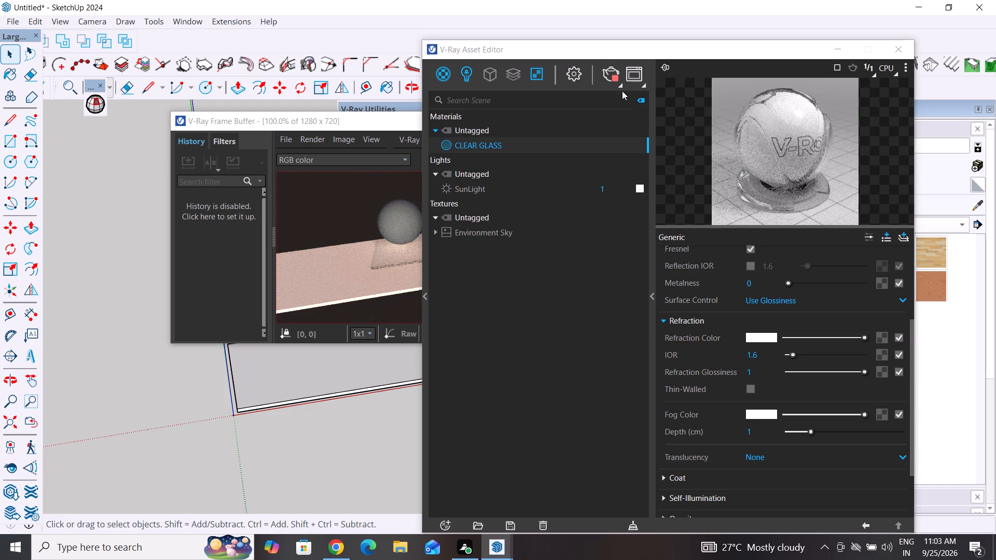
Reopen the frame buffer at full size, examine the running render around the glass panel and sphere, and close it.
click(636, 73)
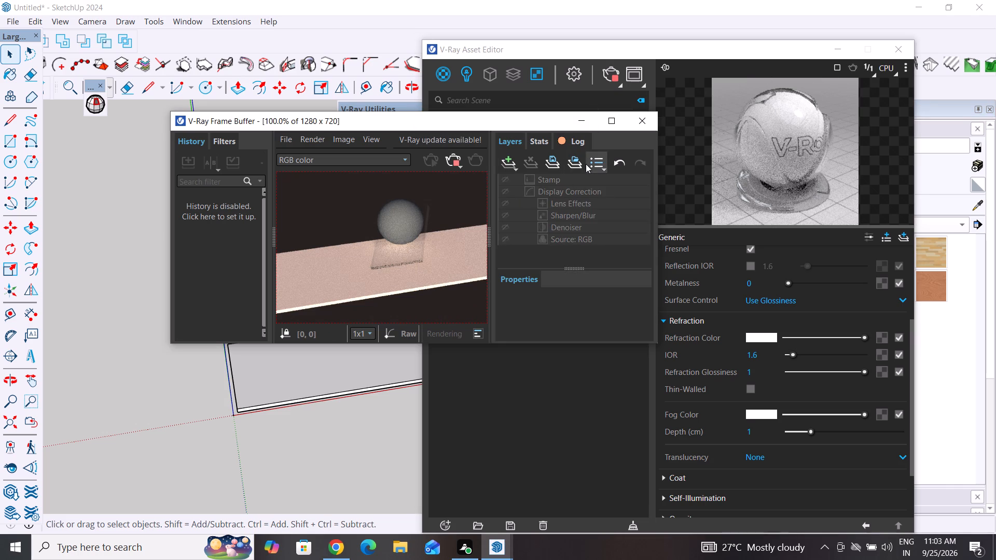
click(617, 114)
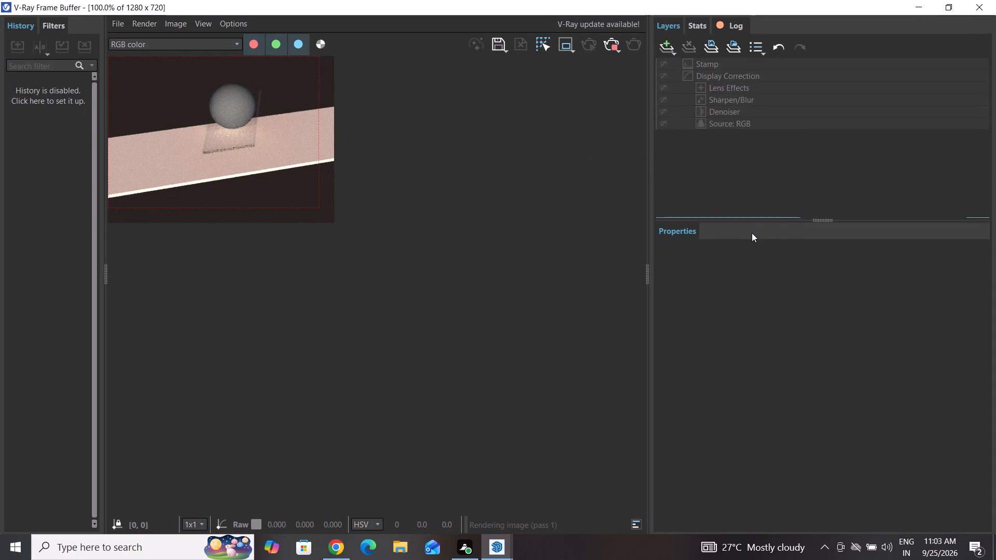
scroll(394, 307, up, 2)
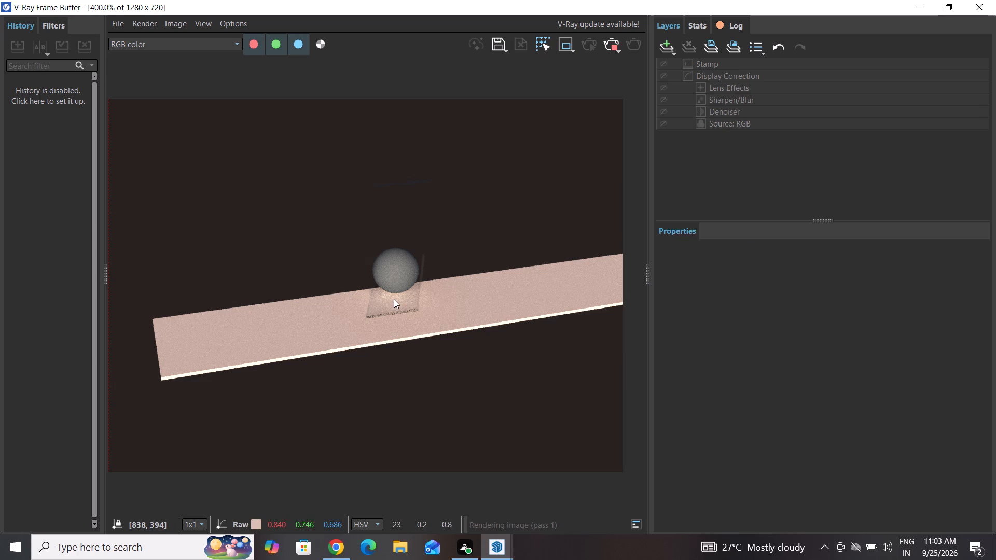
scroll(394, 299, up, 1)
scroll(394, 299, down, 3)
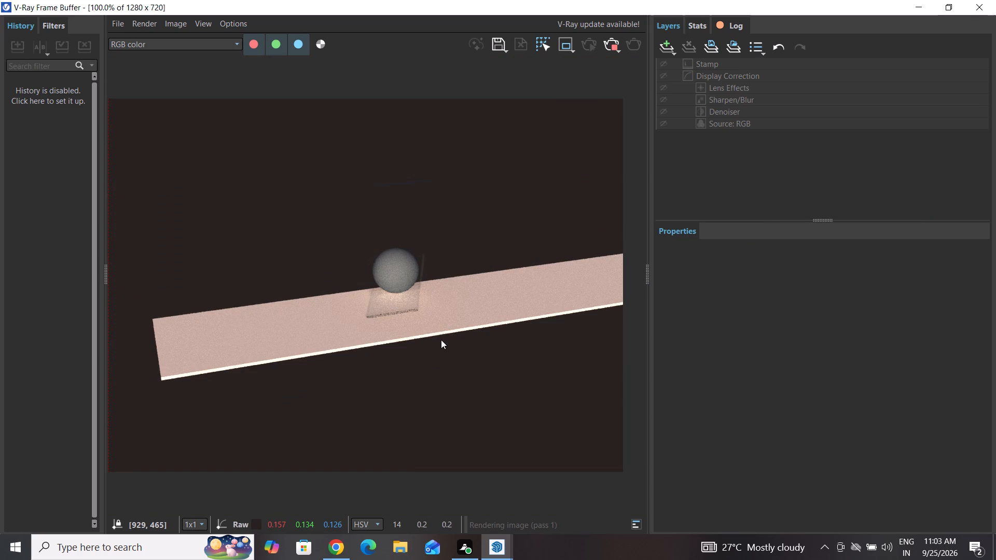
click(949, 8)
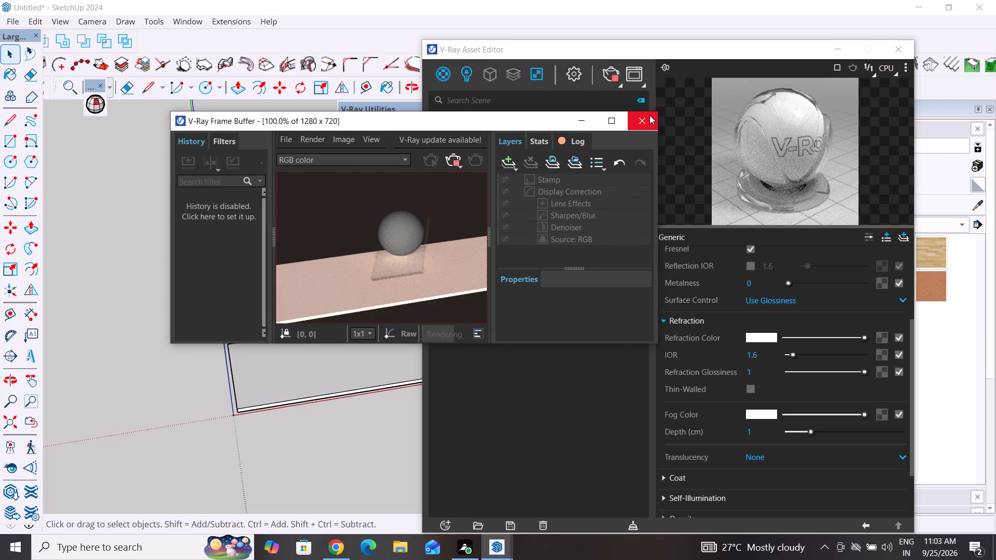
click(649, 115)
Close the V-Ray Asset Editor to clear the view around the glass panel and sphere.
scroll(343, 415, down, 7)
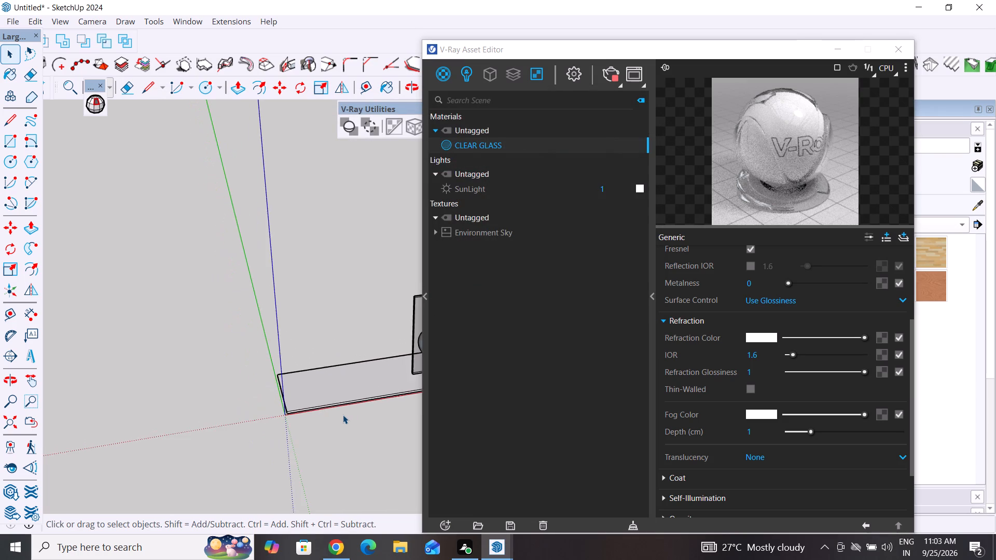
scroll(343, 415, down, 5)
scroll(411, 413, up, 13)
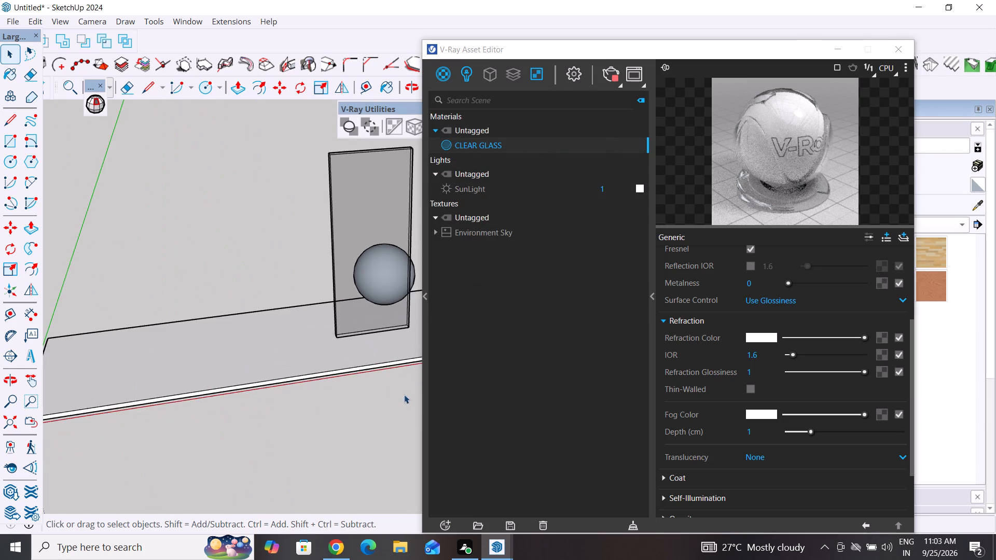
middle_drag(382, 393, 130, 337)
middle_drag(30, 352, 18, 354)
middle_drag(296, 381, 42, 398)
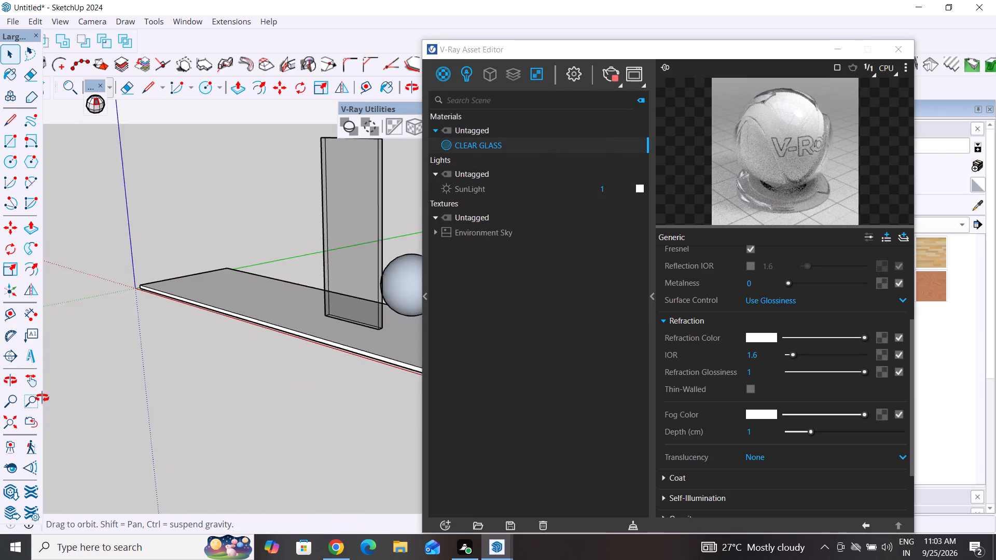
middle_drag(42, 398, 0, 411)
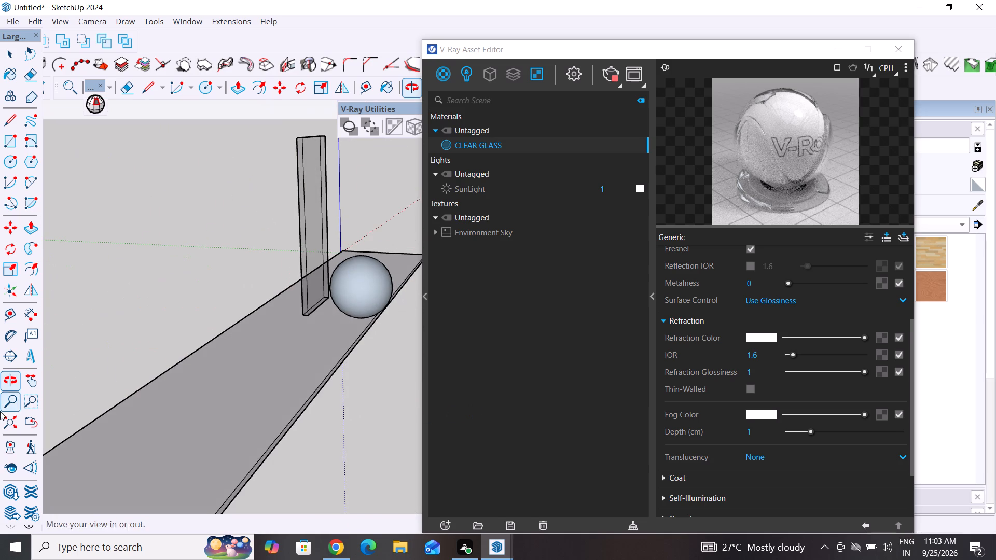
click(369, 295)
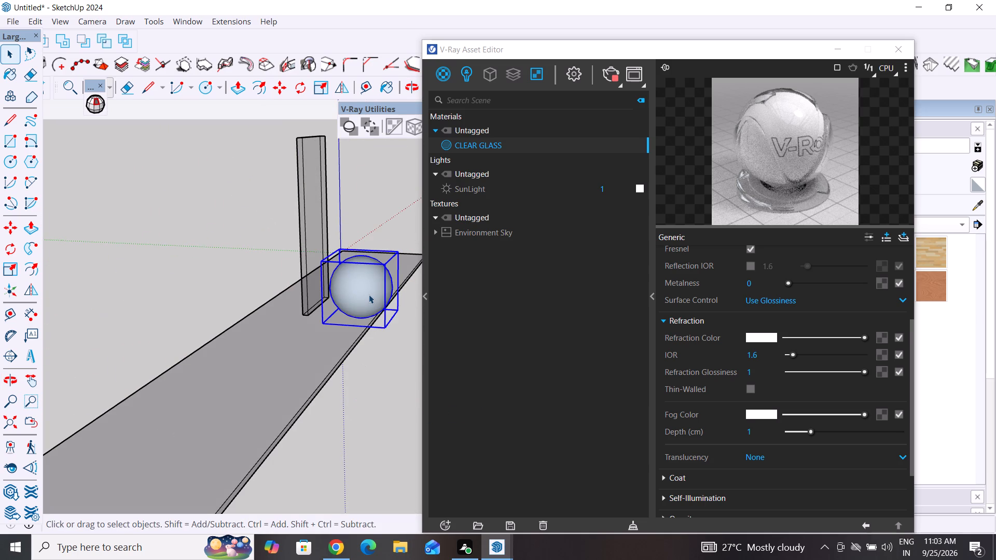
right_click(369, 286)
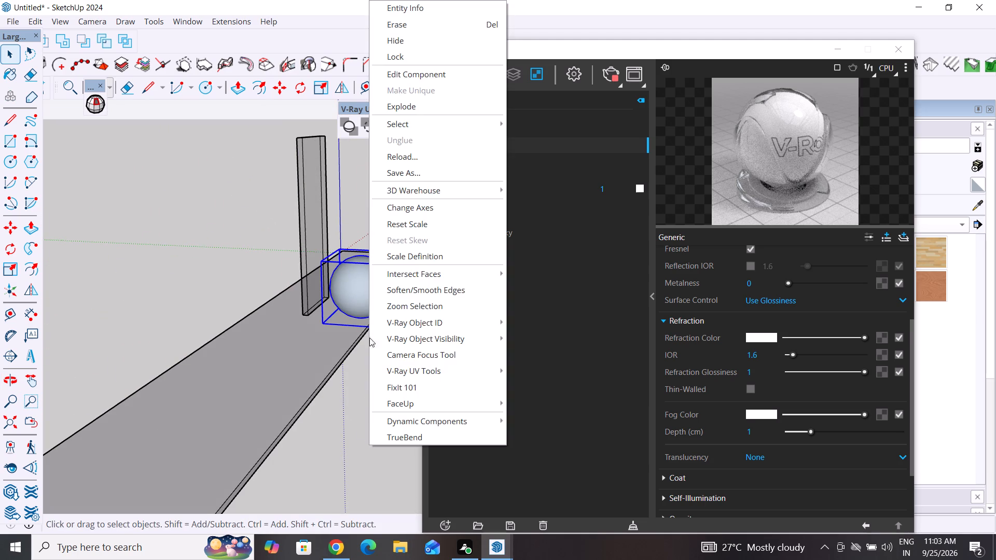
click(359, 428)
click(904, 48)
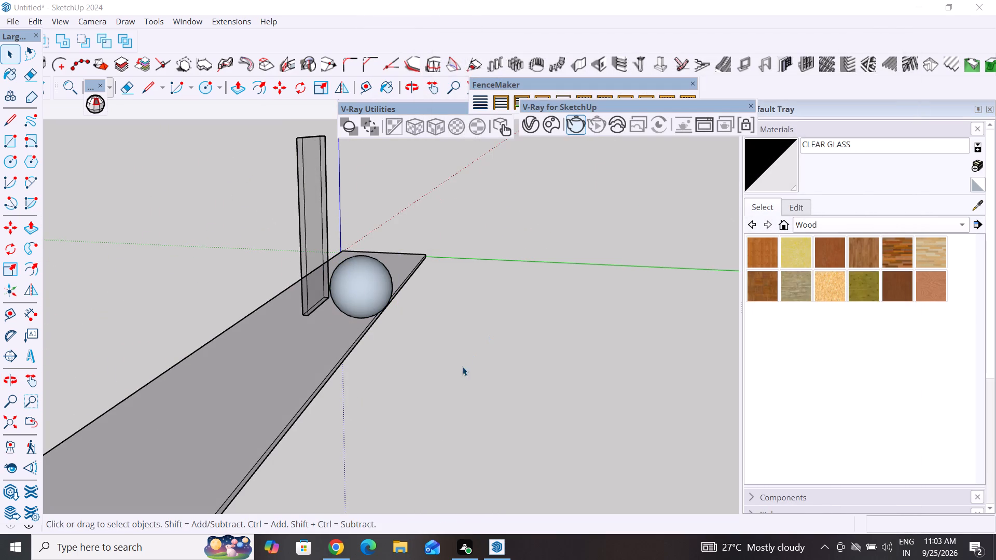
Paint the sphere beside the glass panel with 0137_Black from the Colors-Named material collection.
click(462, 367)
click(377, 297)
right_click(377, 297)
click(633, 321)
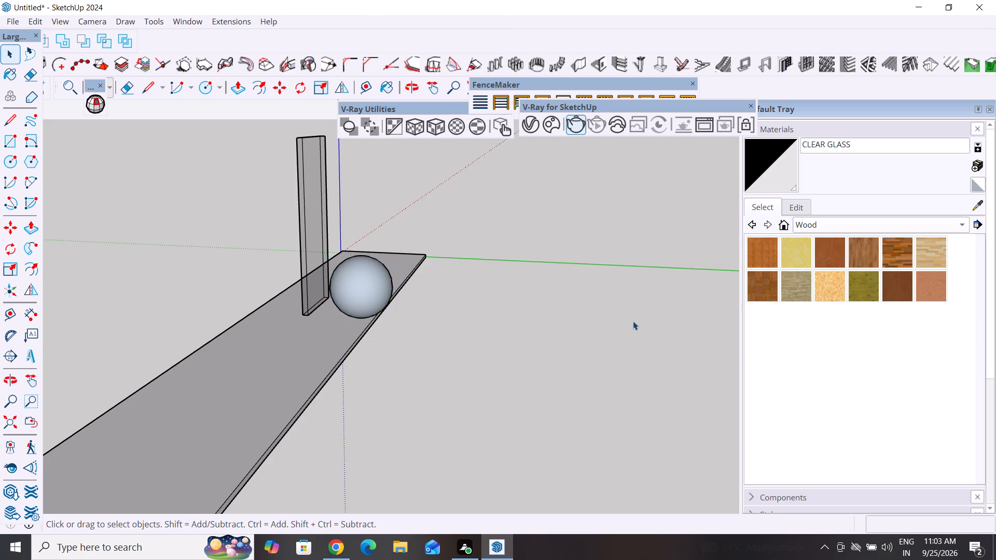
click(367, 295)
click(900, 228)
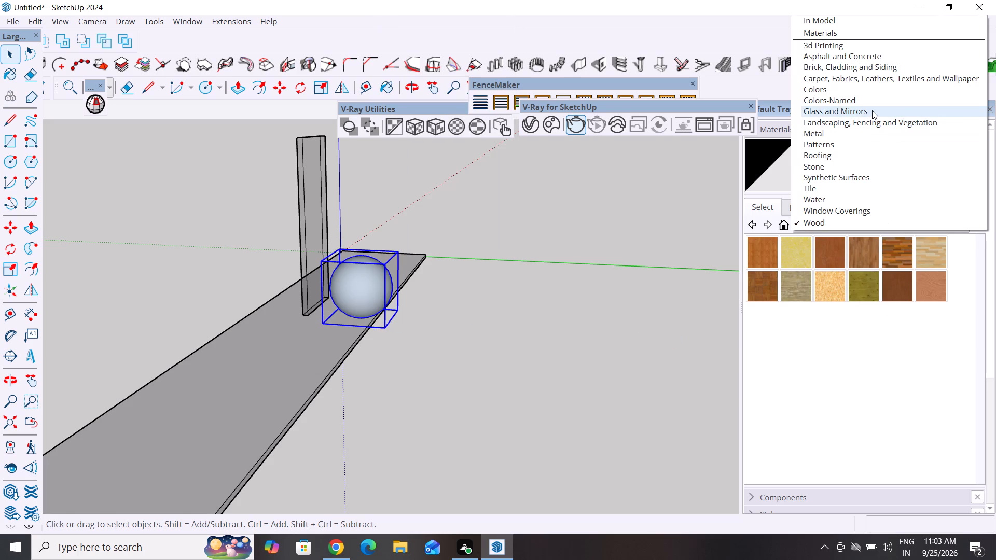
click(872, 105)
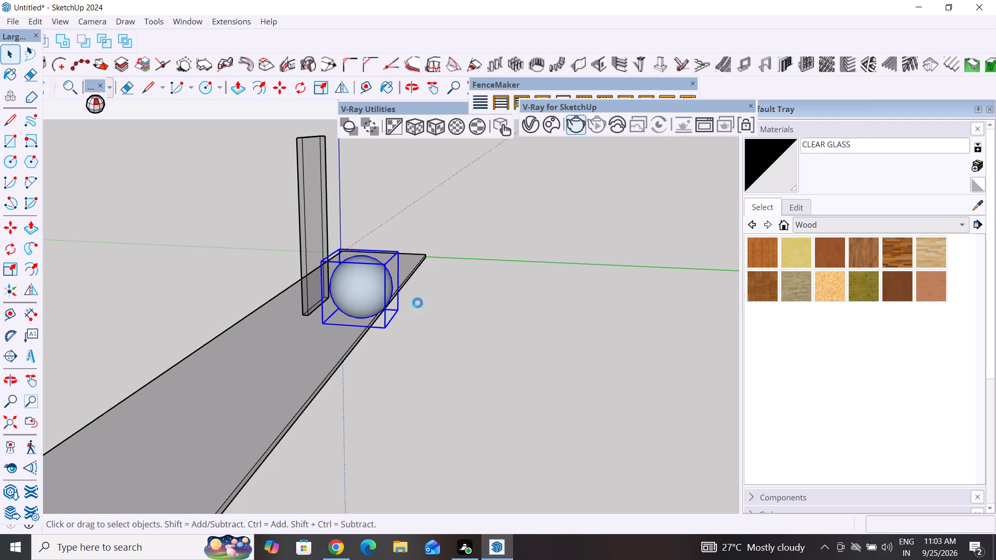
right_click(482, 309)
click(560, 251)
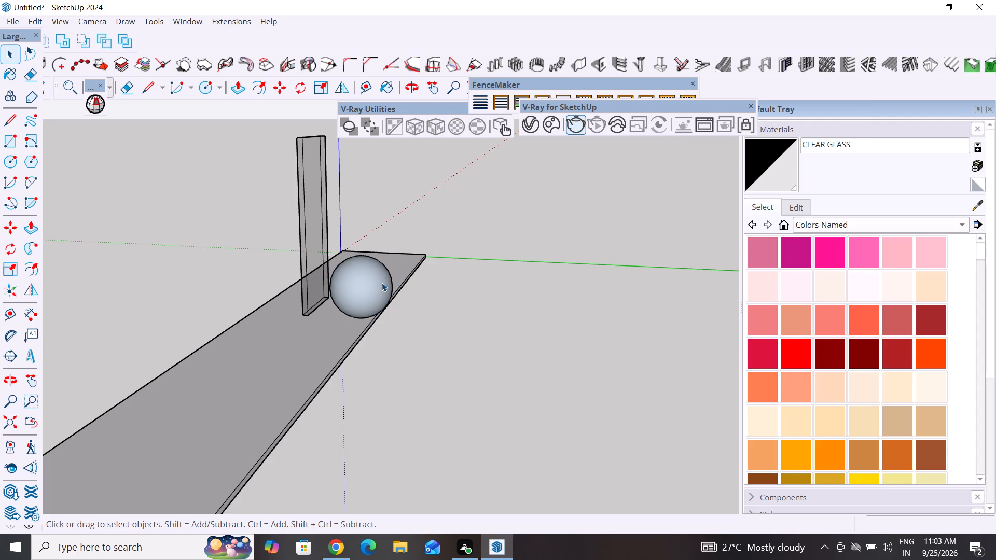
scroll(838, 390, down, 19)
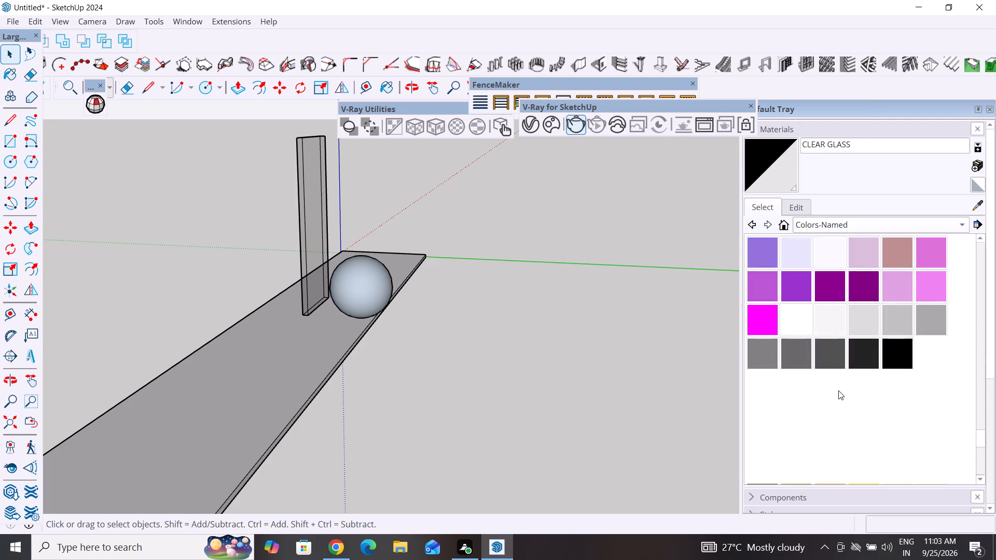
scroll(838, 390, down, 8)
click(908, 263)
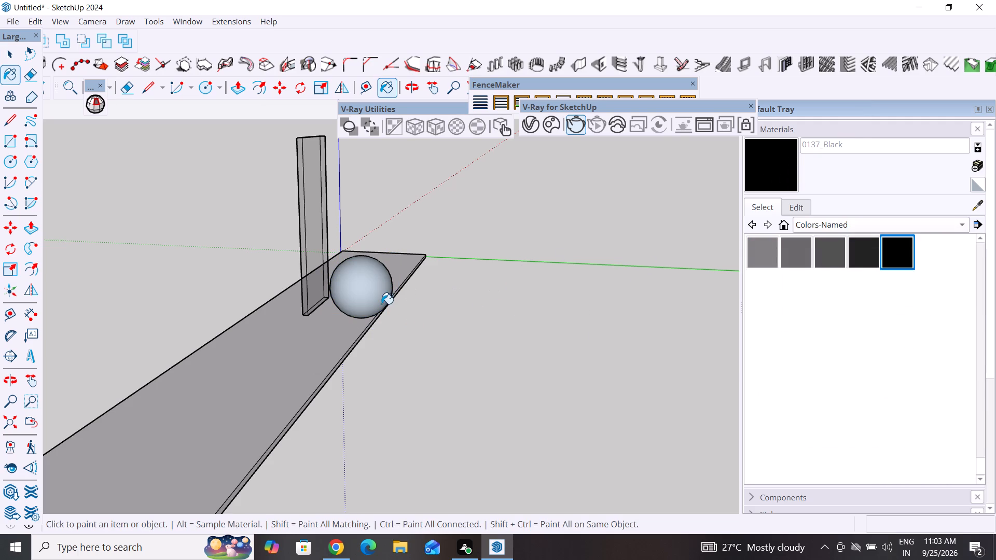
click(379, 304)
Examine how the glass panel and black sphere stand on the base slab from several angles.
middle_drag(446, 371, 751, 405)
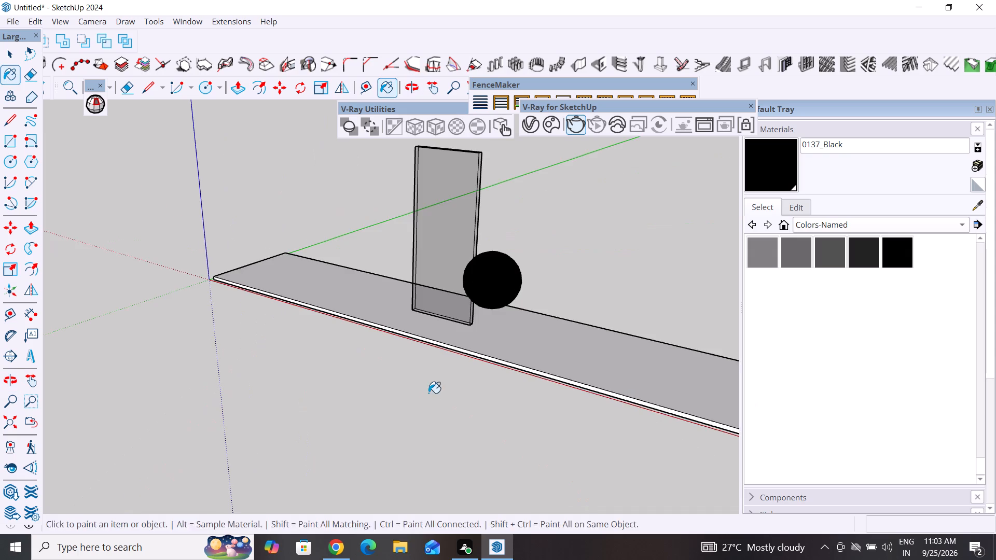
middle_drag(428, 394, 632, 373)
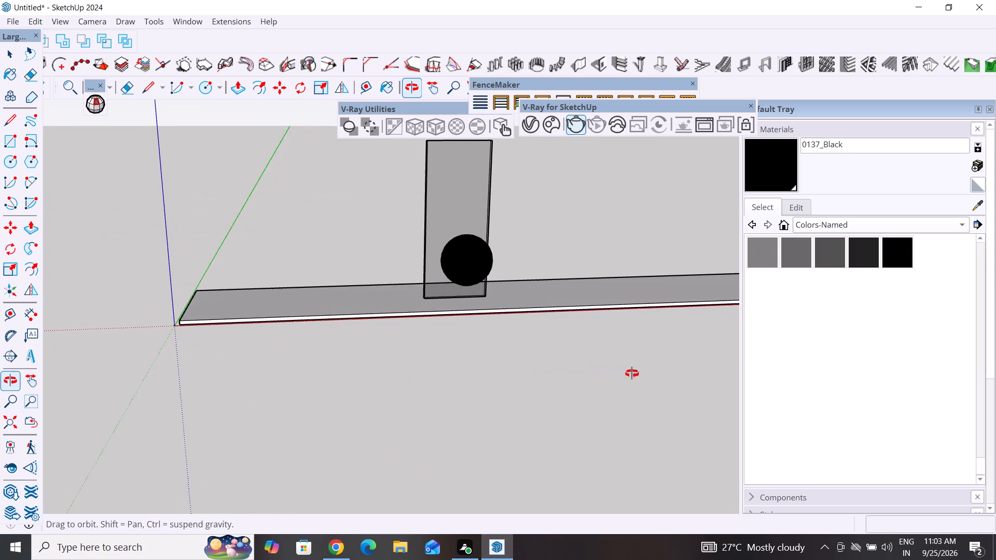
middle_drag(632, 373, 528, 391)
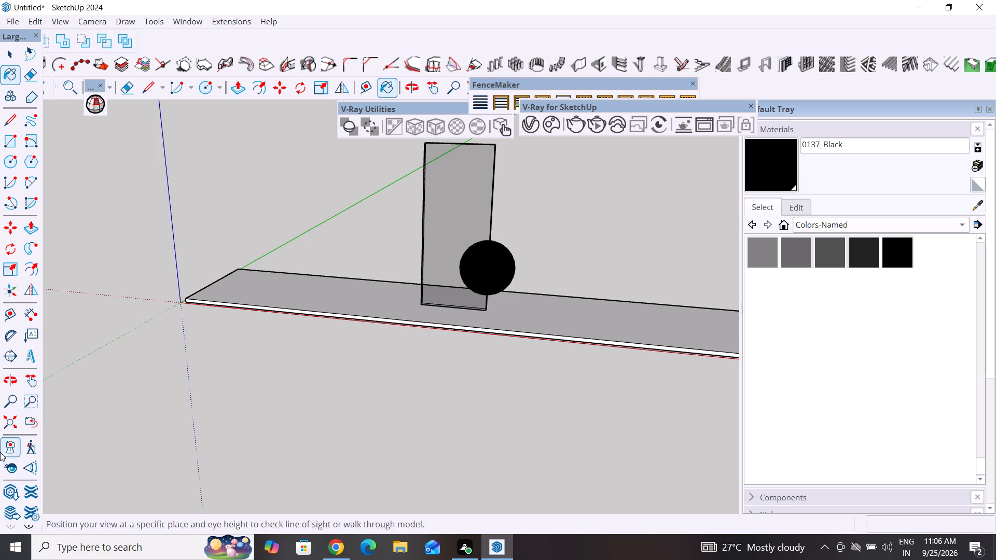
scroll(406, 301, down, 1)
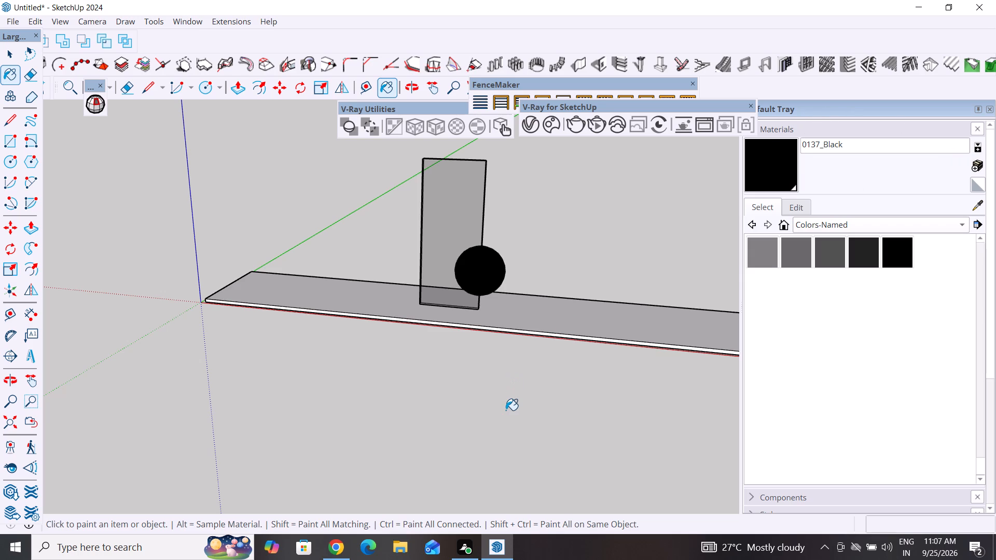
click(12, 49)
scroll(188, 412, down, 5)
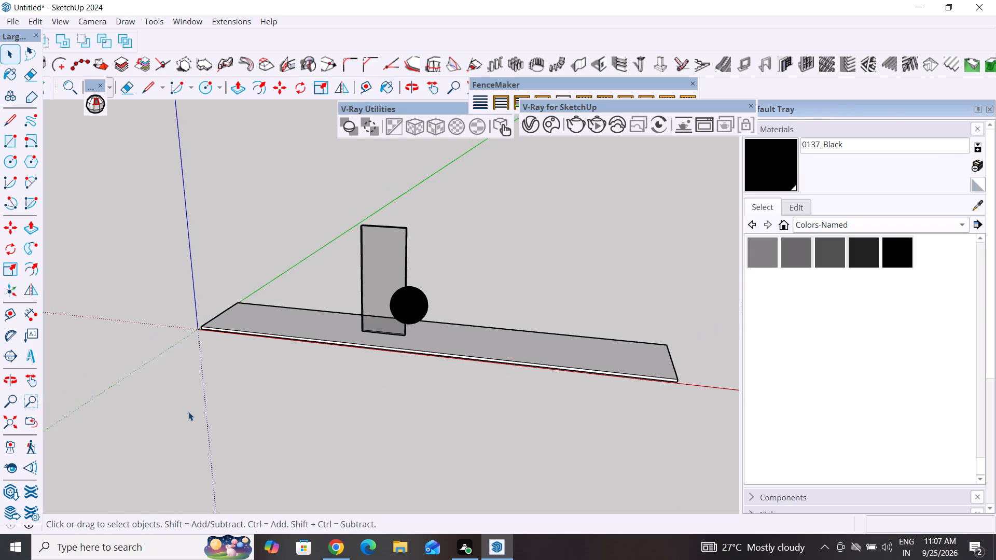
middle_drag(188, 412, 345, 474)
middle_drag(393, 401, 265, 520)
middle_drag(464, 303, 268, 328)
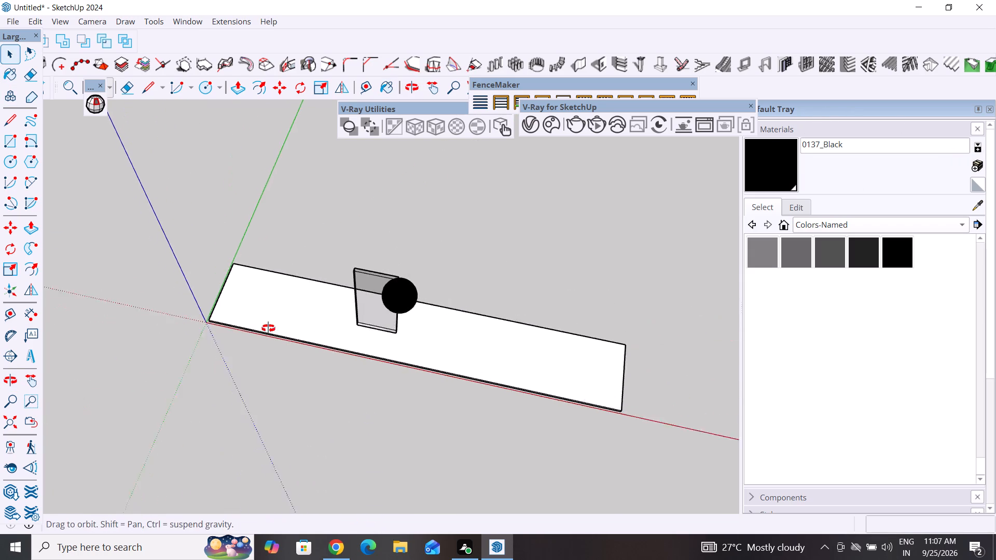
middle_drag(268, 328, 0, 218)
middle_drag(233, 352, 34, 218)
scroll(221, 343, up, 1)
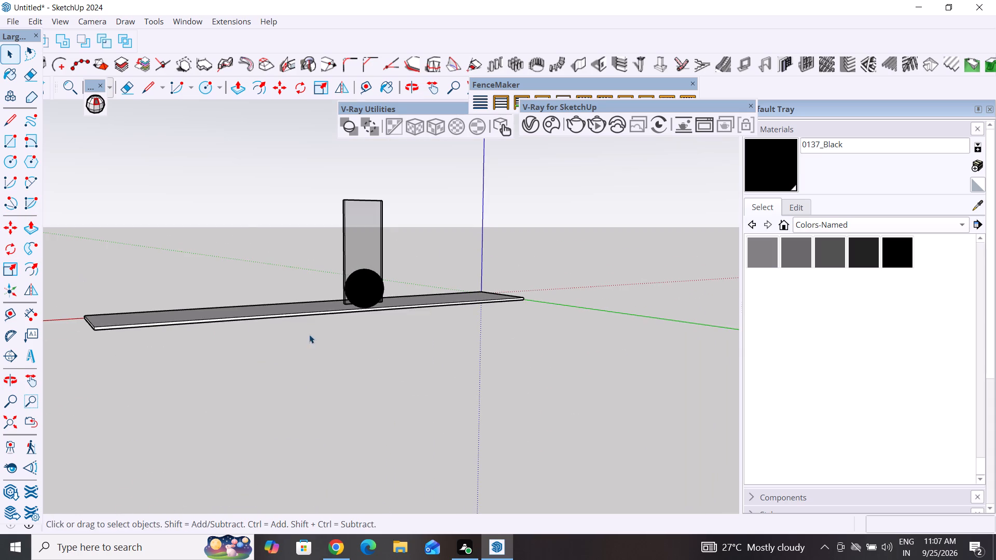
scroll(410, 306, up, 3)
middle_drag(379, 335, 237, 351)
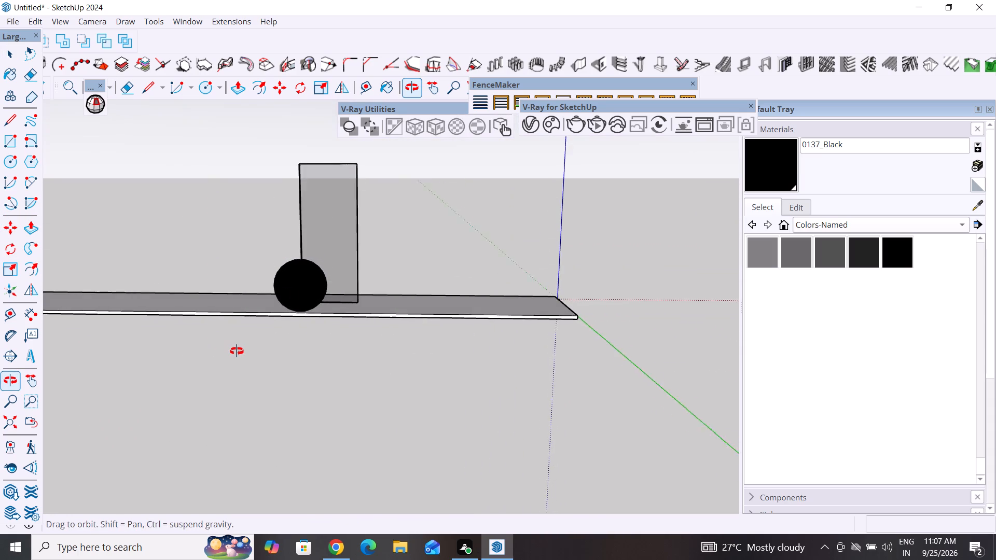
middle_drag(237, 351, 236, 328)
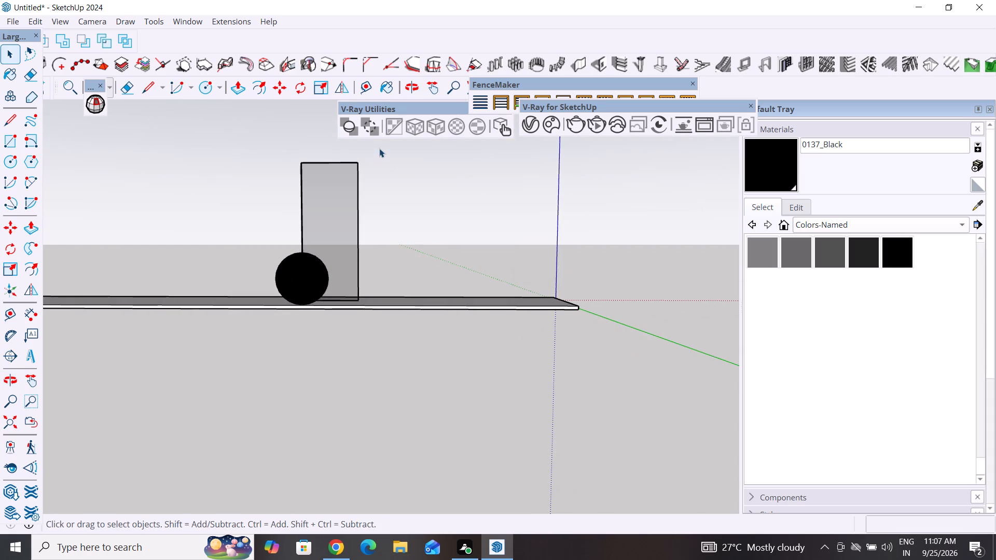
drag(379, 148, 239, 286)
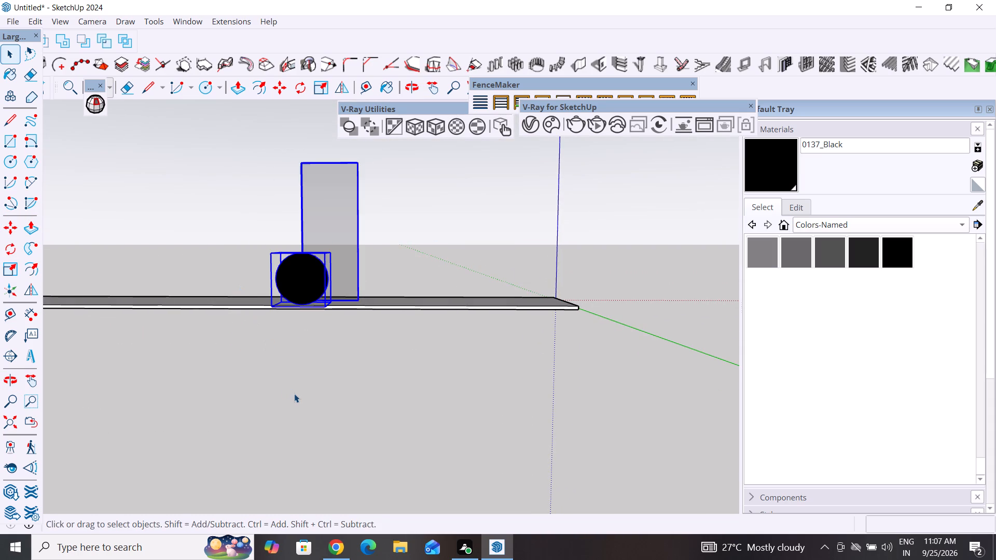
click(294, 394)
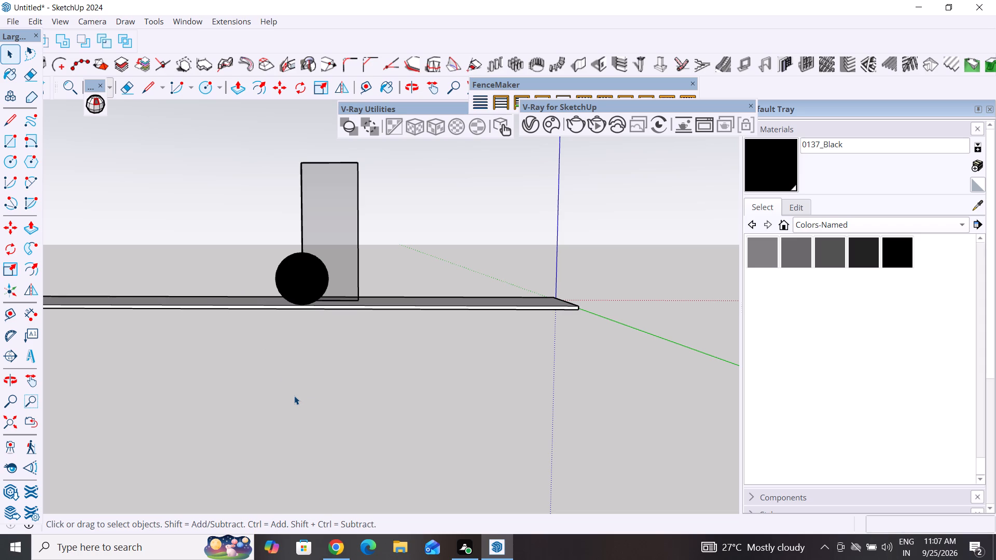
middle_drag(286, 401, 464, 464)
middle_drag(319, 428, 645, 468)
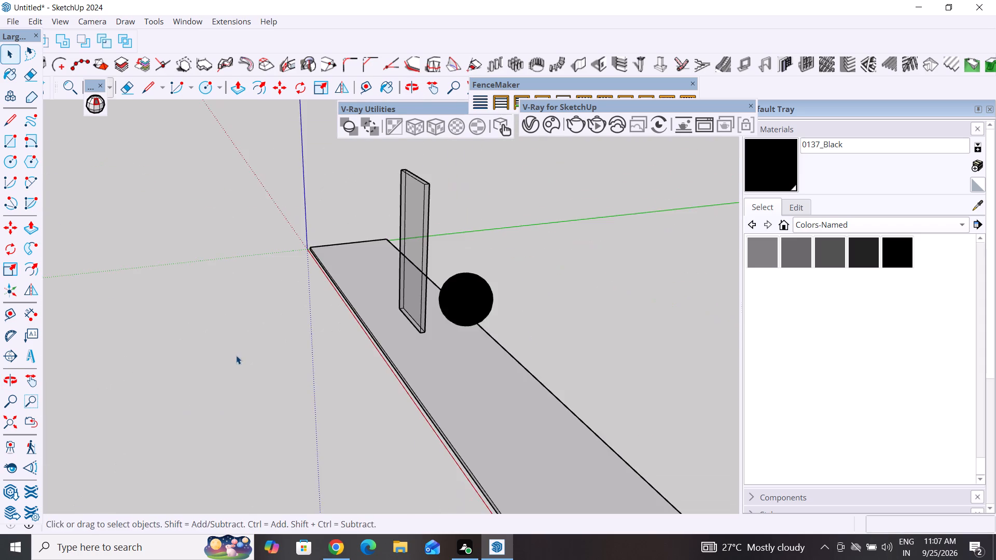
middle_drag(240, 357, 570, 388)
scroll(285, 351, down, 9)
middle_drag(418, 368, 419, 333)
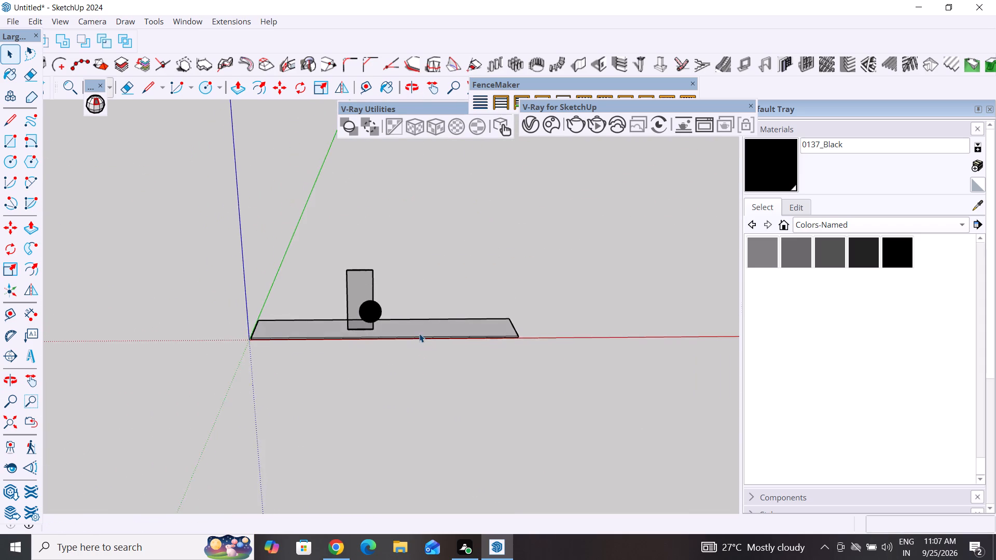
Copy the black sphere about 767' 7" along the base slab, away from the glass panel.
scroll(365, 323, up, 5)
middle_drag(448, 334, 217, 381)
scroll(449, 333, up, 5)
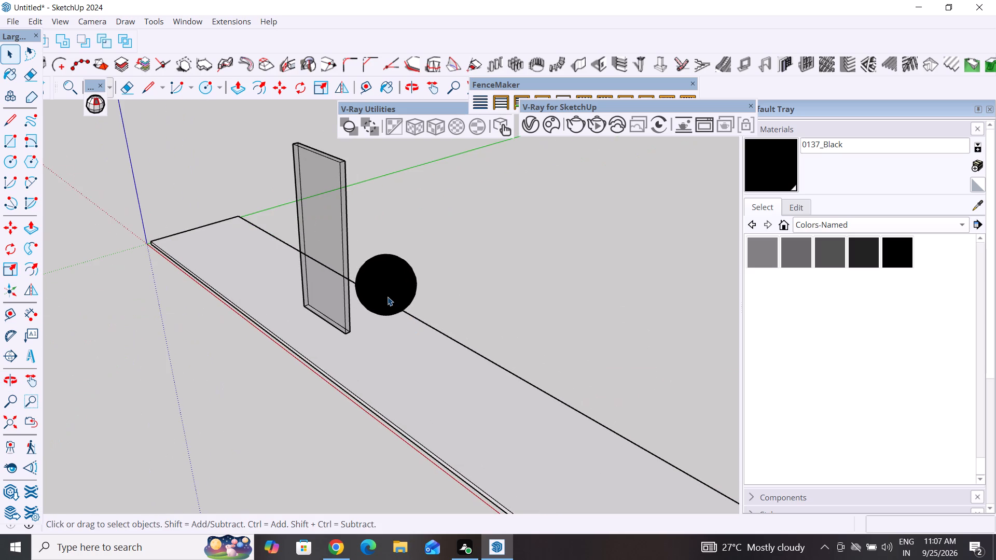
click(388, 296)
key(m)
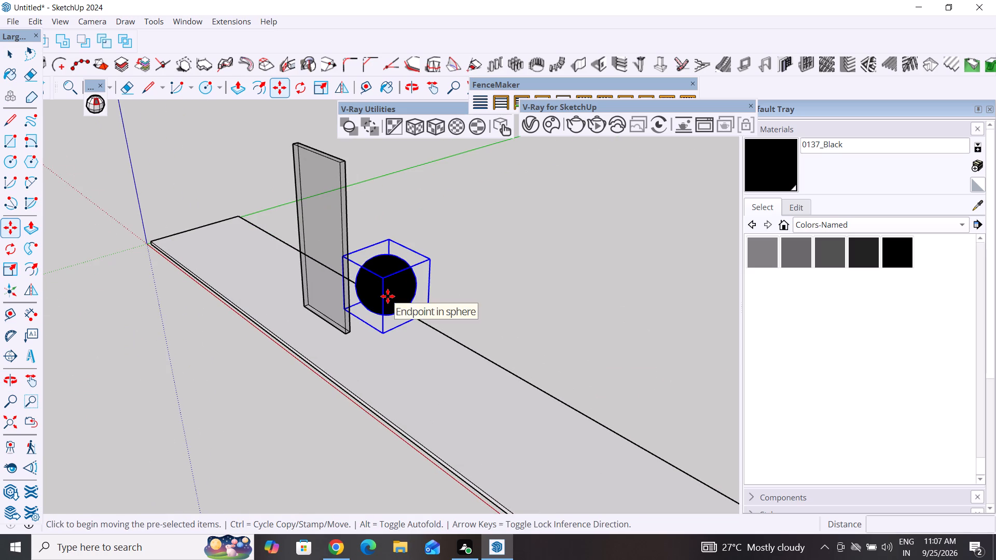
click(410, 327)
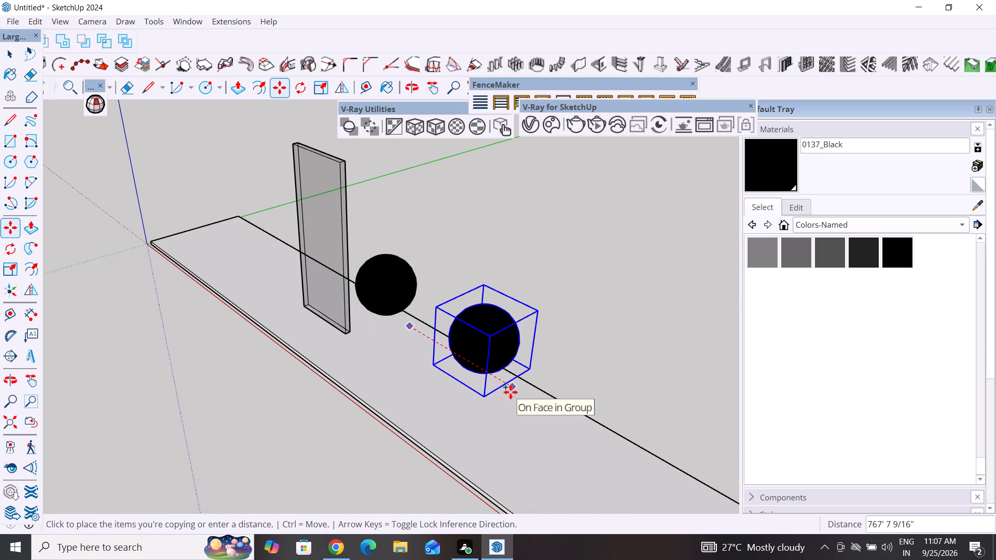
click(510, 392)
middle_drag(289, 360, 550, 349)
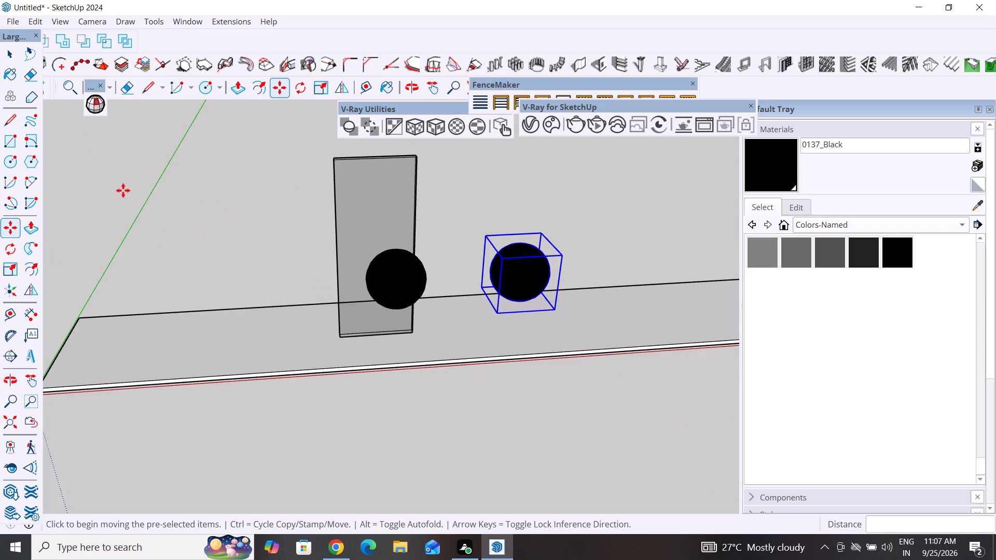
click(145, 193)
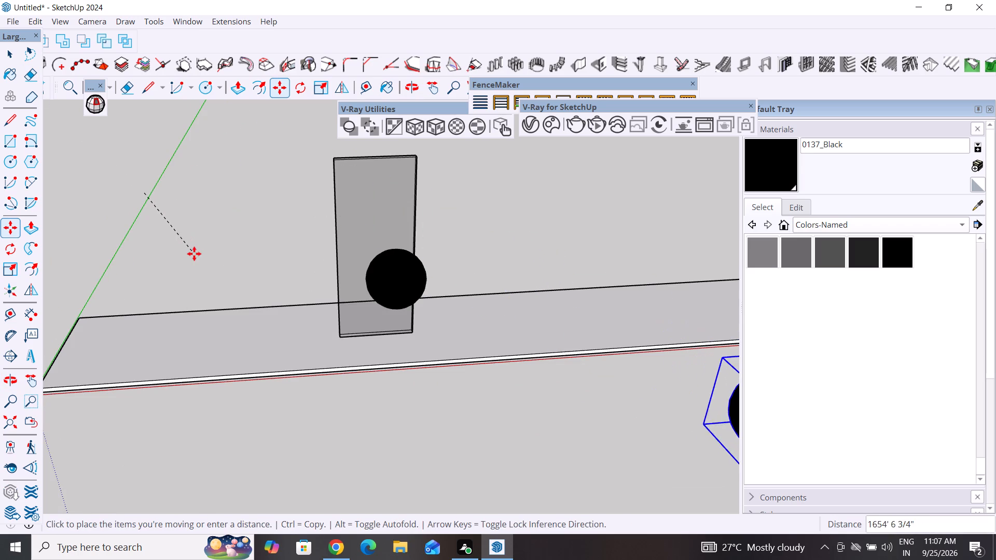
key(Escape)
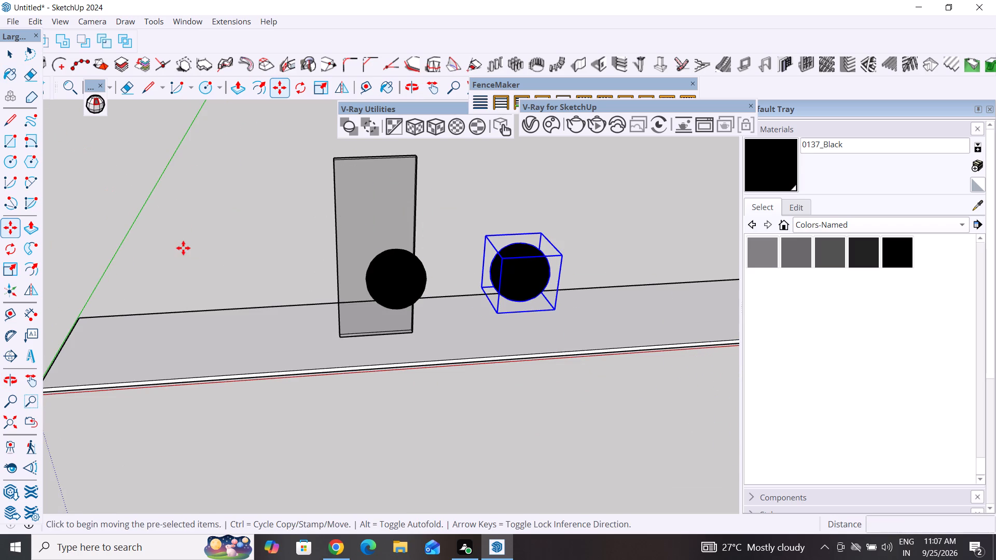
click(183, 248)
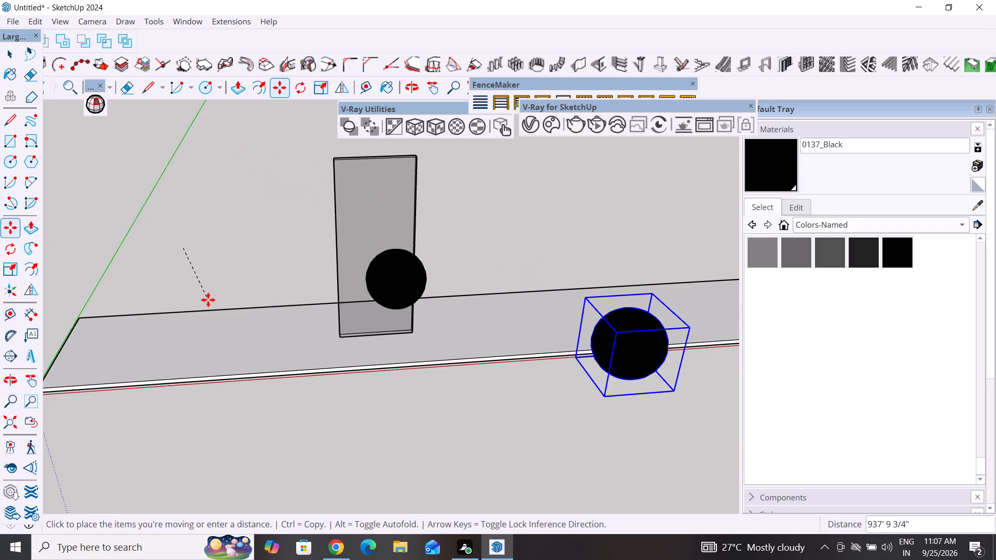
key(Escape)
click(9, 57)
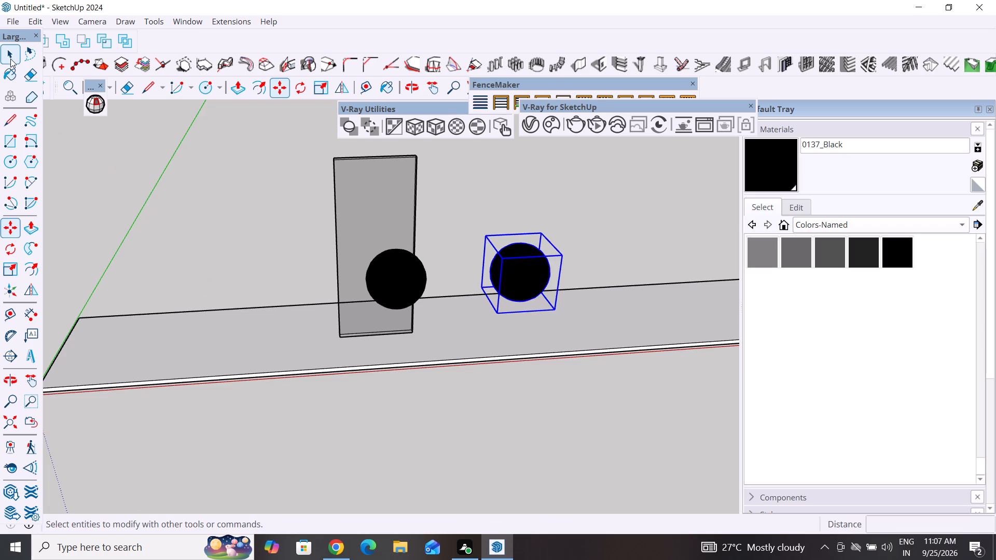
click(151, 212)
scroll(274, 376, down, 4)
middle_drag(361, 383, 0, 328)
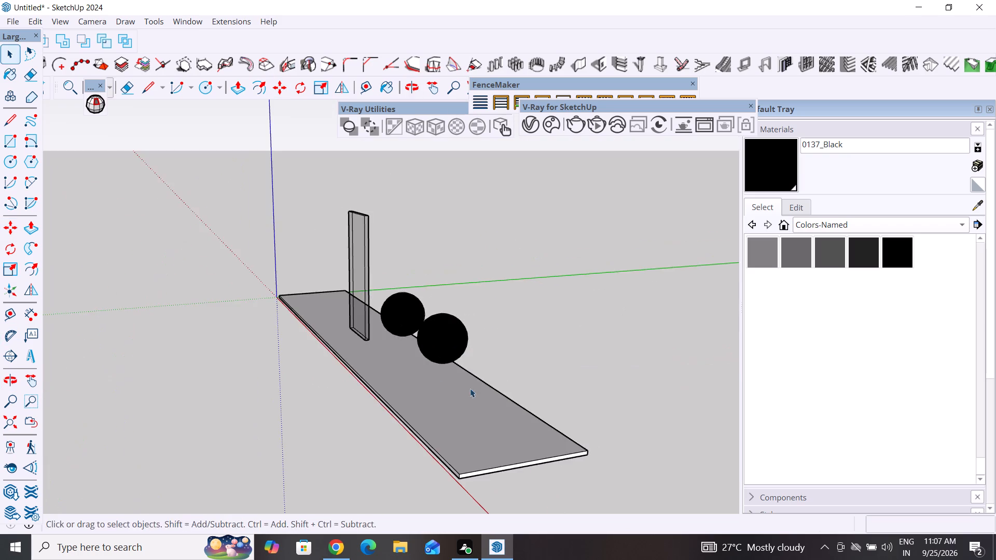
Move the copied black sphere about 295' 6" along the base slab toward the original sphere.
middle_drag(438, 381, 81, 309)
scroll(272, 320, up, 3)
middle_drag(335, 354, 308, 430)
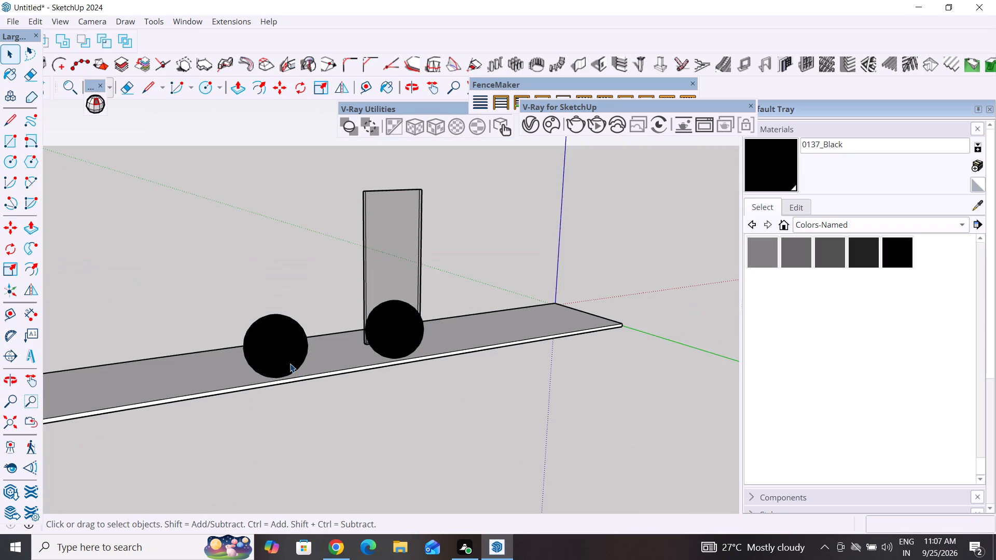
click(287, 359)
key(m)
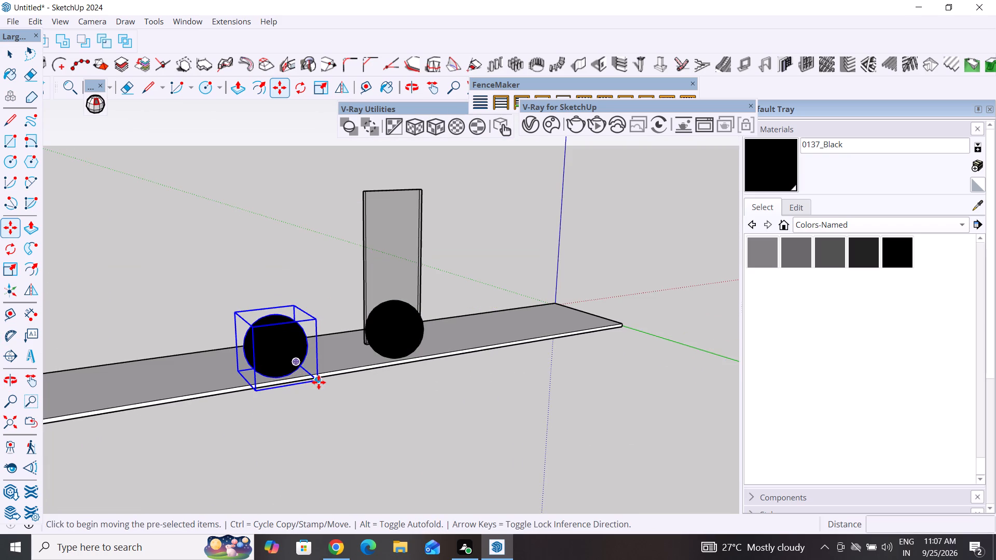
click(319, 382)
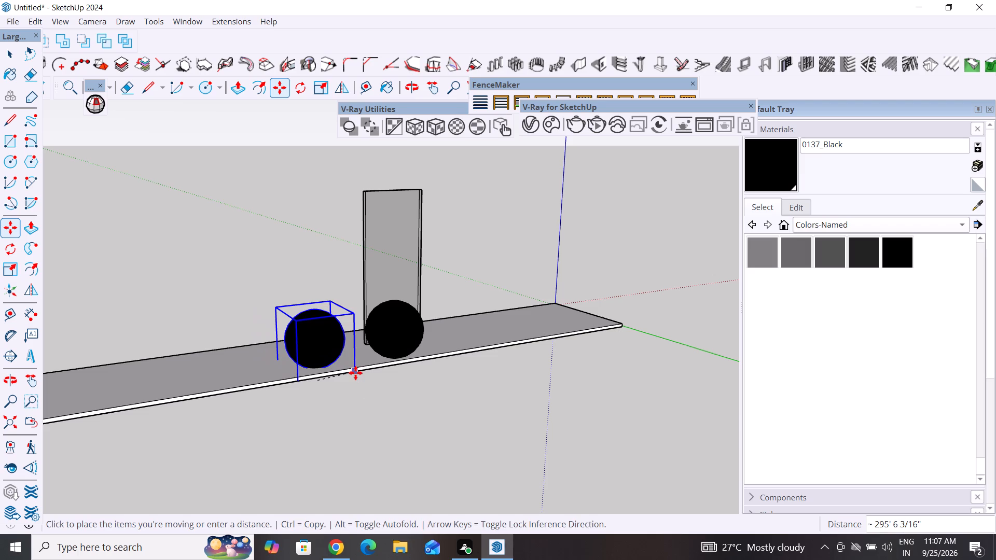
click(355, 373)
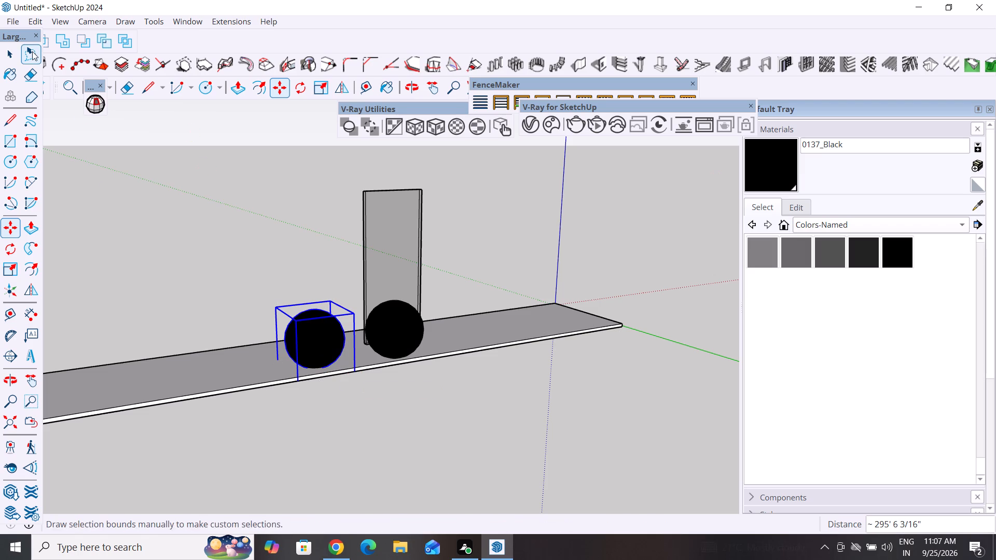
click(6, 55)
scroll(130, 289, down, 3)
middle_drag(147, 301, 544, 318)
click(284, 414)
Move the copied black sphere about 74' 6" across the base slab along the green axis, into line with the original.
middle_drag(179, 446, 435, 457)
middle_drag(348, 402, 485, 421)
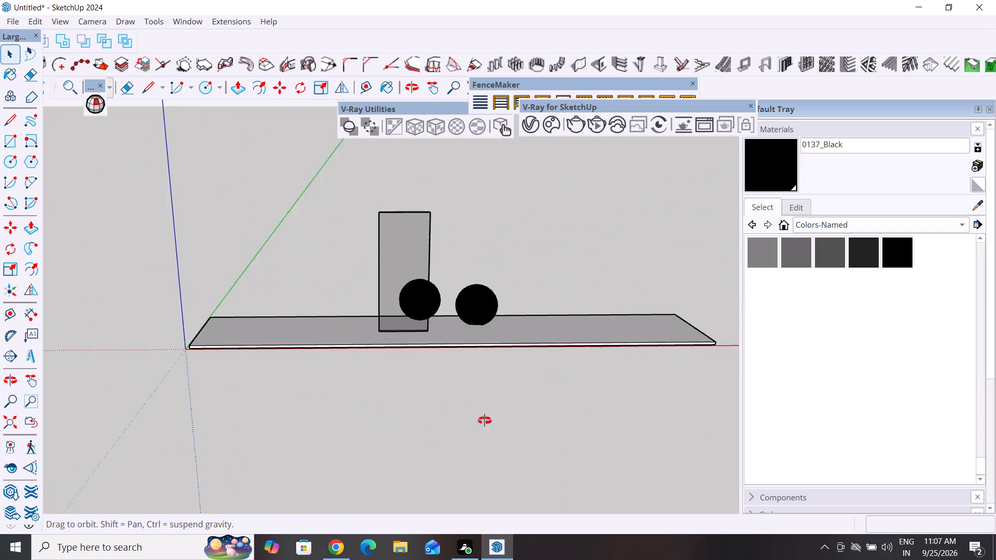
middle_drag(485, 421, 514, 485)
middle_drag(535, 306, 70, 277)
scroll(499, 402, up, 3)
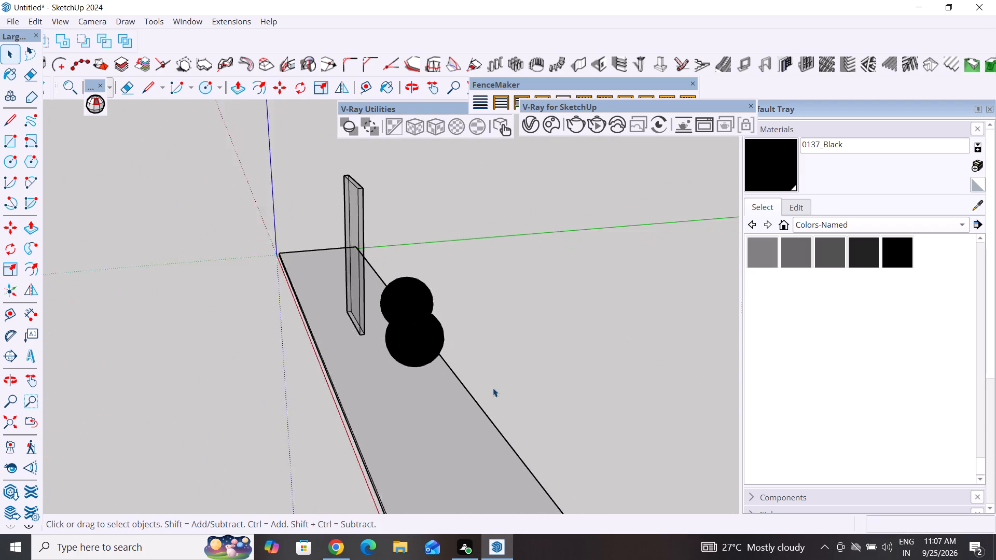
scroll(493, 388, up, 1)
click(400, 333)
key(m)
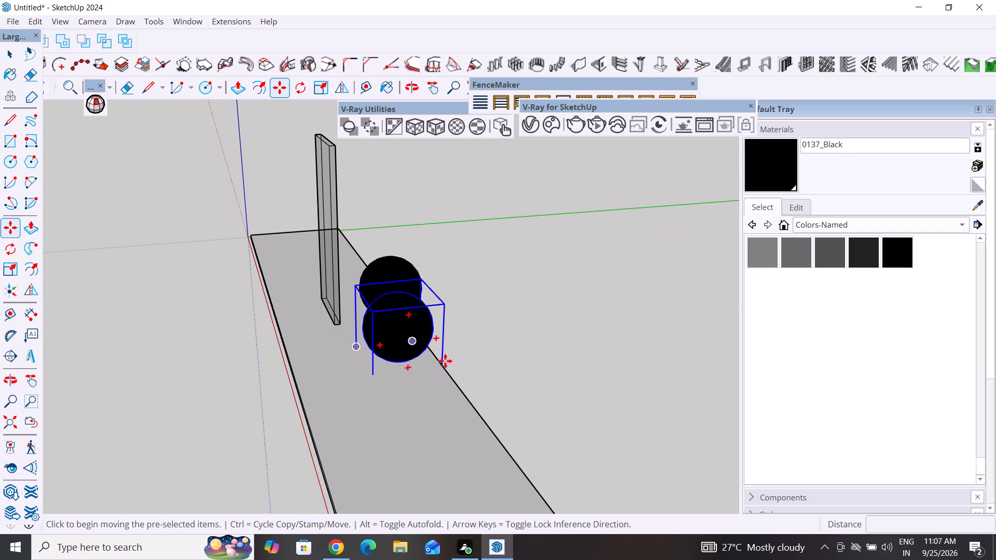
click(445, 370)
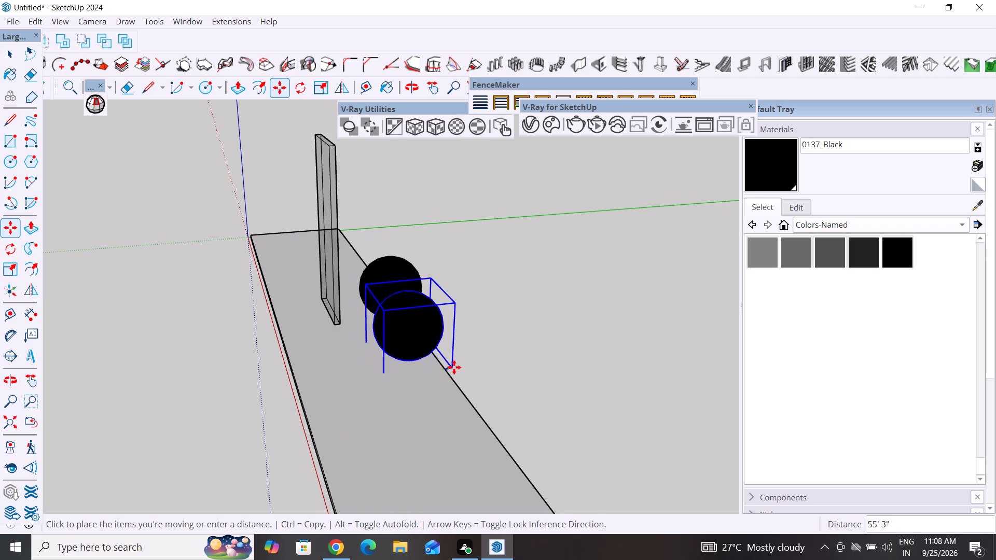
click(456, 367)
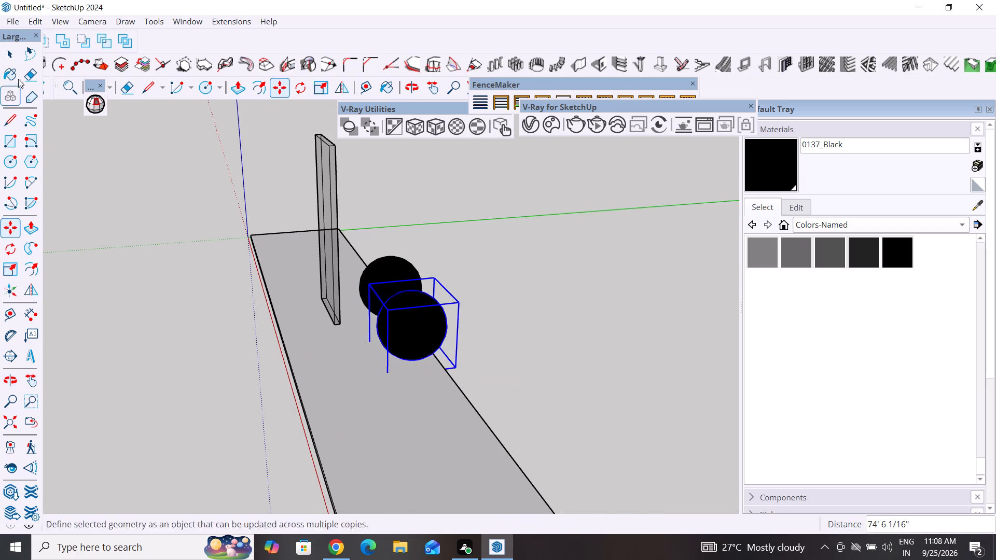
click(11, 57)
click(125, 300)
Draw a thin rectangle about 570' long on the base slab, in front of the copied black sphere.
scroll(139, 392, down, 5)
middle_drag(294, 456, 514, 440)
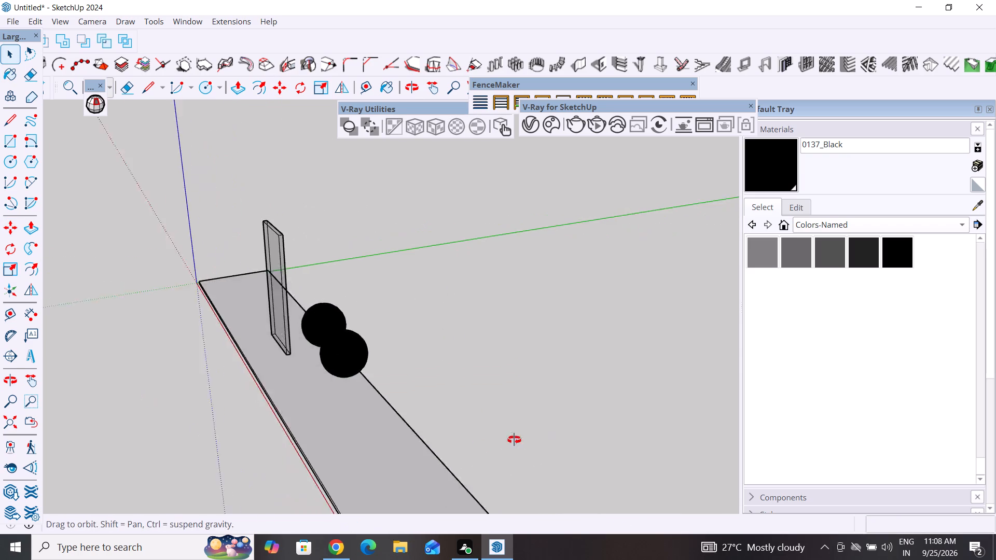
middle_drag(514, 440, 605, 411)
middle_drag(322, 426, 402, 475)
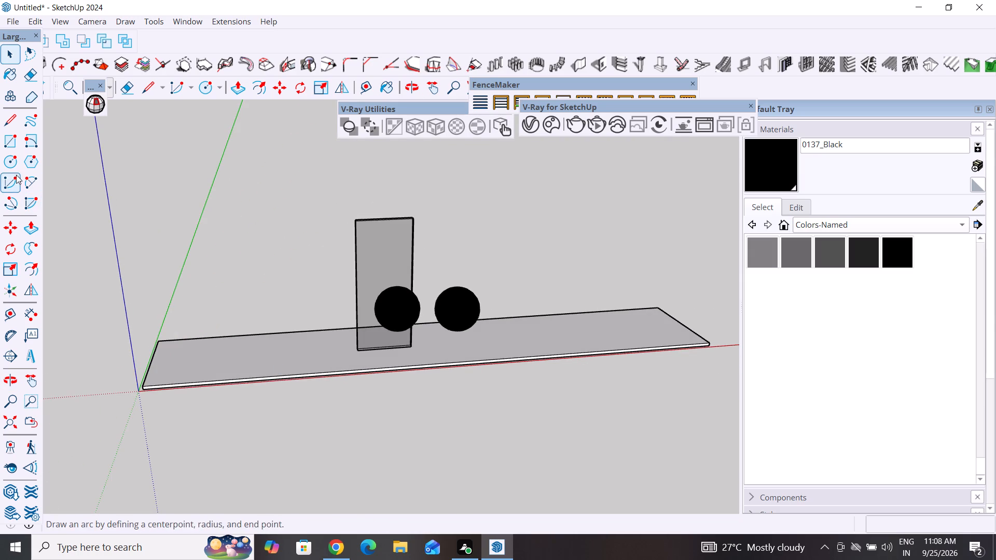
click(7, 143)
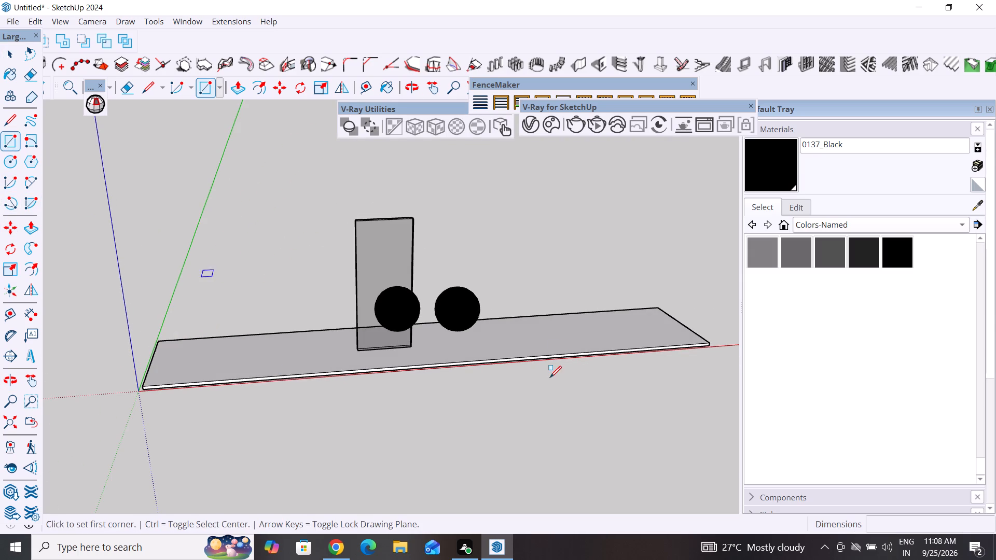
scroll(559, 344, up, 3)
middle_drag(560, 367, 476, 530)
scroll(446, 339, up, 4)
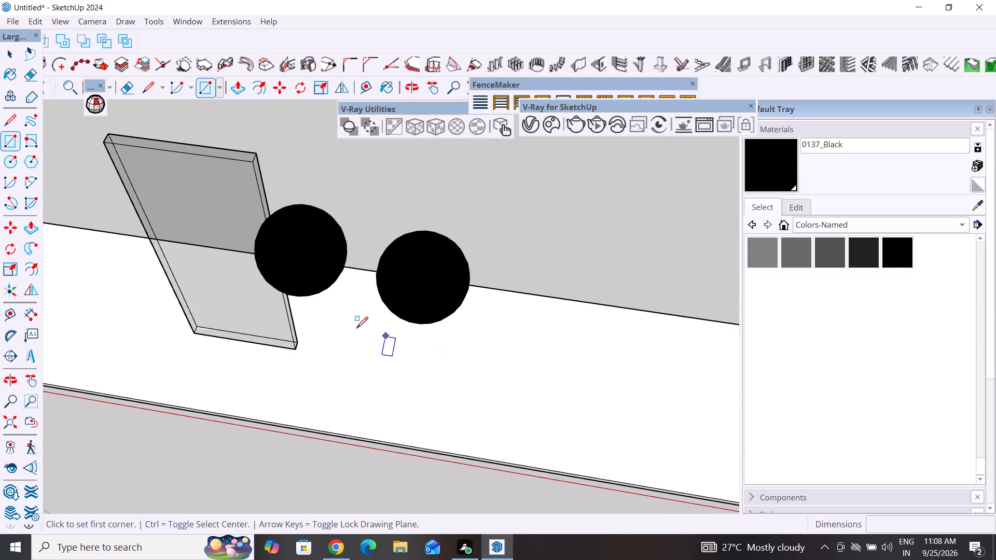
click(348, 328)
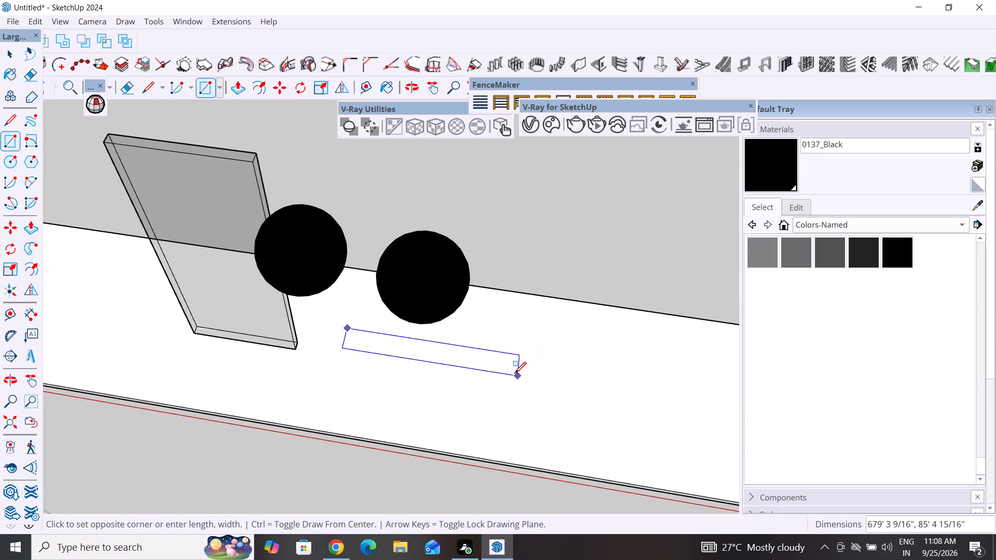
click(491, 361)
click(7, 49)
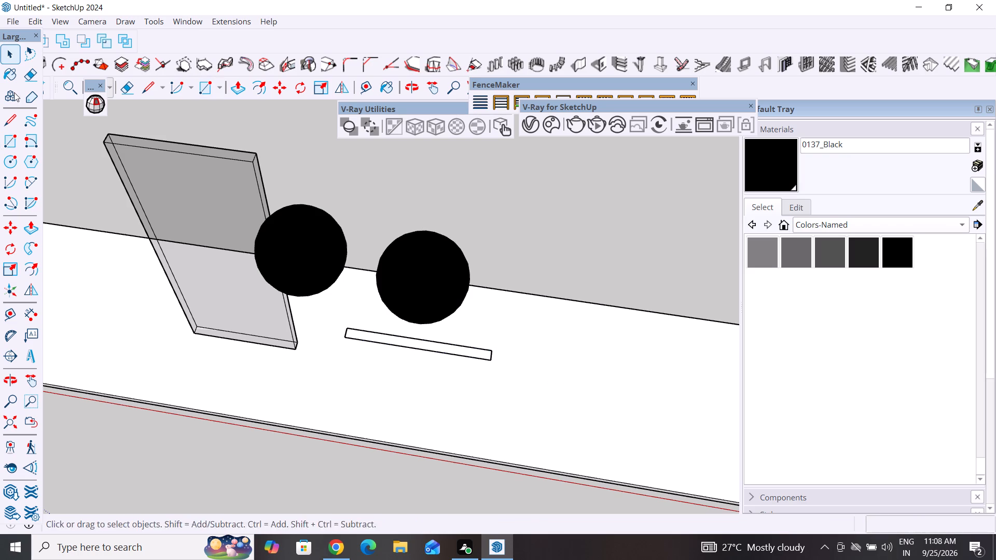
Extrude the thin rectangle upward about 943' 9" into a standing panel in front of the copied sphere.
click(31, 229)
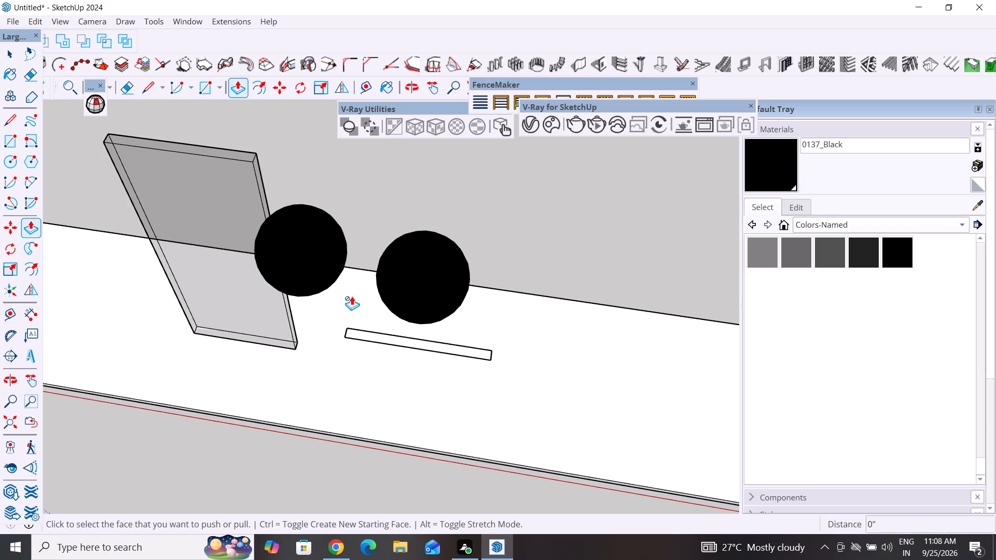
click(6, 51)
double_click(556, 270)
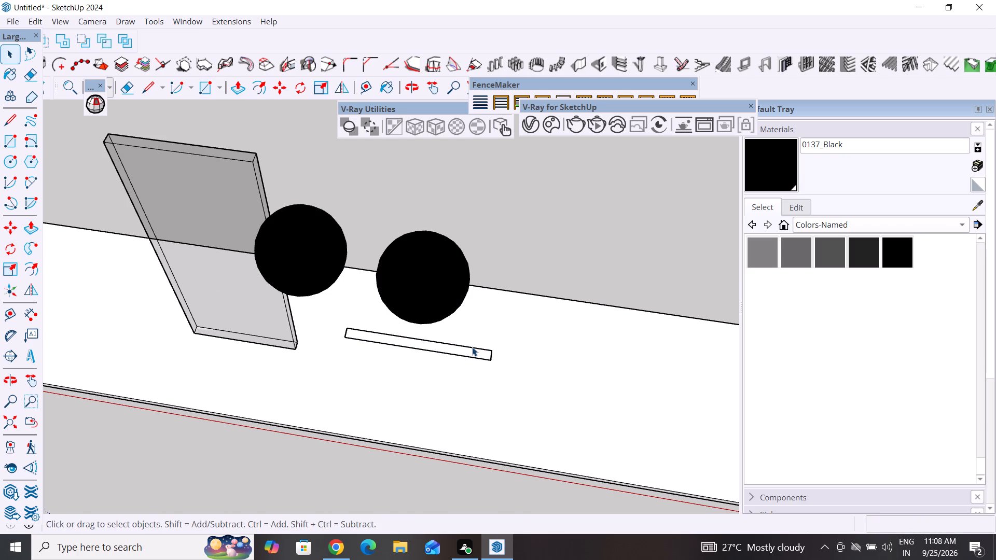
click(468, 354)
click(243, 88)
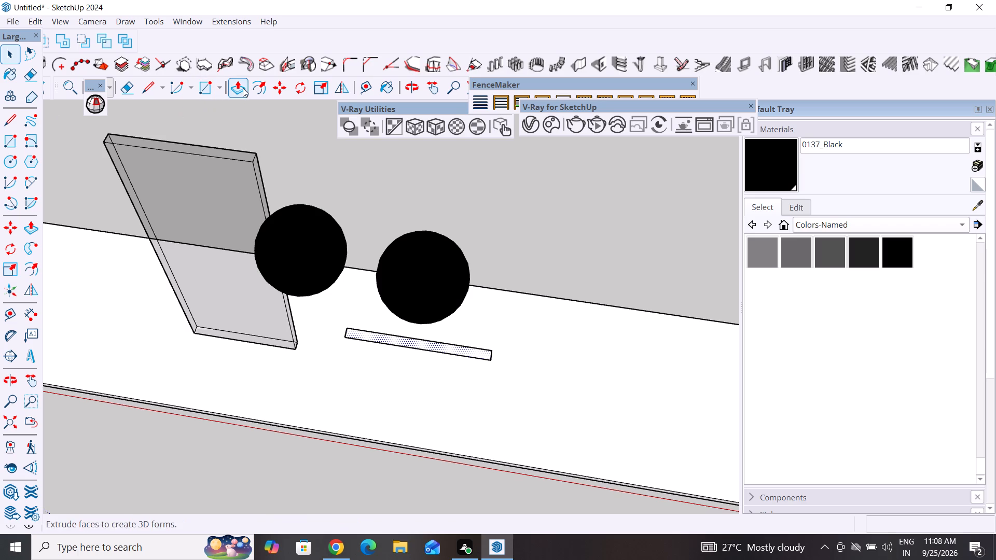
click(472, 349)
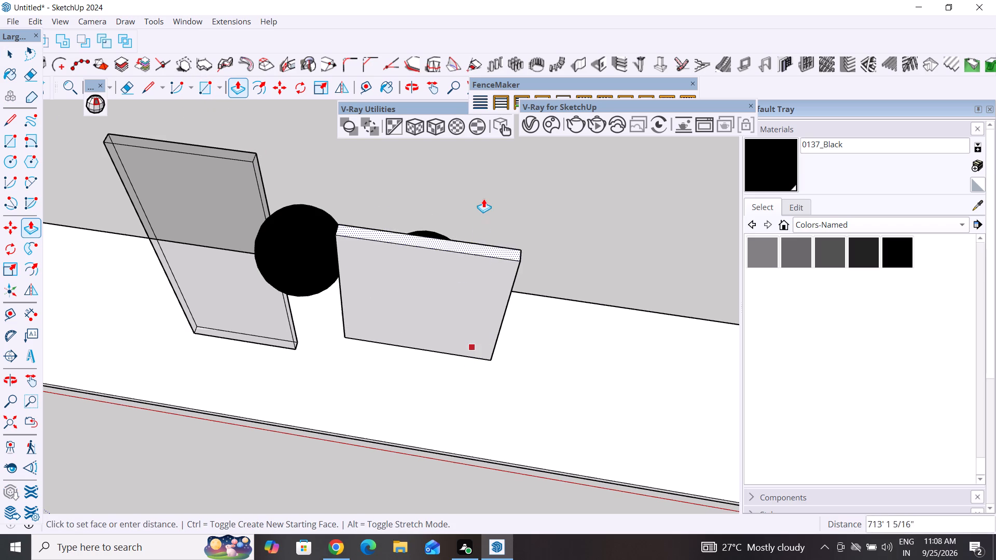
click(486, 173)
Make the whole newly extruded panel, with all its faces and edges, a group.
middle_drag(339, 340, 396, 357)
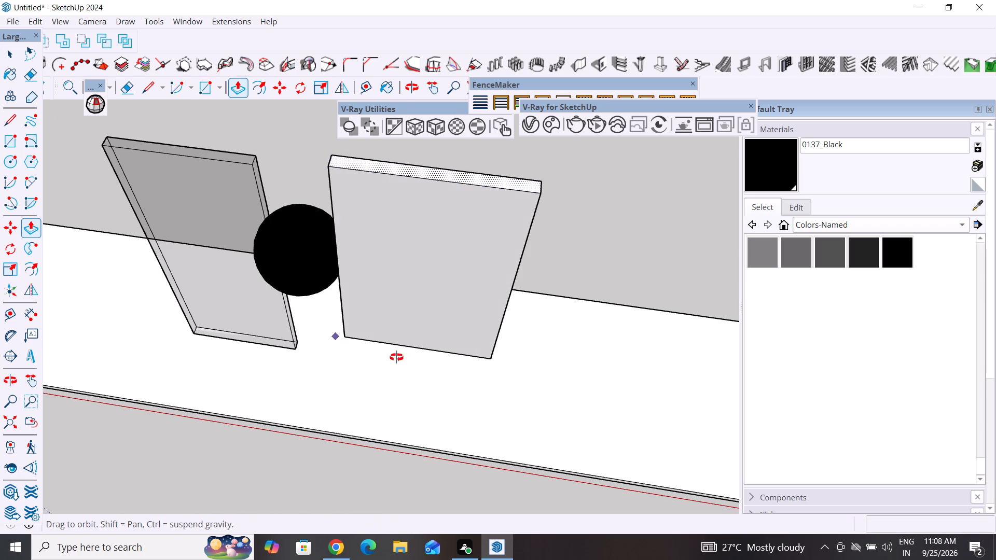
middle_drag(396, 357, 672, 322)
middle_drag(556, 372, 273, 269)
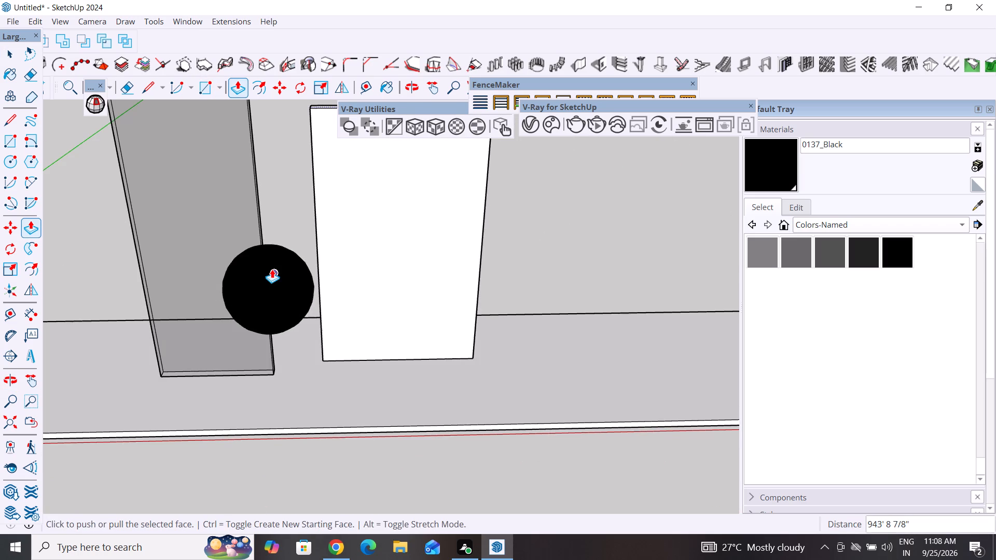
click(15, 54)
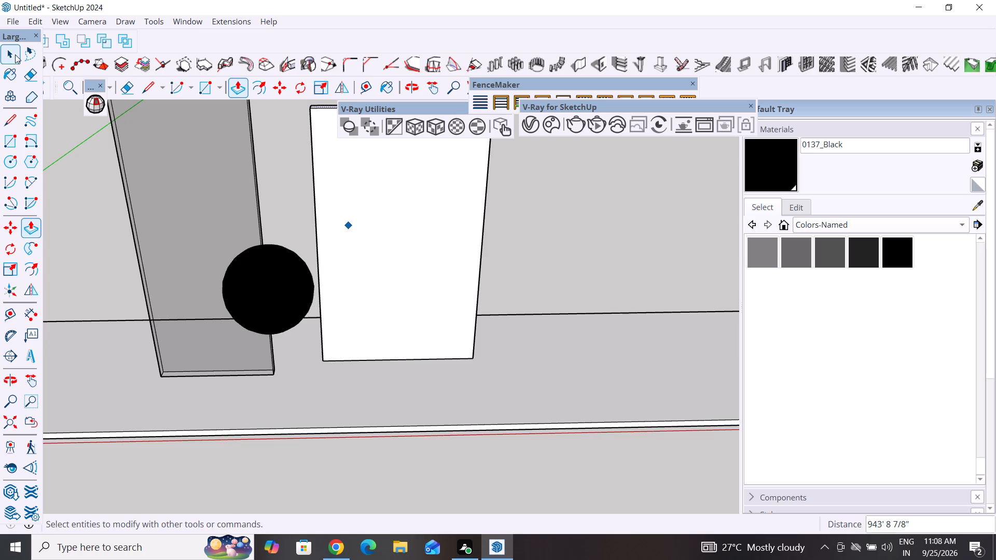
triple_click(387, 233)
click(387, 233)
middle_drag(592, 299, 280, 406)
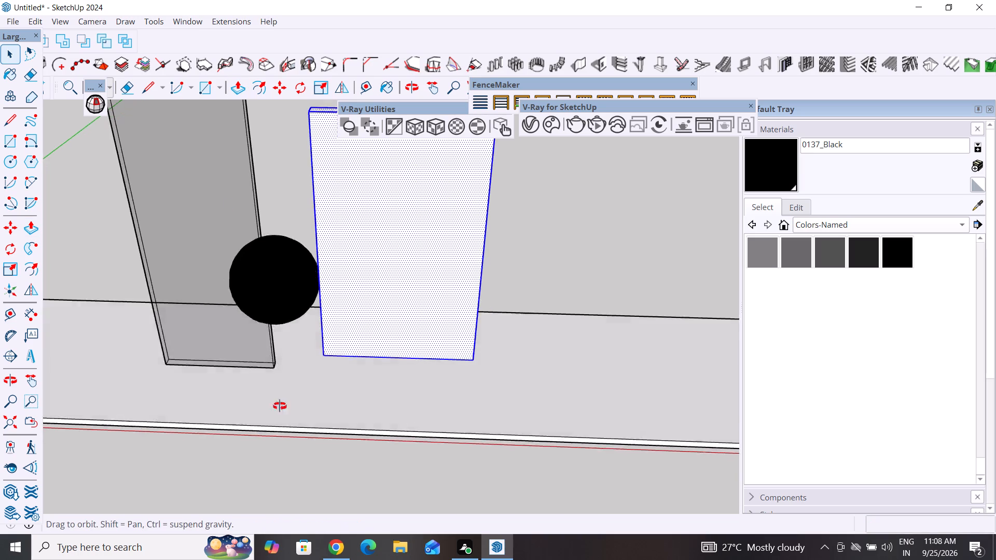
middle_drag(280, 406, 0, 343)
middle_drag(451, 360, 225, 311)
scroll(289, 419, down, 4)
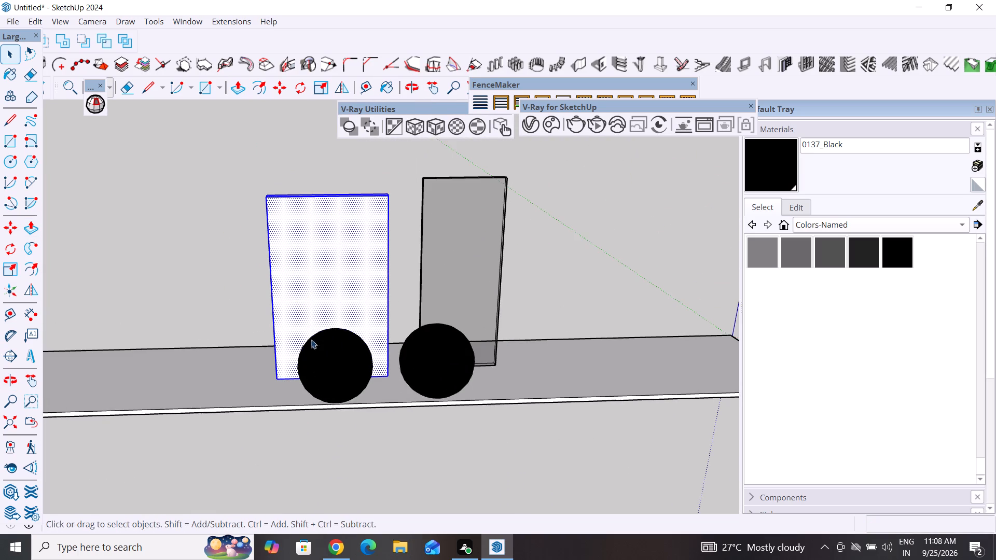
right_click(323, 233)
click(383, 125)
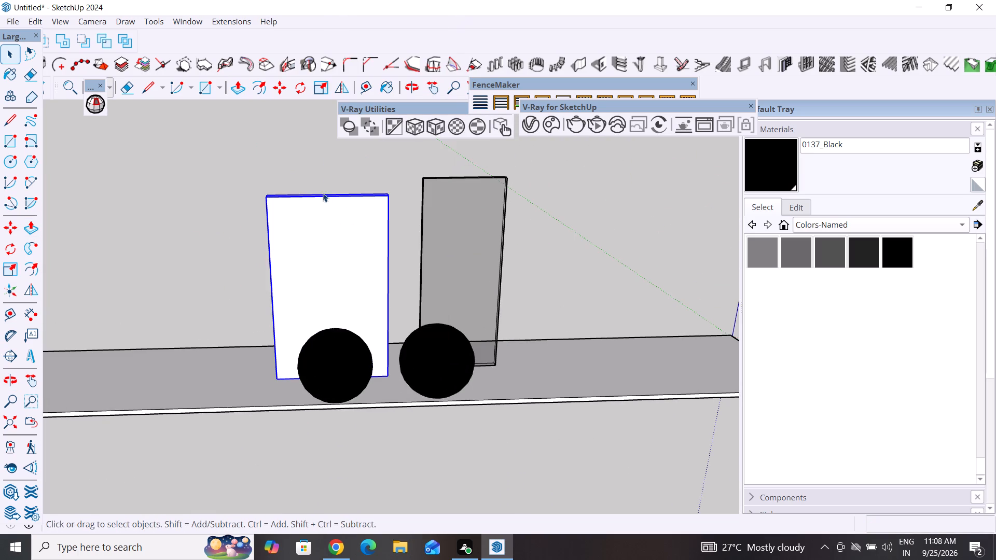
With the new white panel selected, create a new Generic material in the V-Ray Asset Editor.
scroll(247, 343, down, 4)
middle_drag(284, 373, 758, 404)
middle_drag(279, 403, 341, 413)
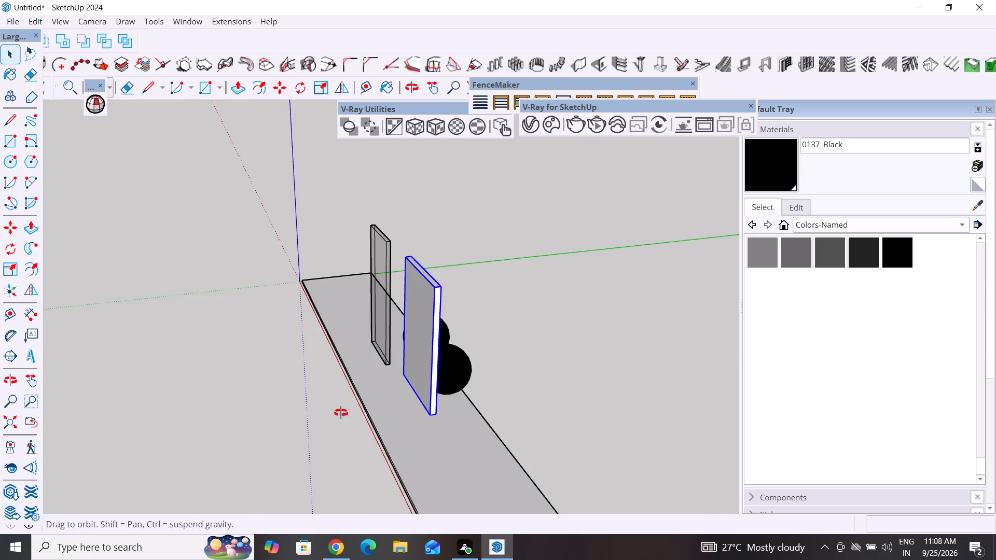
middle_drag(341, 413, 592, 371)
scroll(646, 303, up, 4)
click(609, 263)
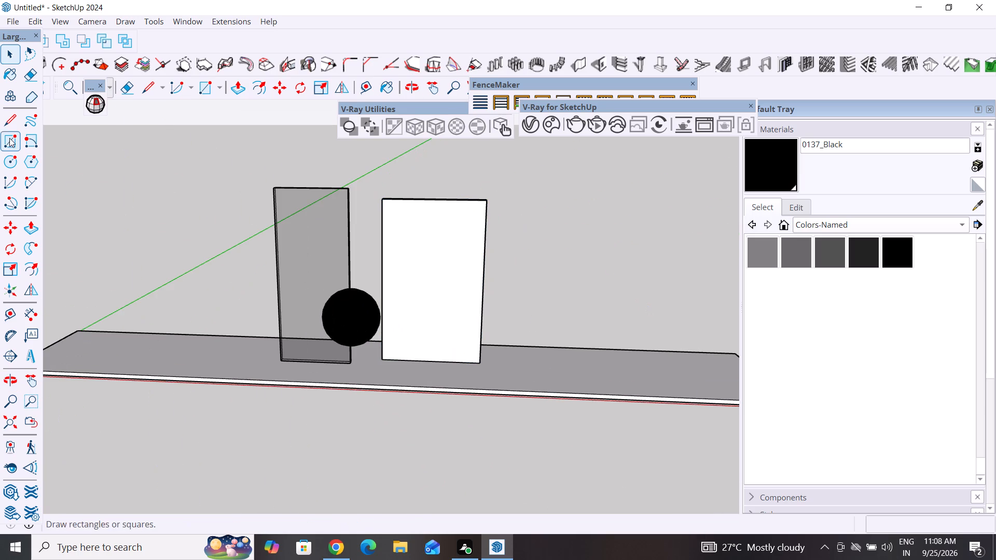
click(502, 229)
click(347, 241)
click(447, 243)
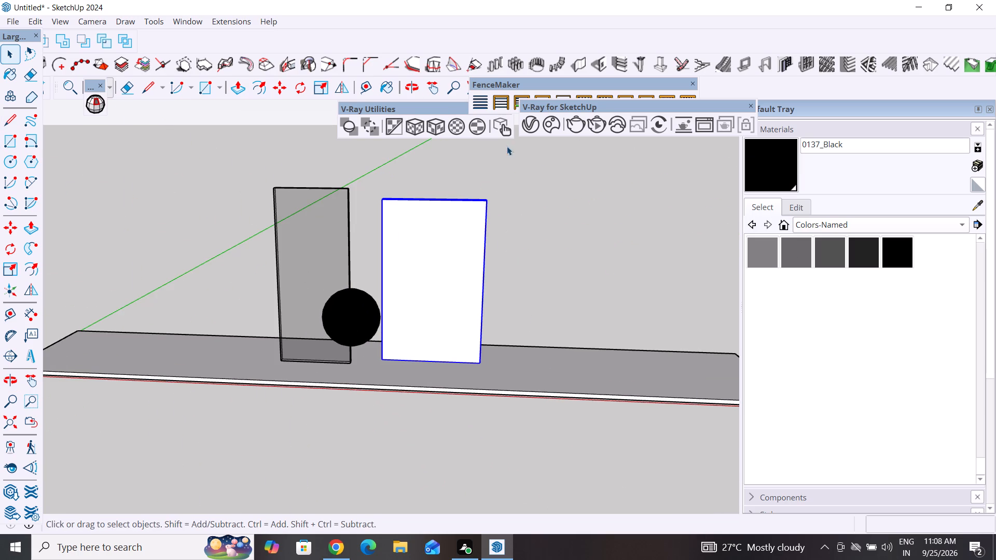
click(528, 127)
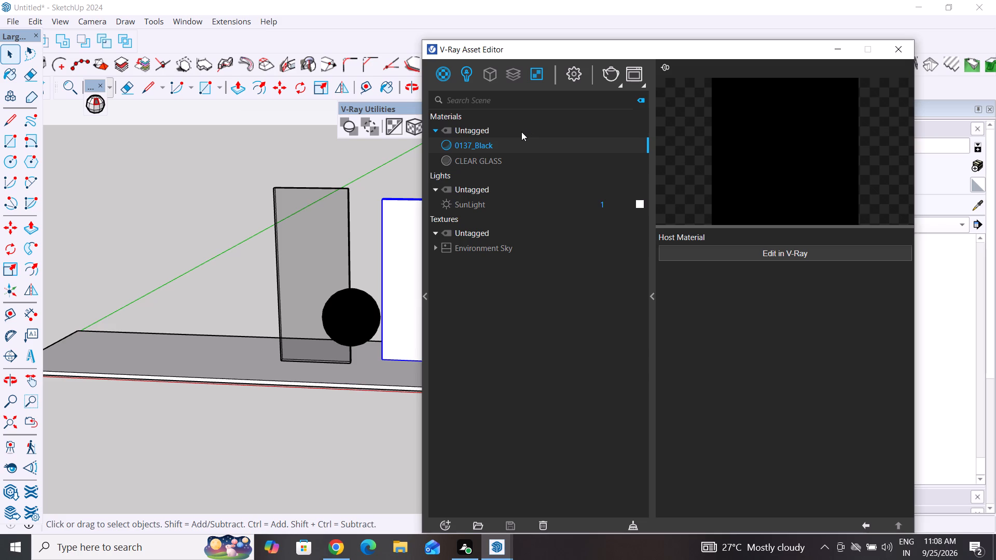
click(448, 75)
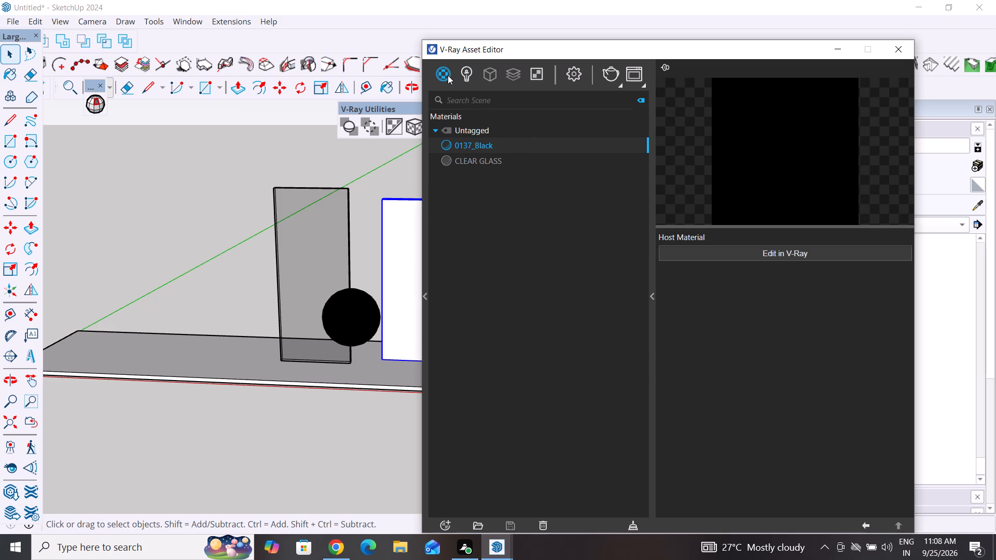
right_click(447, 73)
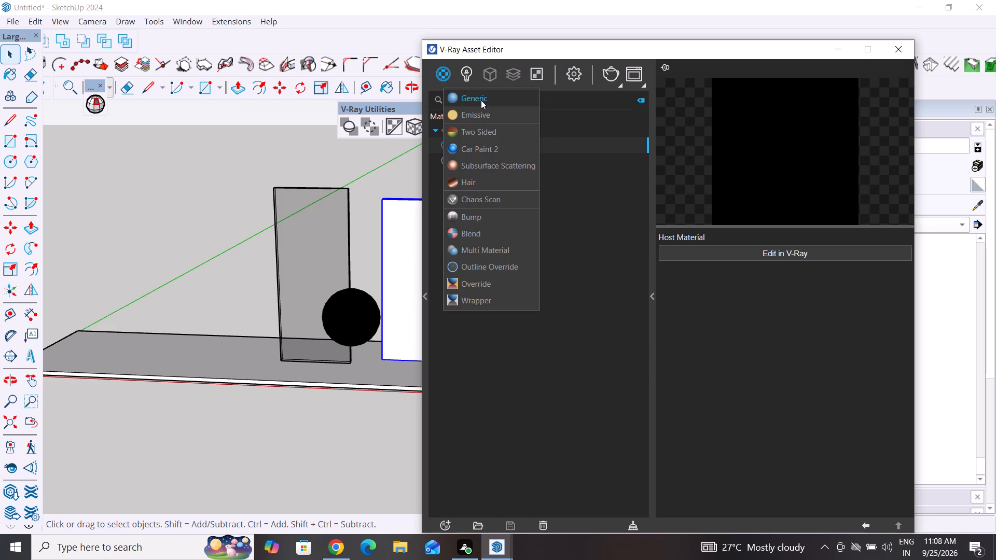
click(481, 100)
click(482, 177)
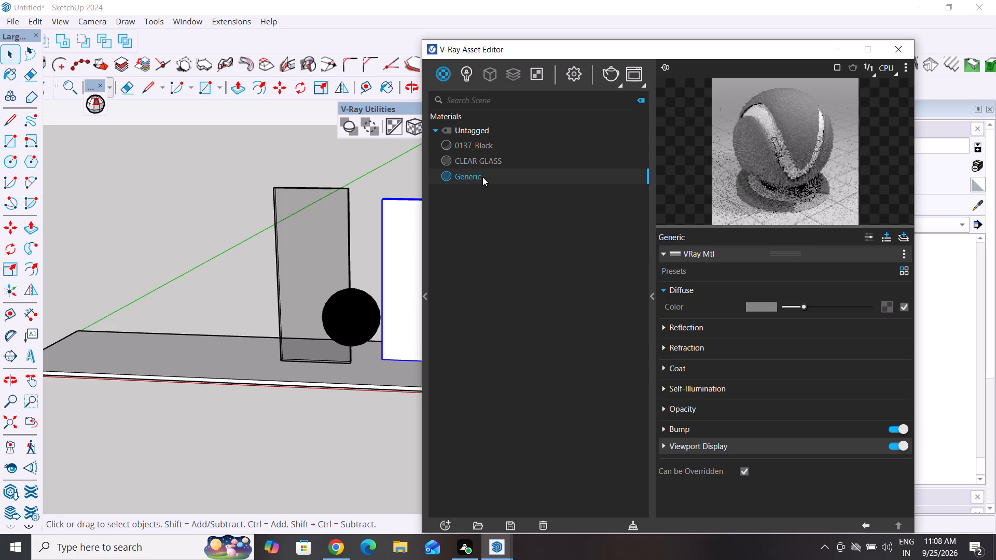
Rename the new Generic material as NORMAL GLASS.
right_click(482, 177)
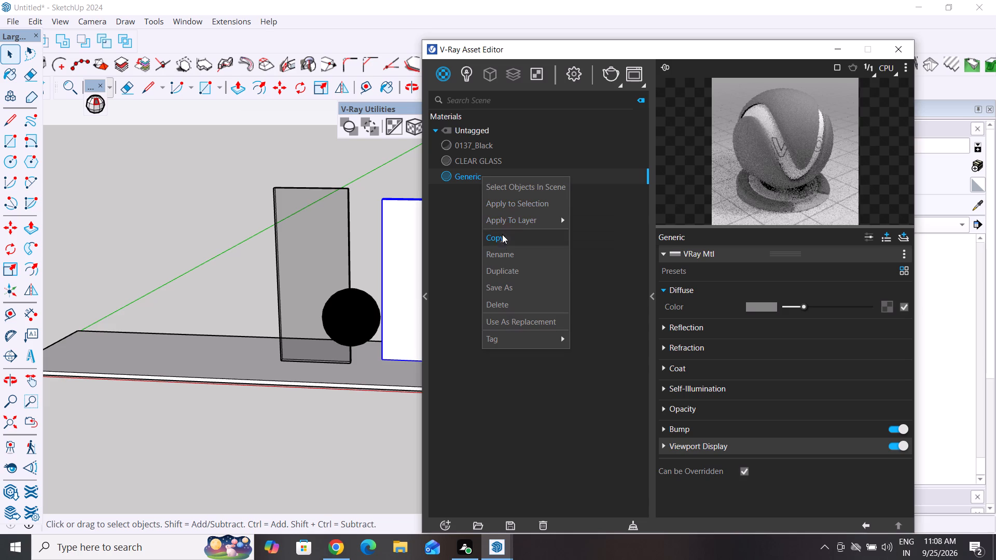
click(501, 254)
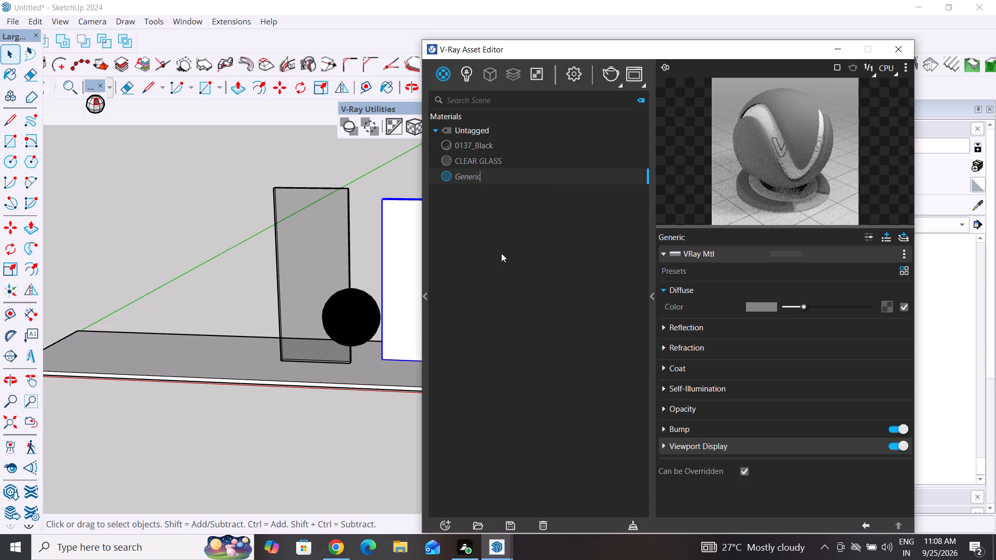
key(BackSpace)
key(BackSpace)
key(BackSpace)
key(BackSpace)
key(BackSpace)
key(BackSpace)
key(BackSpace)
key(BackSpace)
key(BackSpace)
key(BackSpace)
key(BackSpace)
key(BackSpace)
key(BackSpace)
key(BackSpace)
key(BackSpace)
key(BackSpace)
key(BackSpace)
key(BackSpace)
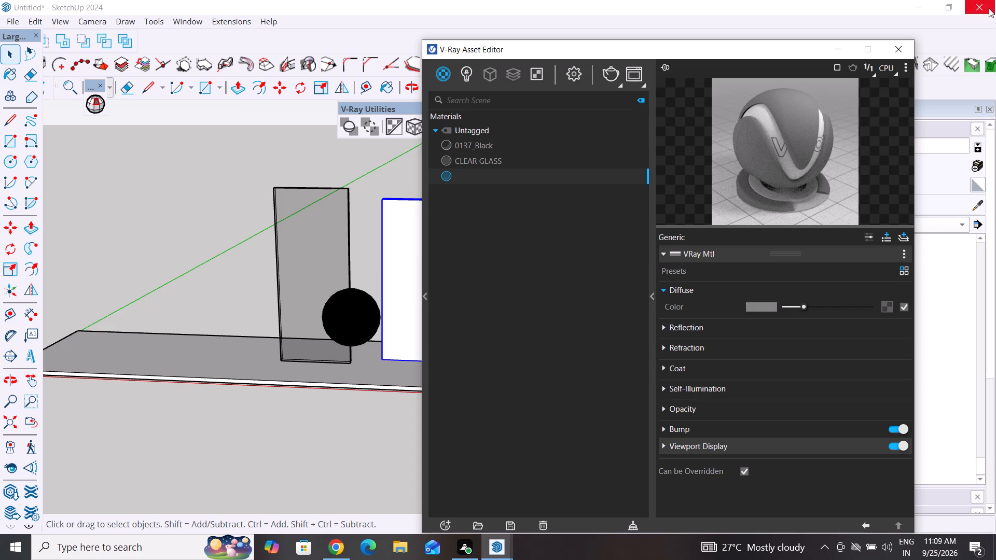
key(m)
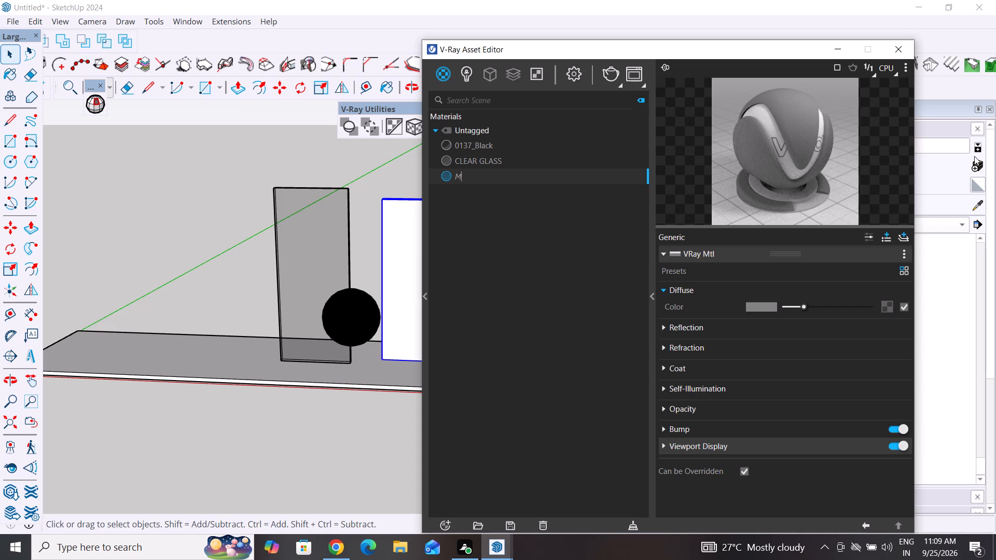
key(BackSpace)
key(n)
key(o)
key(r)
text(MAL GLASS)
click(507, 339)
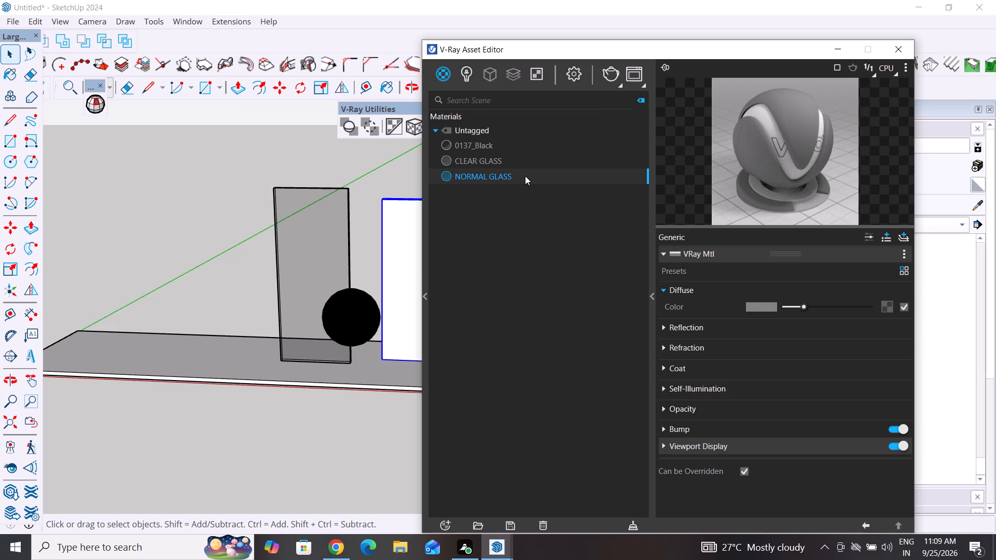
Apply the NORMAL GLASS material to the selected white panel.
right_click(525, 176)
click(584, 204)
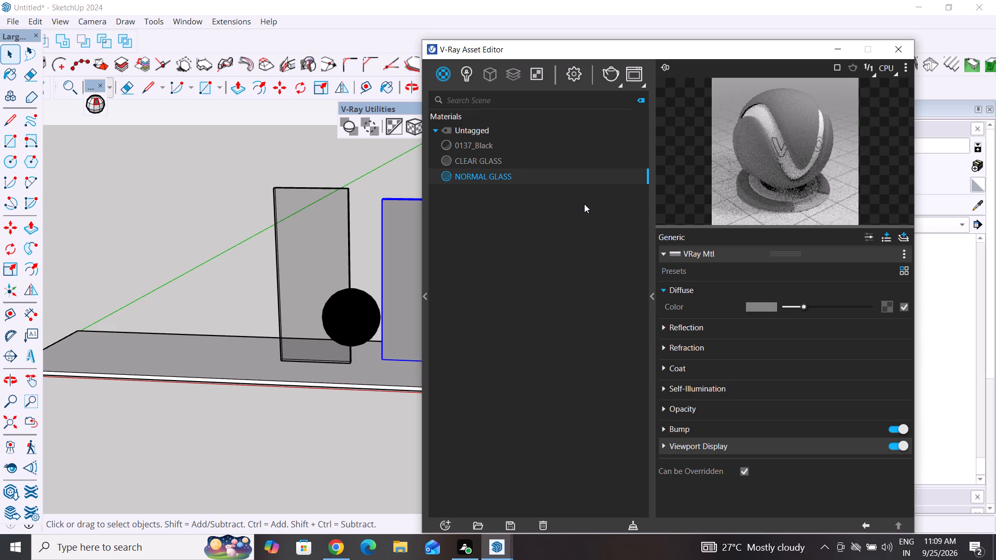
scroll(695, 328, up, 5)
Set NORMAL GLASS to a black diffuse color, a fully white reflection color and a fully white refraction color.
click(652, 297)
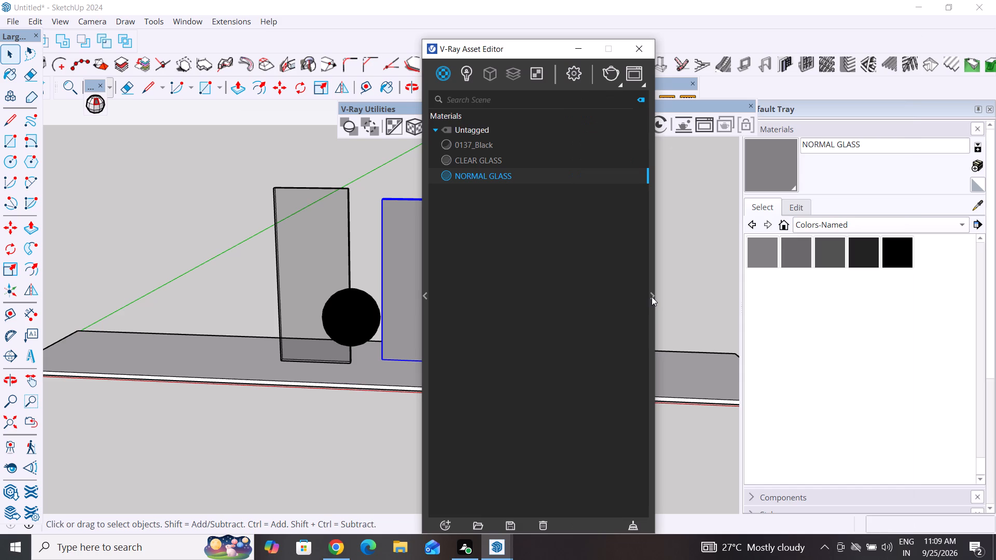
click(652, 297)
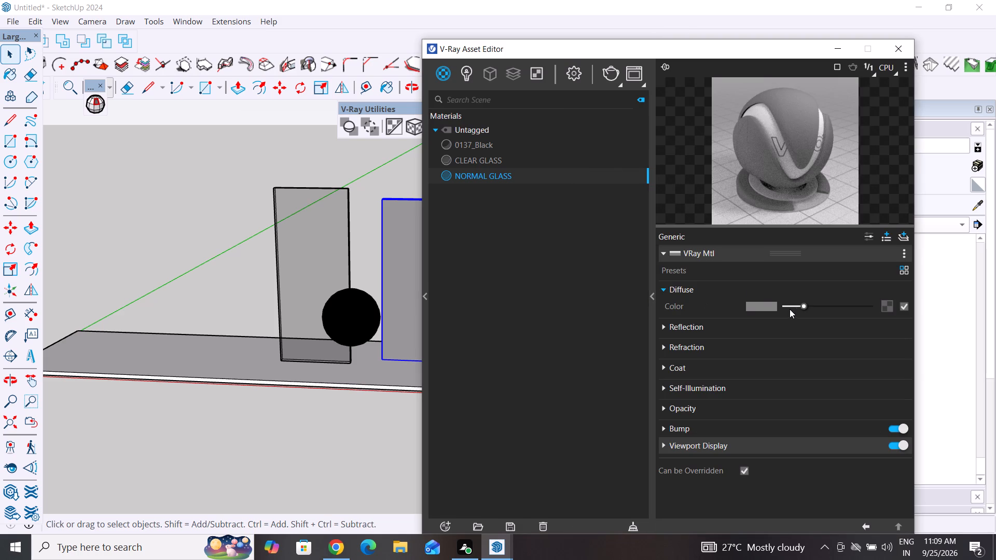
drag(804, 308, 732, 307)
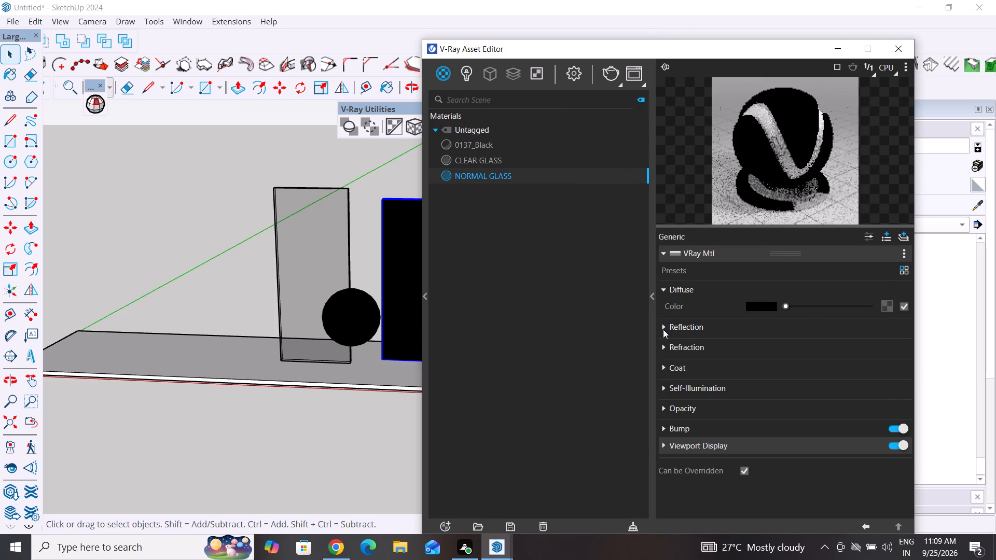
click(663, 329)
drag(789, 343, 837, 338)
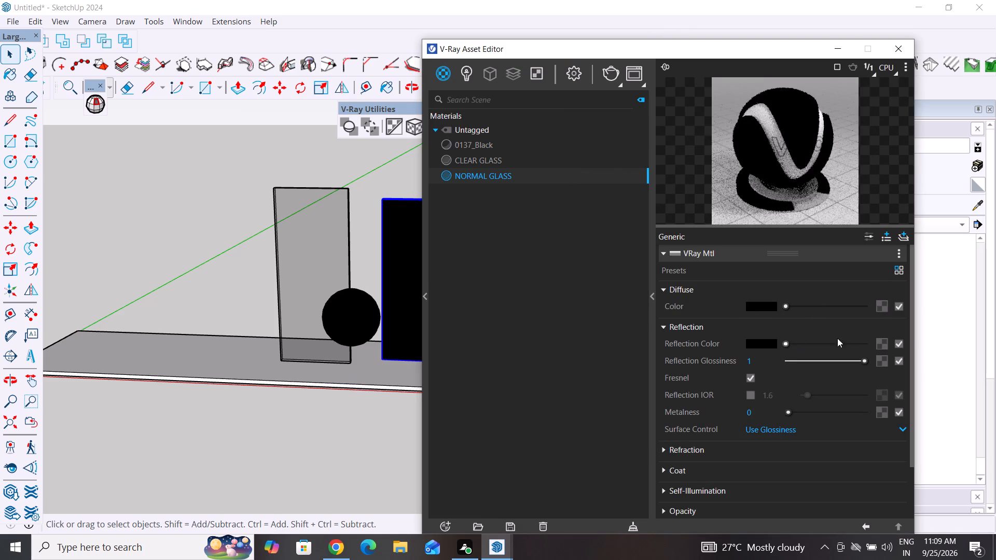
drag(837, 338, 924, 331)
scroll(698, 386, down, 2)
click(661, 388)
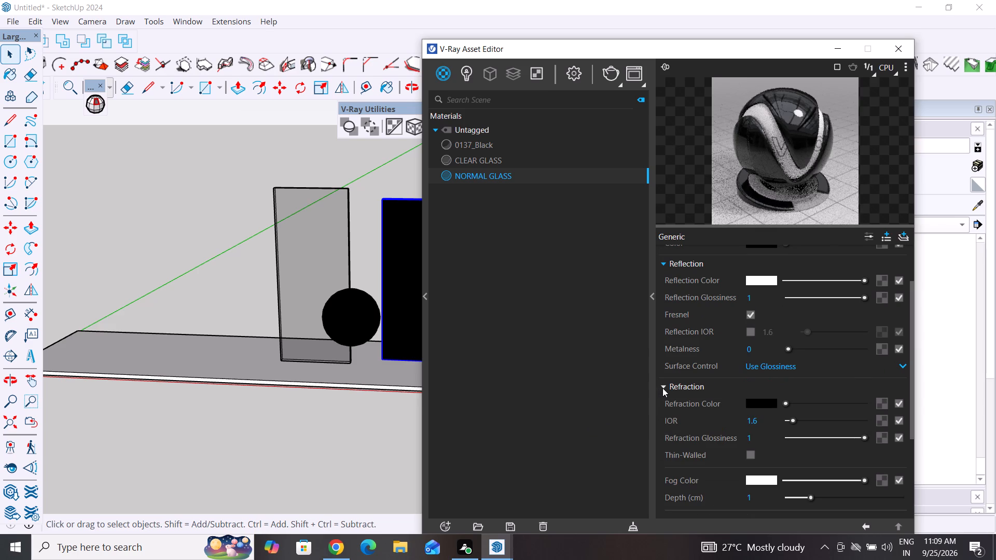
drag(787, 403, 913, 401)
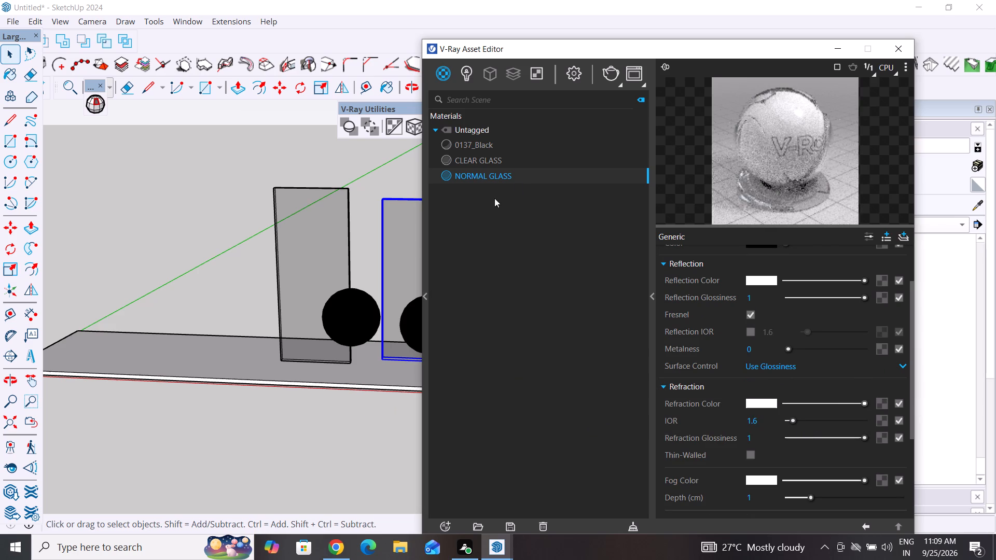
Reapply the edited NORMAL GLASS material to the selected panel in front of the copied sphere.
right_click(528, 177)
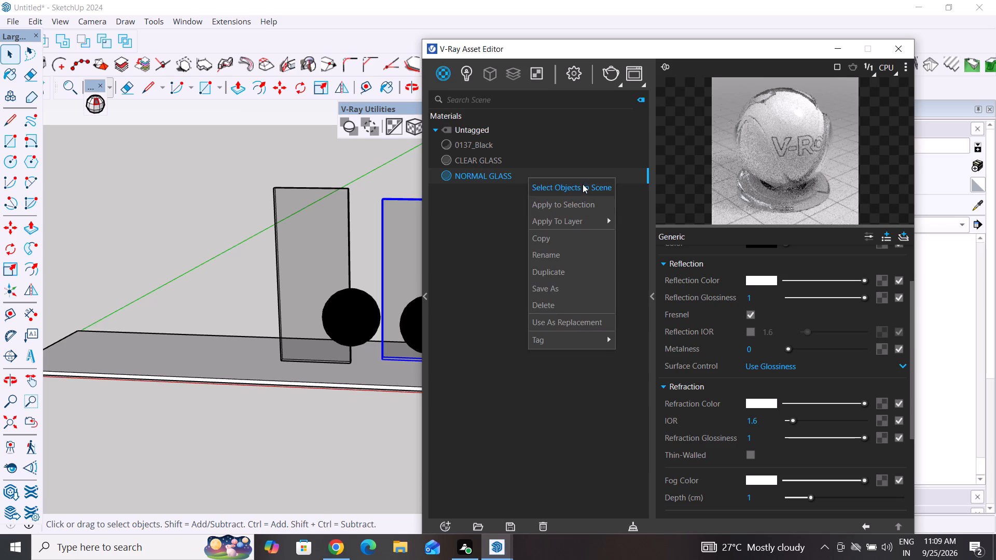
click(583, 203)
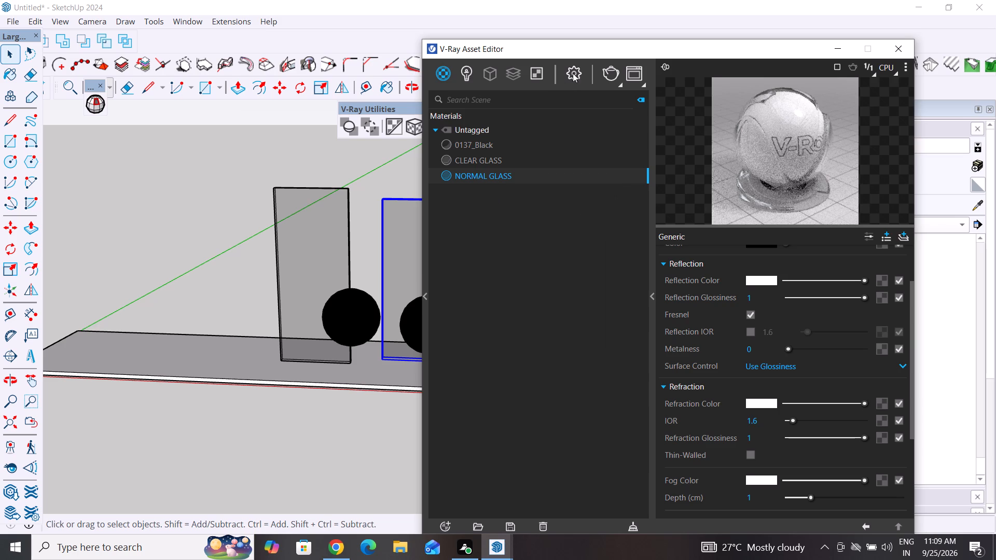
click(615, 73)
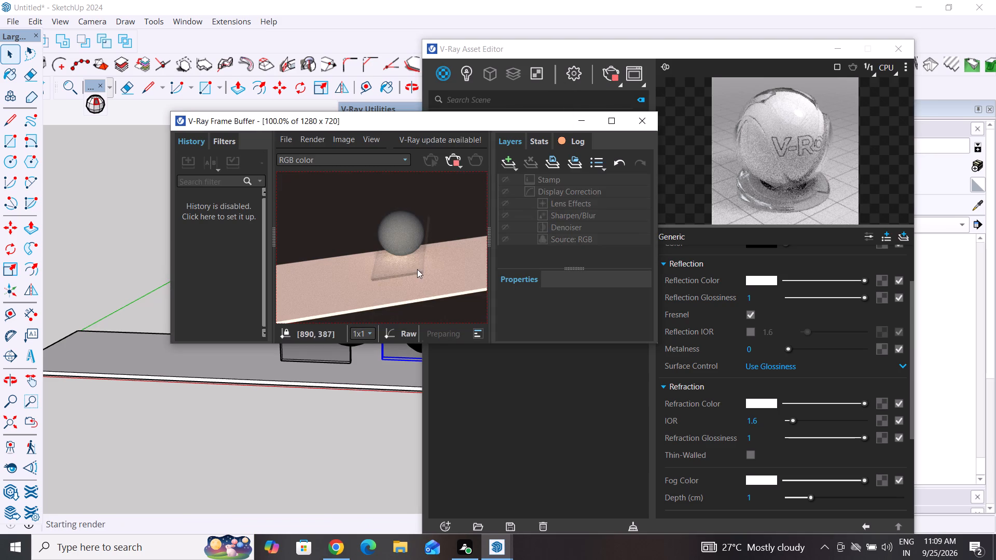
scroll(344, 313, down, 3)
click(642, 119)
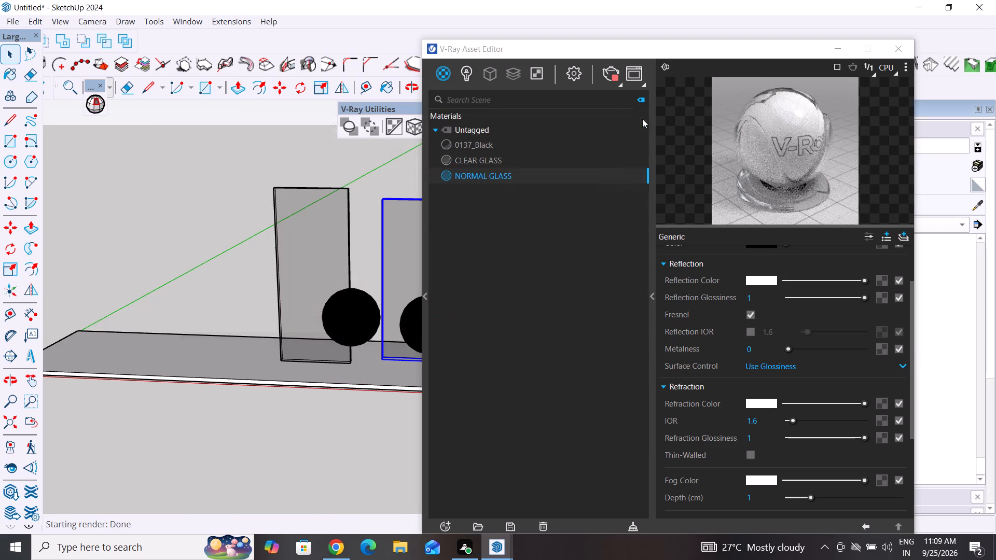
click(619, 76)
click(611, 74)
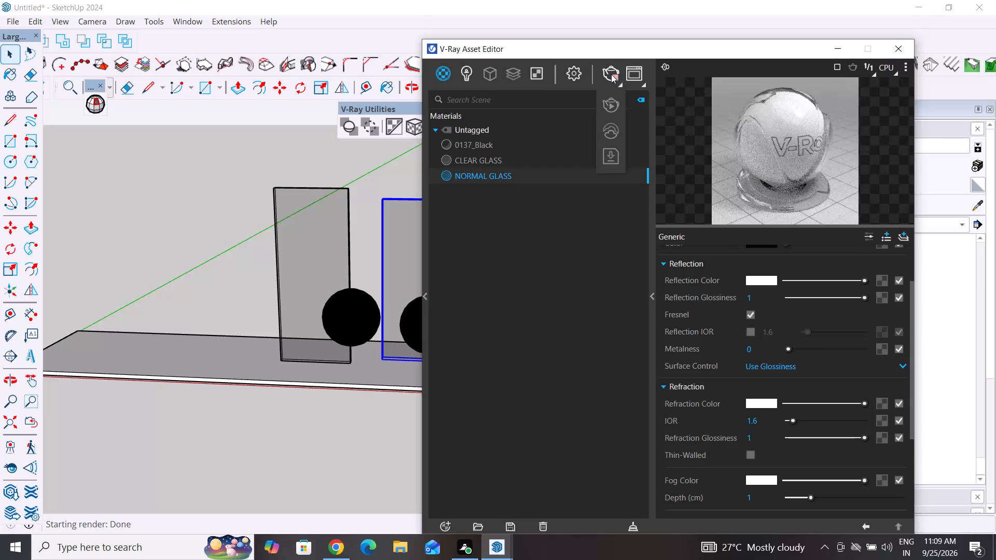
Render the scene with V-Ray and examine up close how both black spheres look through their glass panels.
click(611, 74)
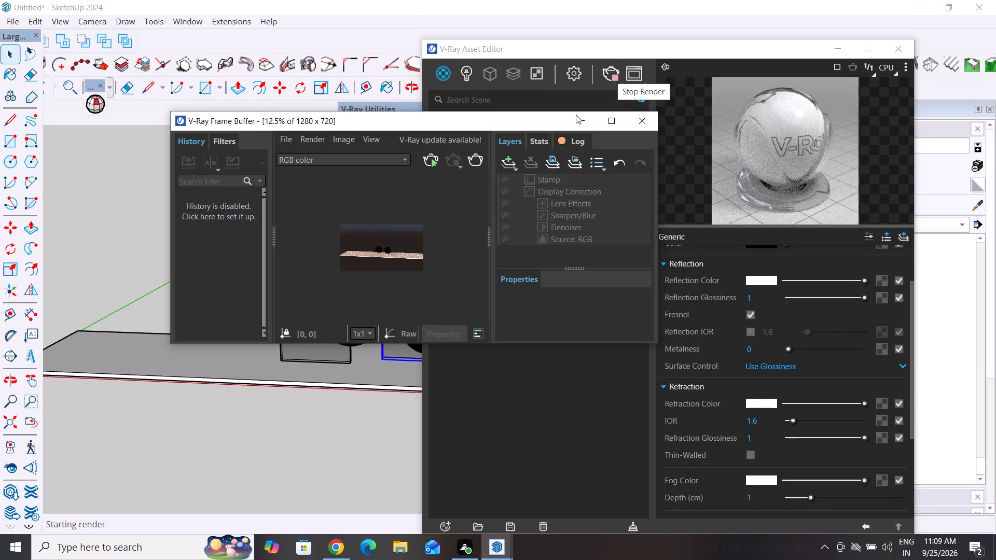
scroll(388, 269, up, 2)
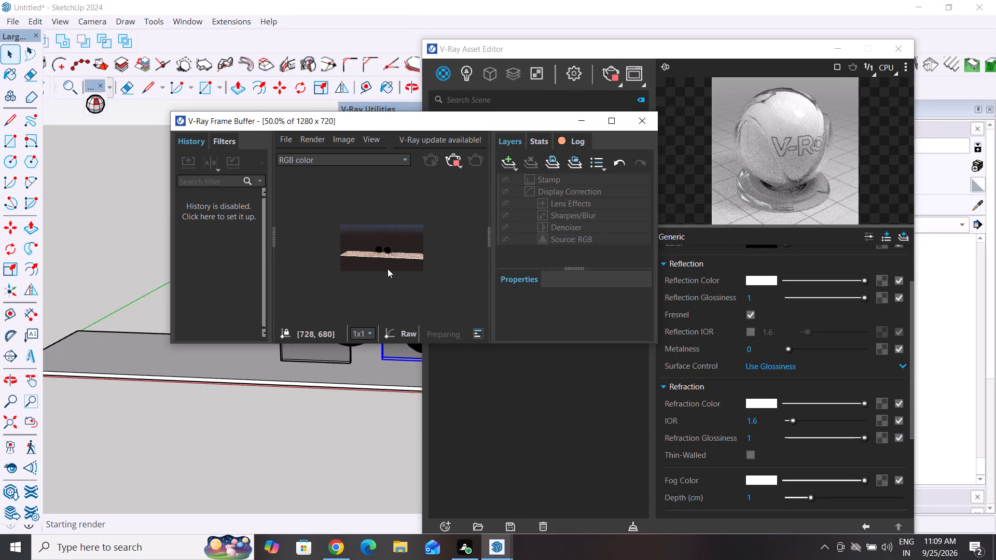
click(613, 124)
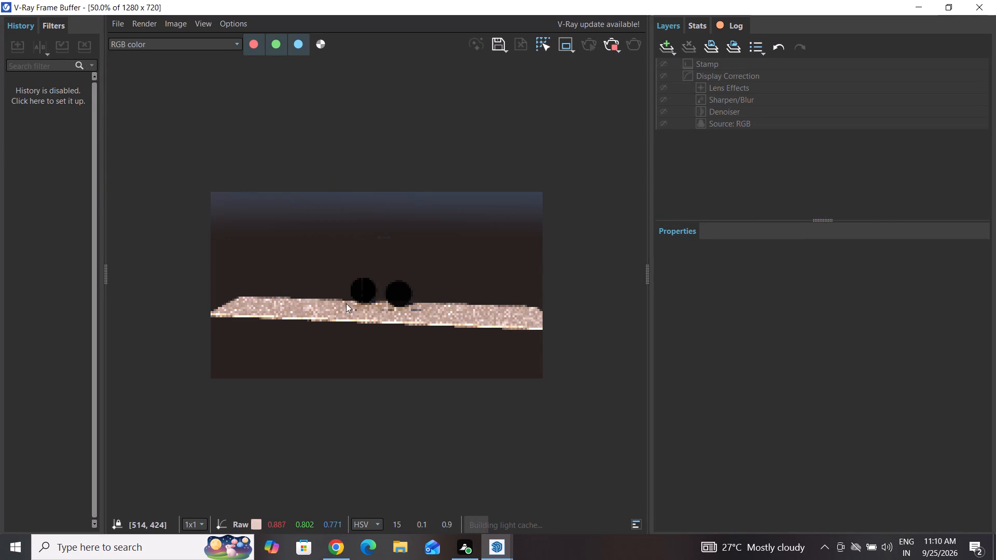
scroll(366, 313, up, 3)
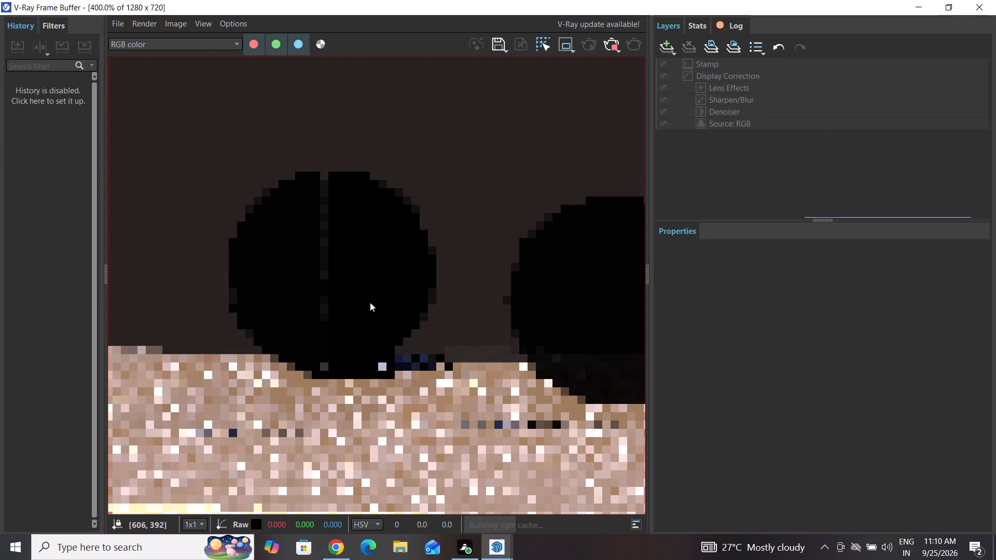
scroll(370, 302, down, 3)
scroll(370, 302, up, 1)
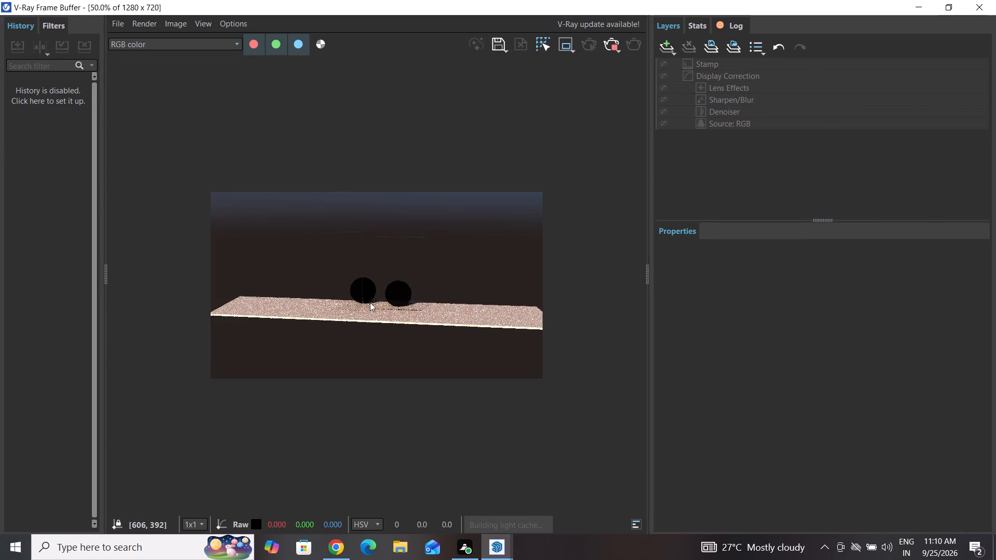
scroll(370, 302, up, 1)
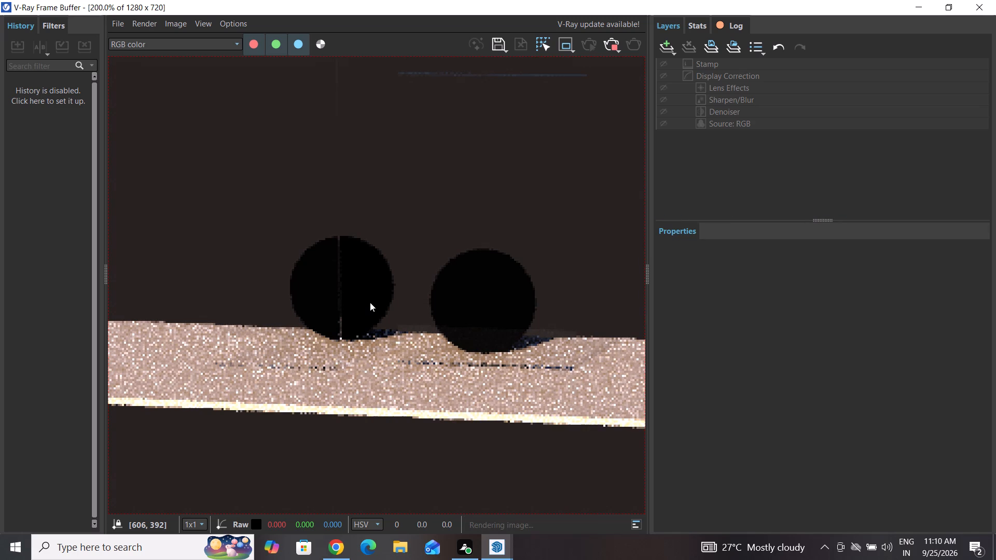
scroll(370, 302, down, 1)
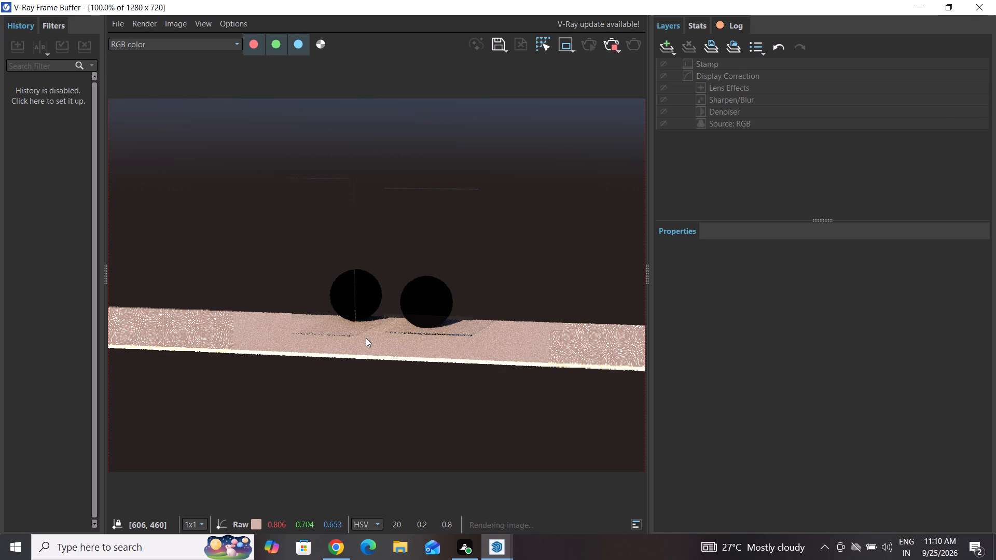
middle_drag(432, 333, 354, 406)
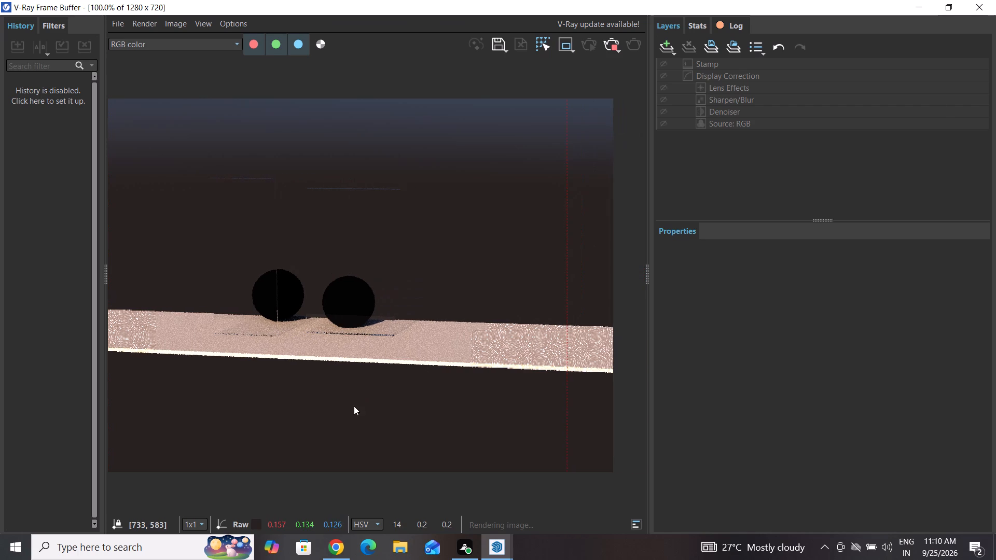
middle_drag(354, 406, 414, 403)
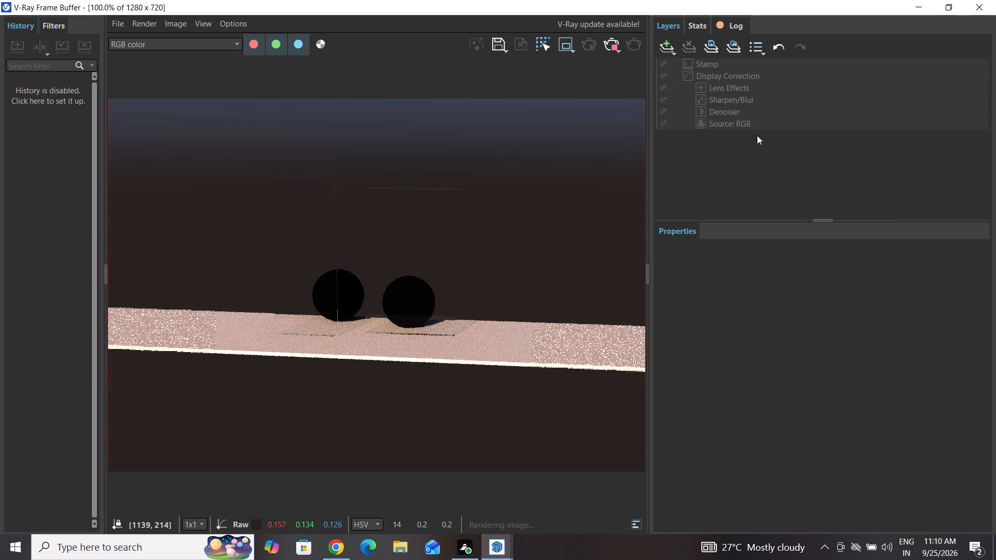
click(950, 8)
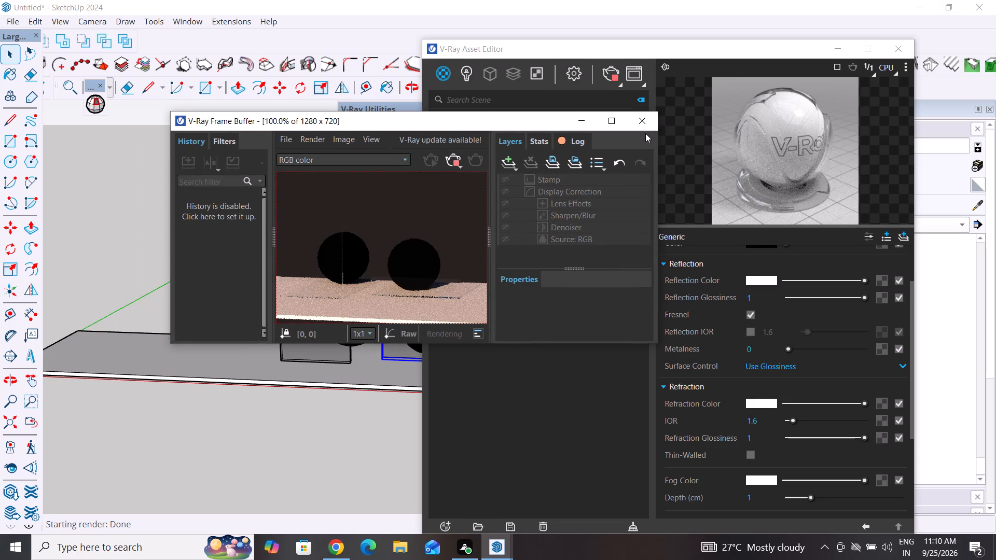
click(639, 123)
Close the V-Ray Asset Editor and return to a front view of the two glass panels and their spheres.
click(182, 286)
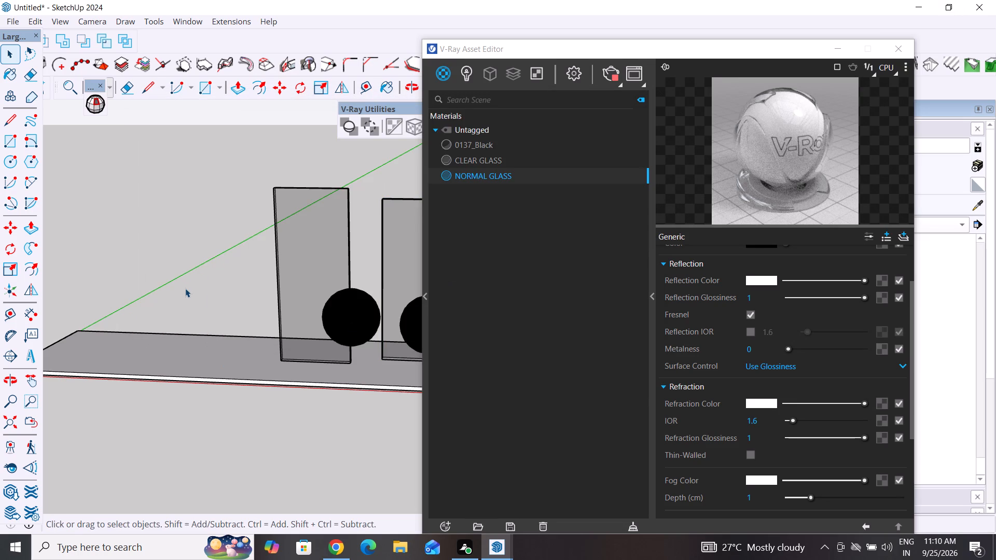
click(899, 47)
middle_drag(477, 409, 435, 559)
middle_drag(382, 446, 633, 333)
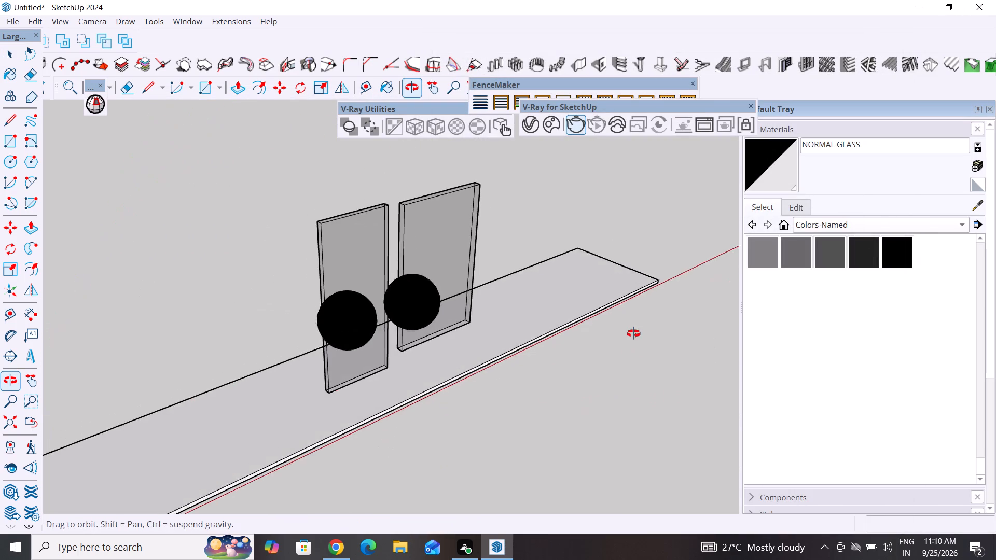
middle_drag(633, 333, 139, 278)
middle_drag(511, 333, 175, 356)
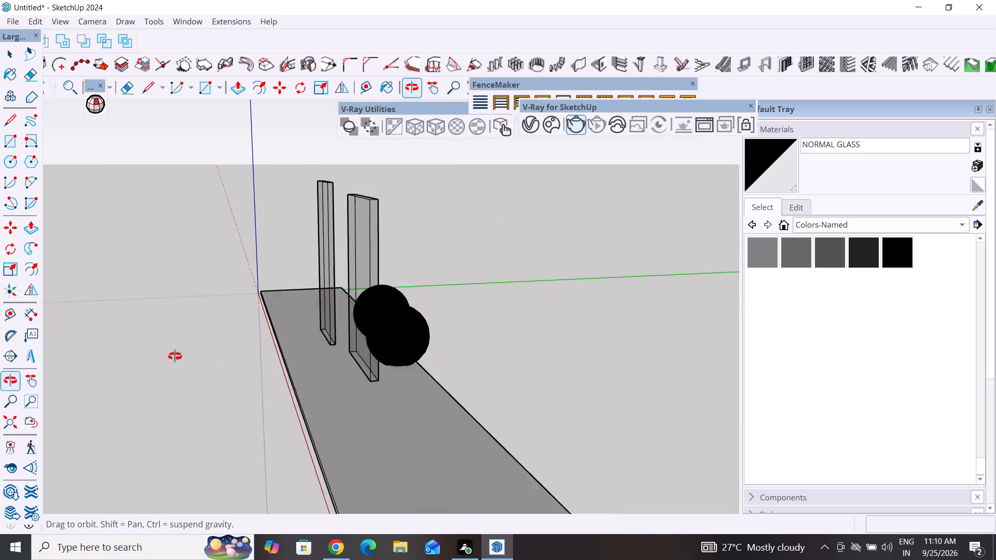
middle_drag(175, 356, 169, 354)
middle_drag(275, 329, 625, 371)
middle_drag(317, 388, 701, 401)
scroll(433, 347, up, 4)
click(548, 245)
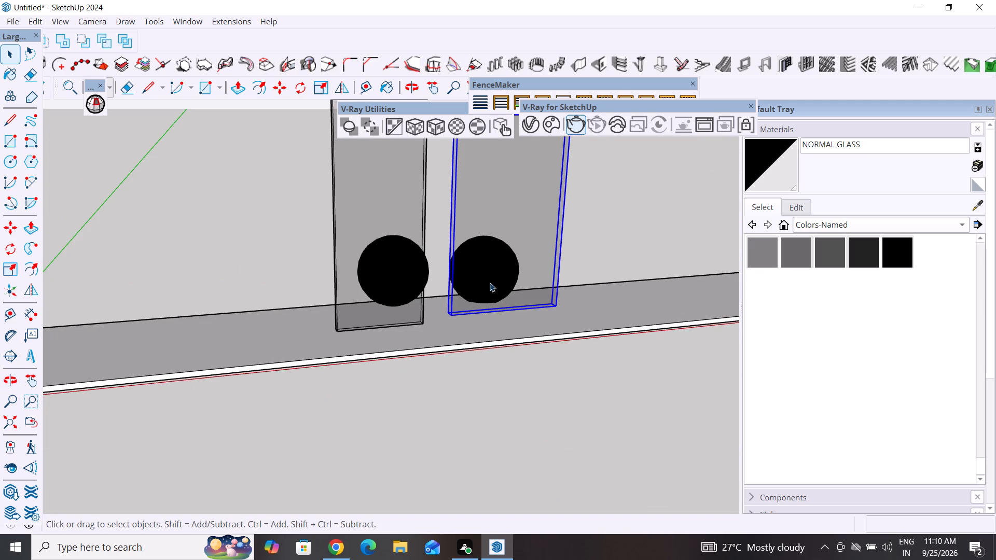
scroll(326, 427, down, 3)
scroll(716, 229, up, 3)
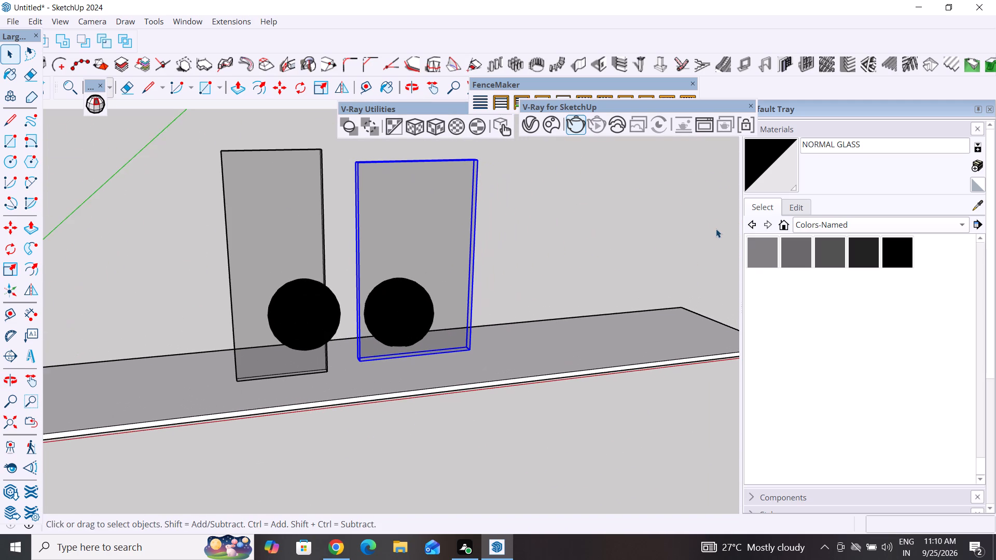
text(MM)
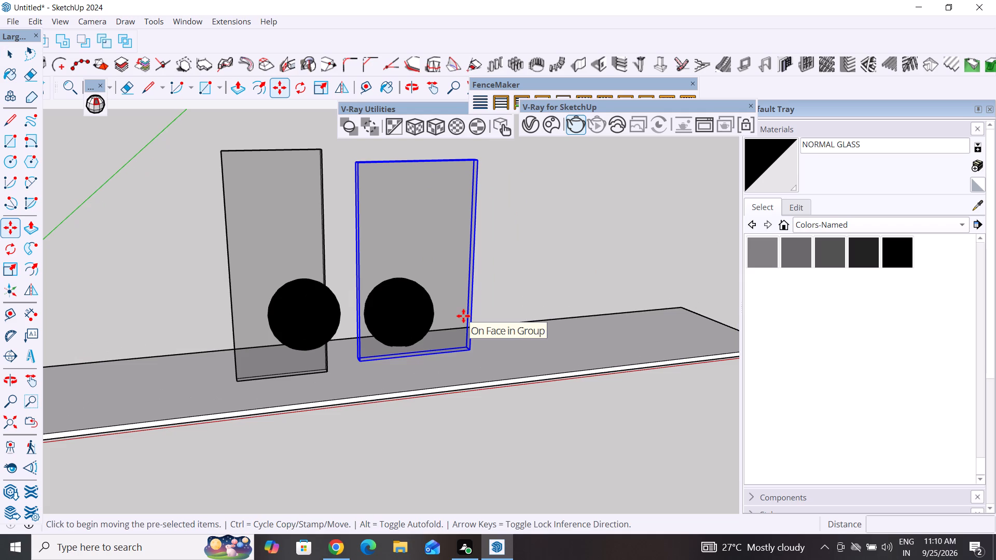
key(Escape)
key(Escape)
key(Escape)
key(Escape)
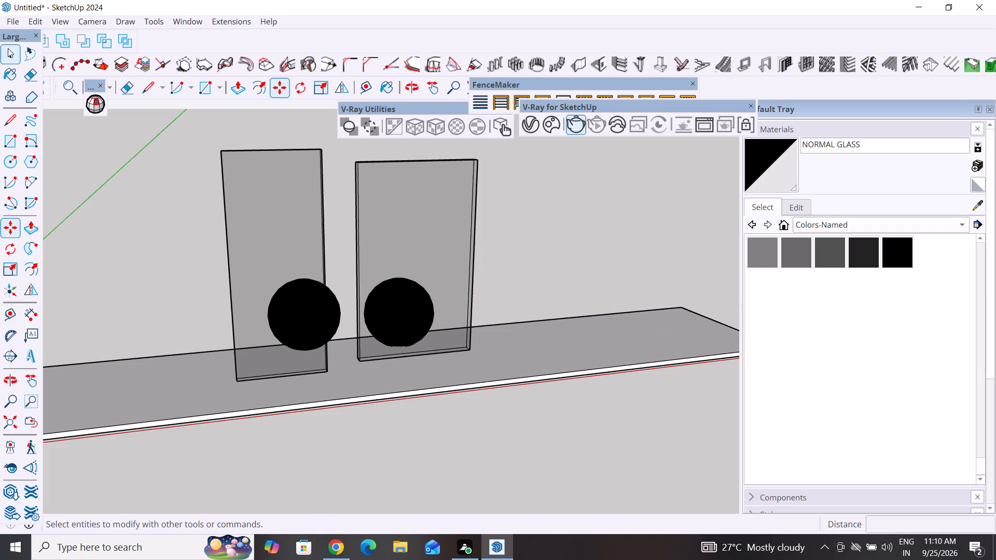
Copy the NORMAL GLASS panel about 962' 8" along the base slab, toward its empty end.
click(8, 48)
click(638, 210)
click(442, 339)
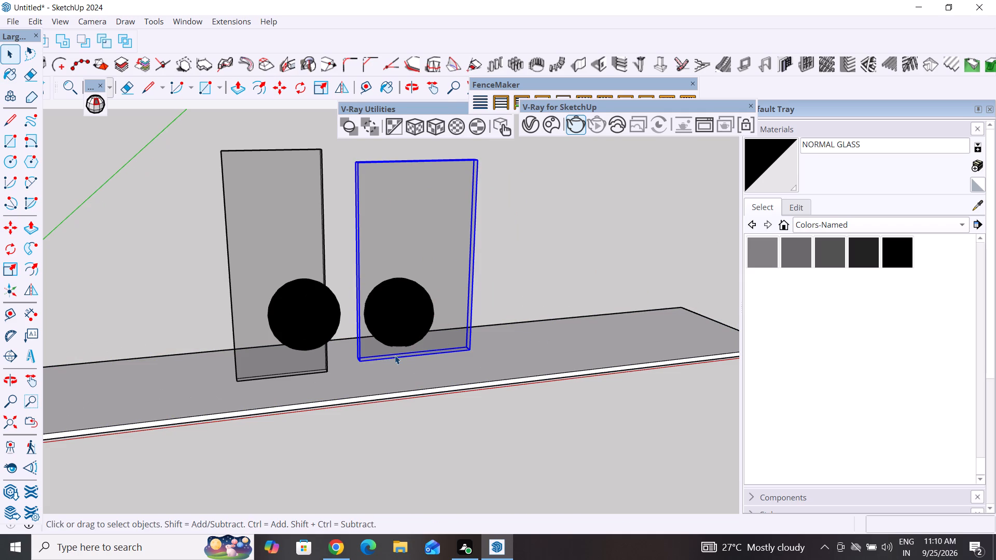
key(m)
click(360, 362)
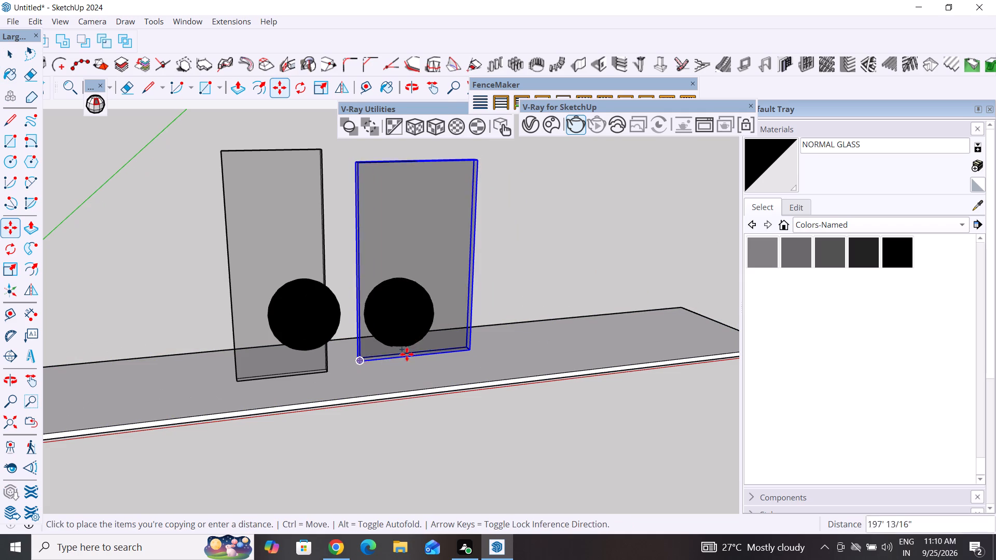
click(537, 333)
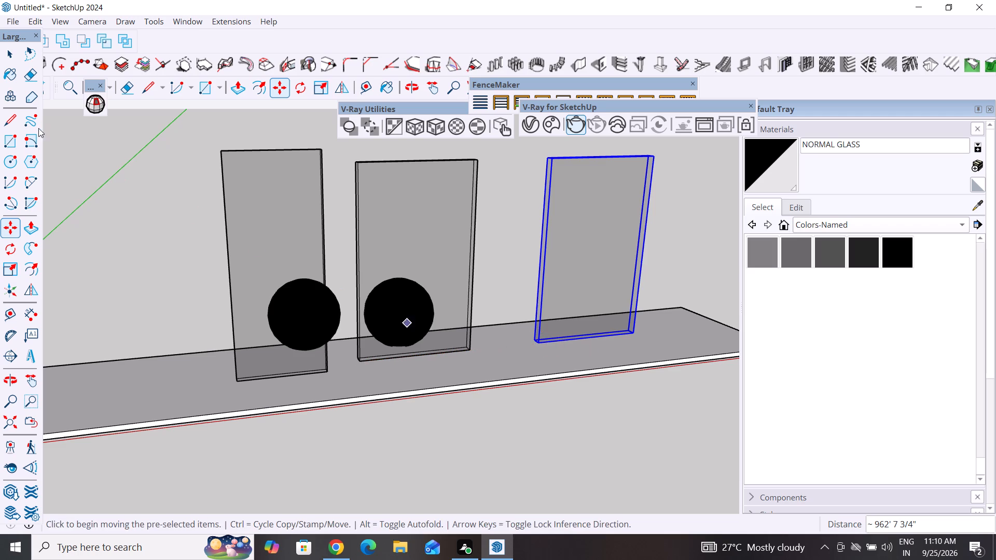
click(11, 53)
Move the black sphere at the middle panel about 1020' 5" along the slab, in front of the new panel copy.
scroll(382, 318, down, 5)
middle_drag(508, 361, 480, 382)
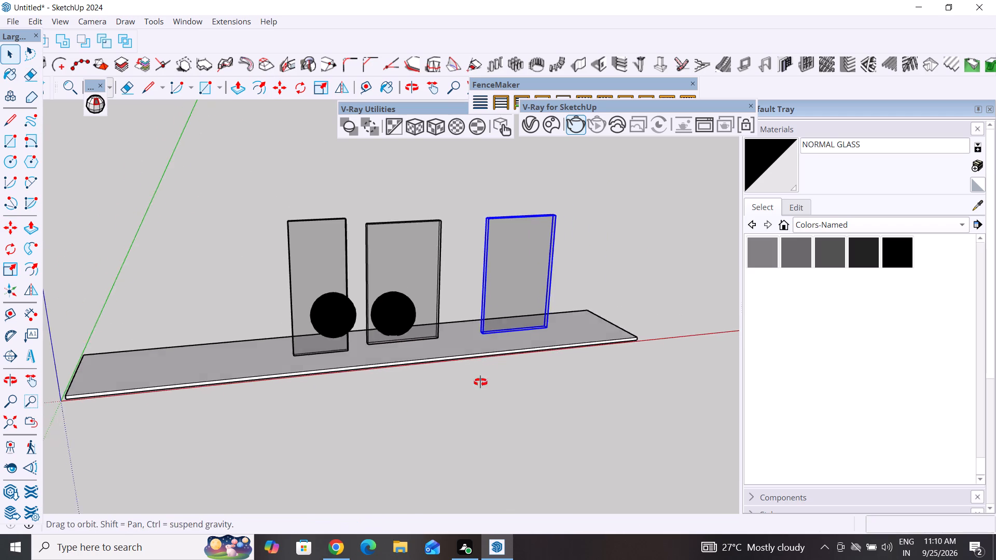
middle_drag(480, 382, 260, 447)
middle_drag(580, 354, 86, 272)
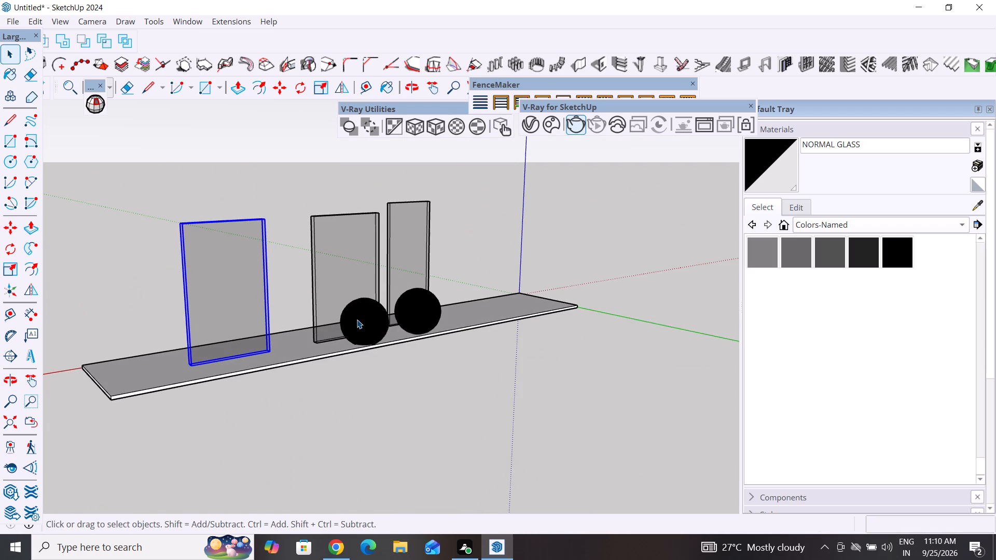
click(365, 321)
key(m)
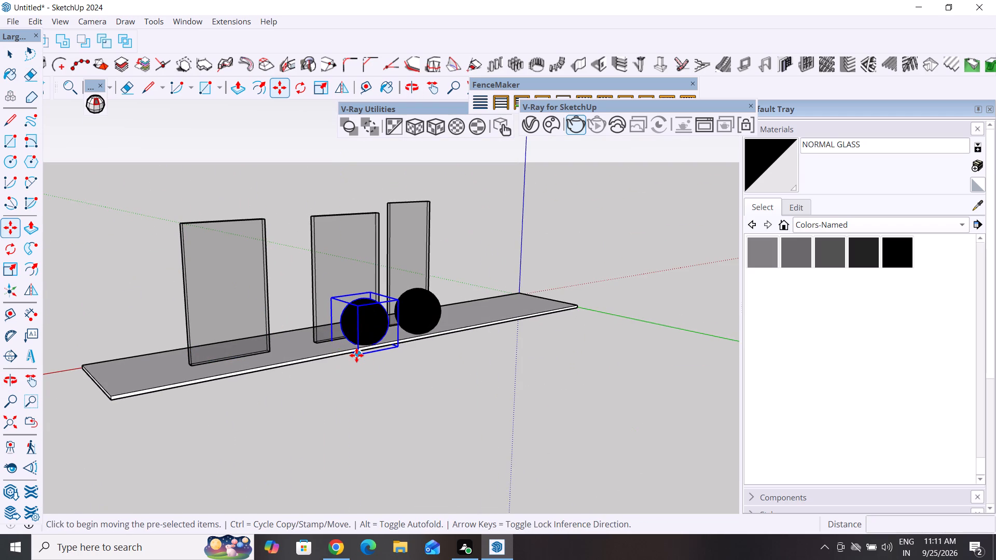
click(356, 355)
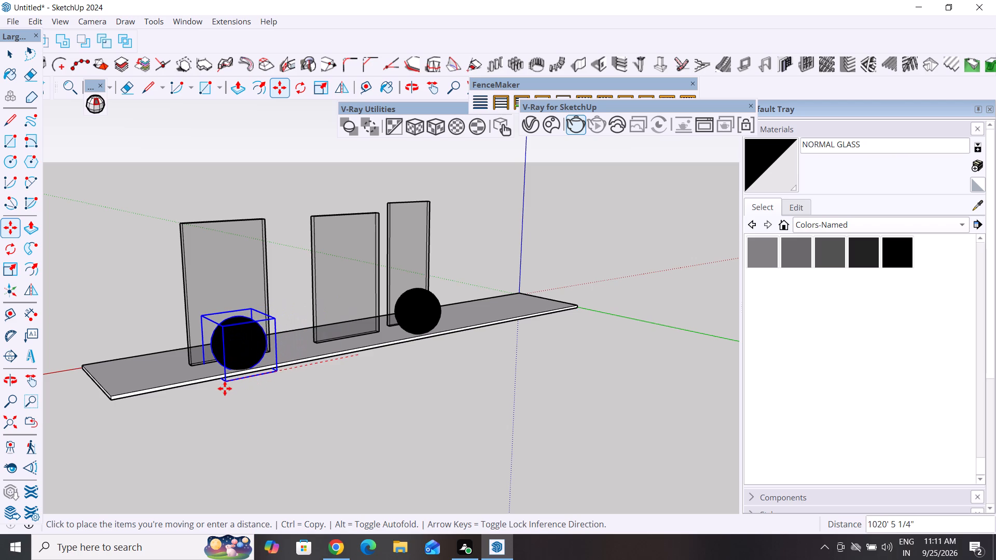
click(225, 388)
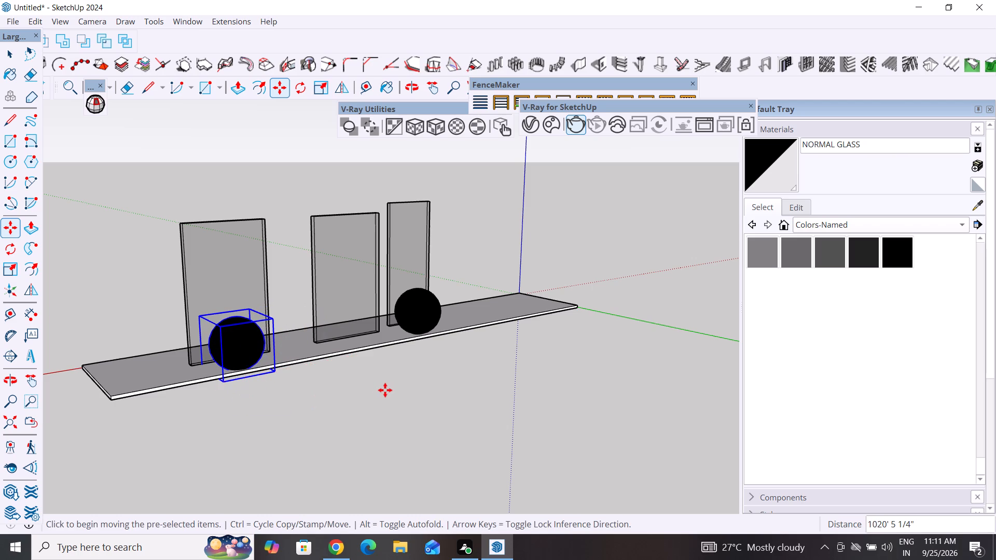
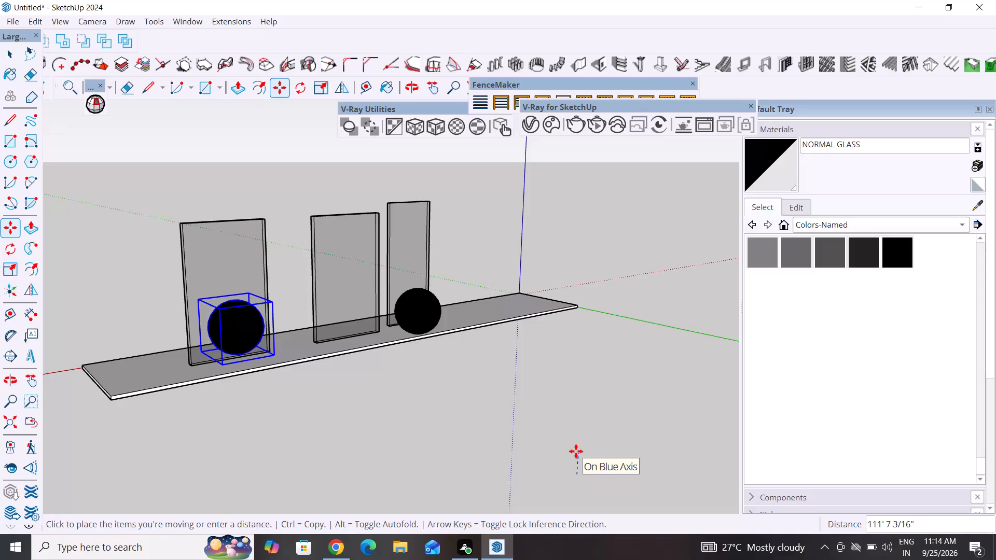
Examine the three glass panels and the two black spheres from both long sides of the base slab.
key(Escape)
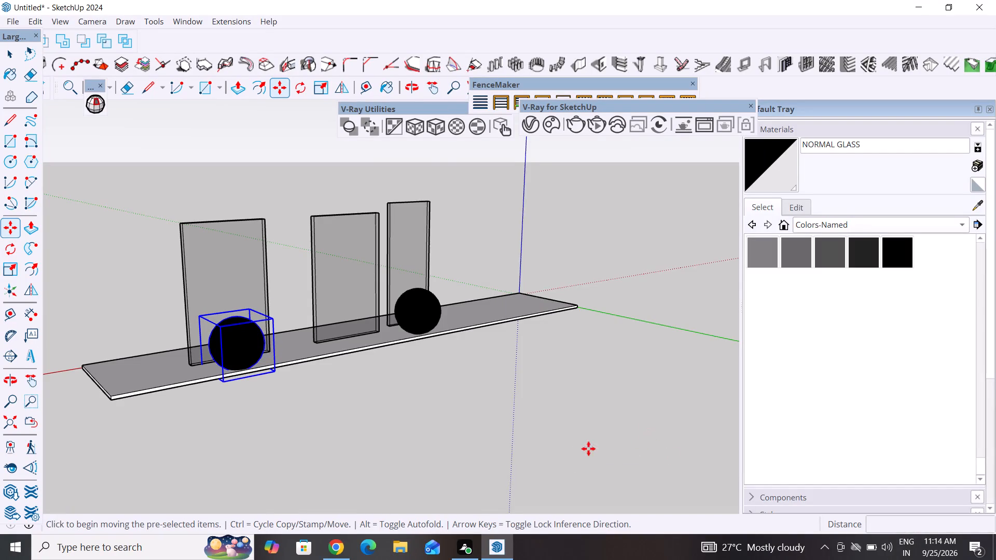
scroll(593, 447, down, 2)
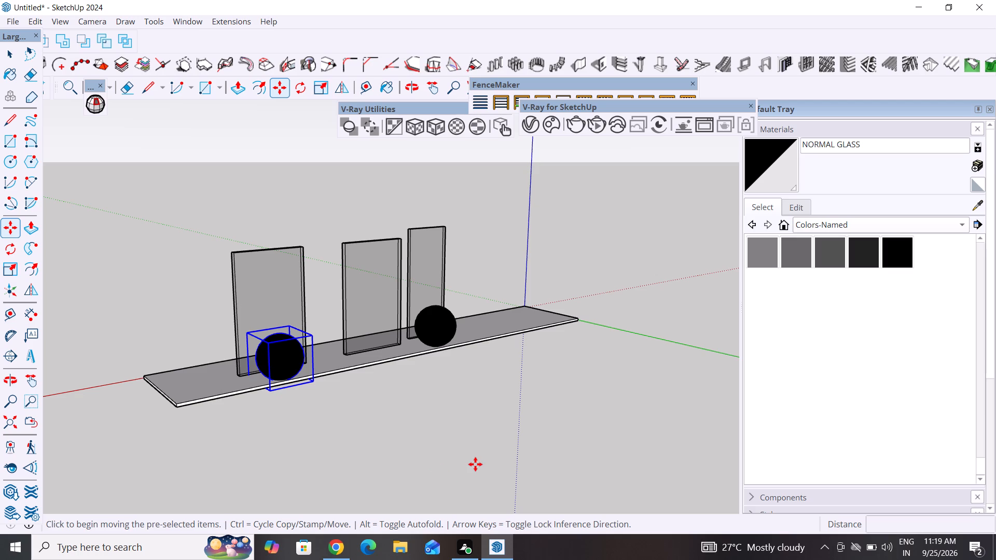
scroll(473, 382, down, 4)
middle_drag(531, 353, 335, 431)
scroll(468, 367, up, 3)
scroll(537, 243, up, 3)
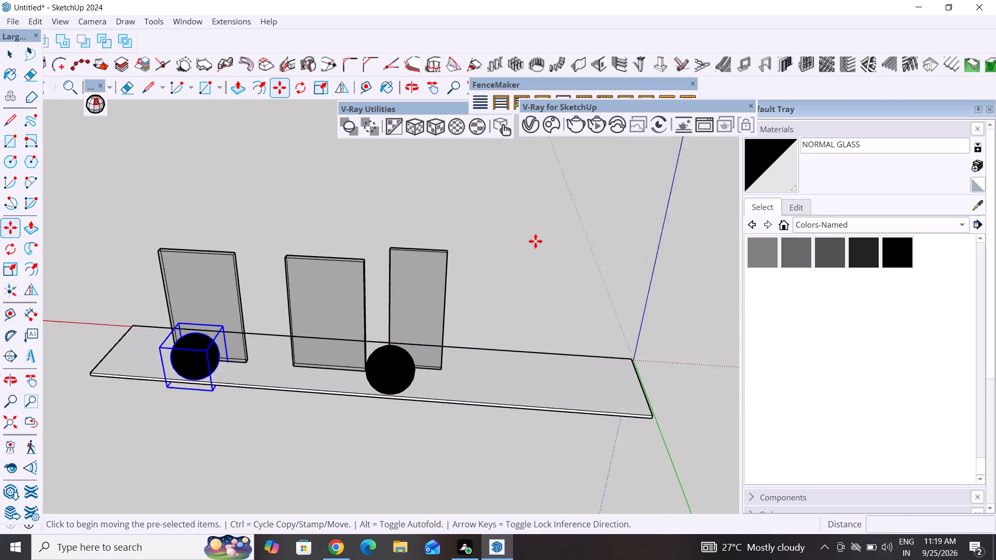
middle_drag(458, 310, 518, 306)
scroll(376, 296, up, 3)
middle_drag(337, 301, 370, 278)
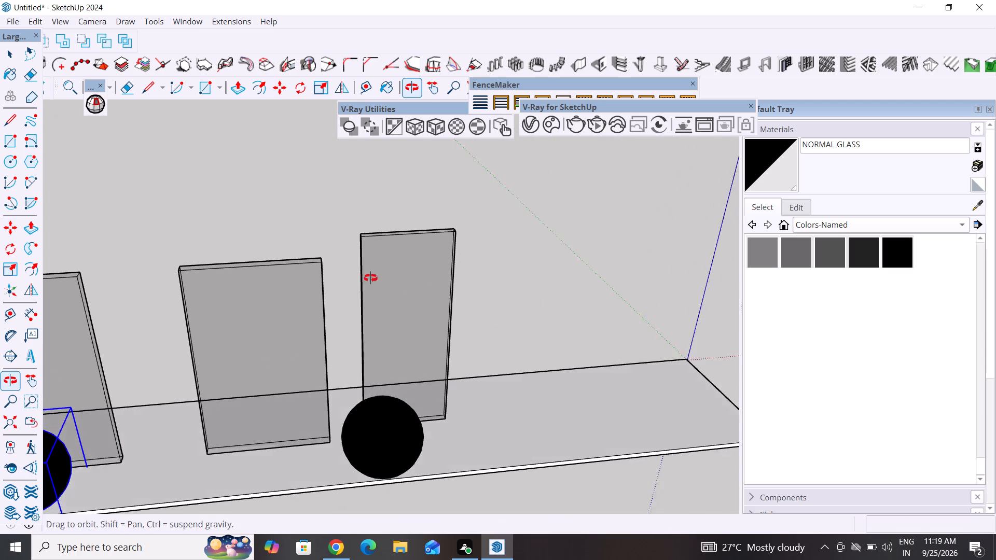
middle_drag(370, 278, 0, 350)
middle_drag(235, 430, 65, 362)
middle_drag(259, 406, 58, 337)
middle_drag(249, 350, 122, 427)
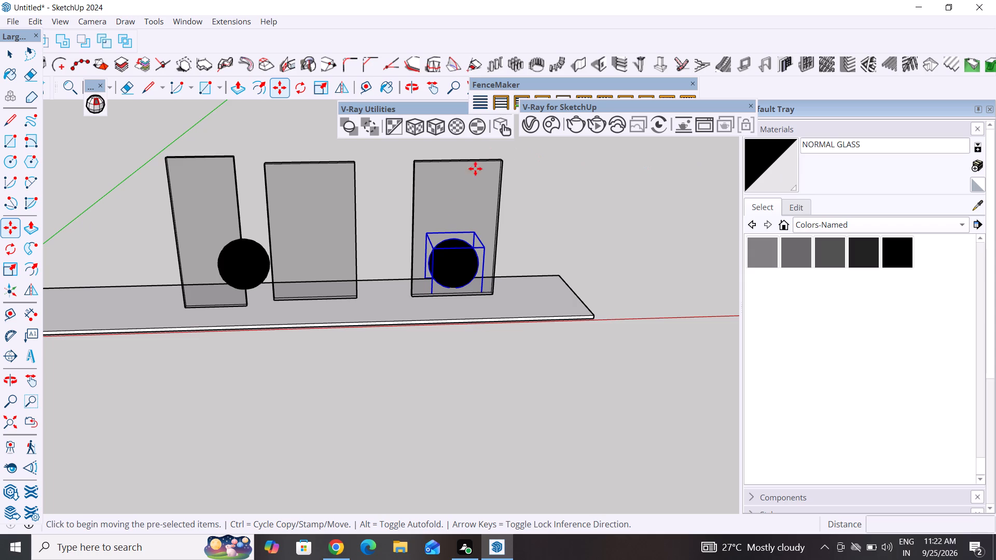
Select the new panel copy and open the V-Ray Asset Editor on its NORMAL GLASS material.
click(10, 51)
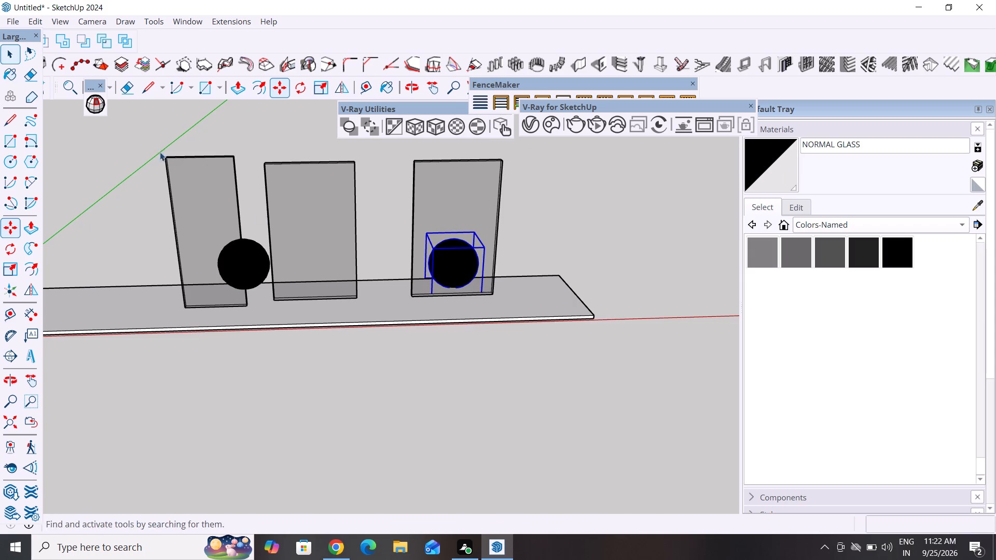
click(455, 197)
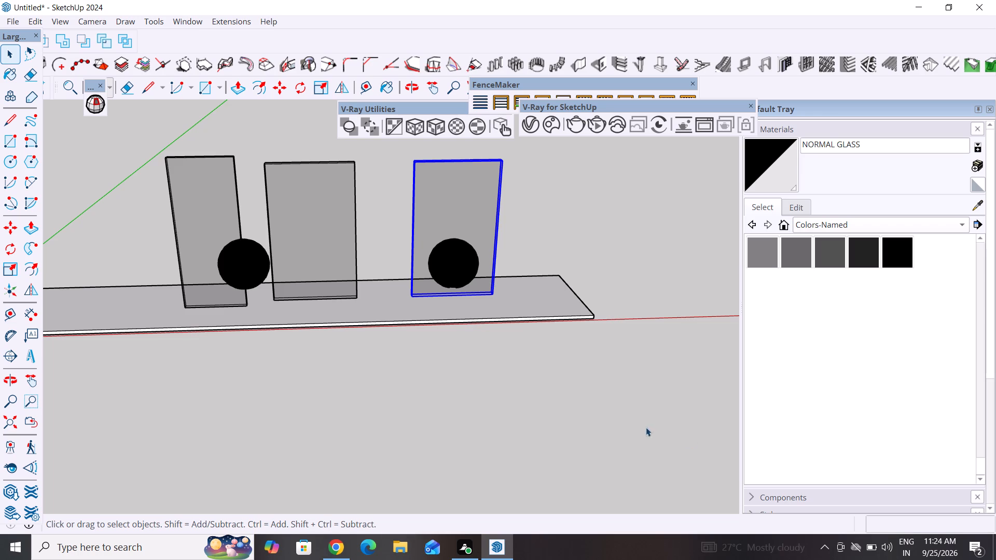
click(476, 187)
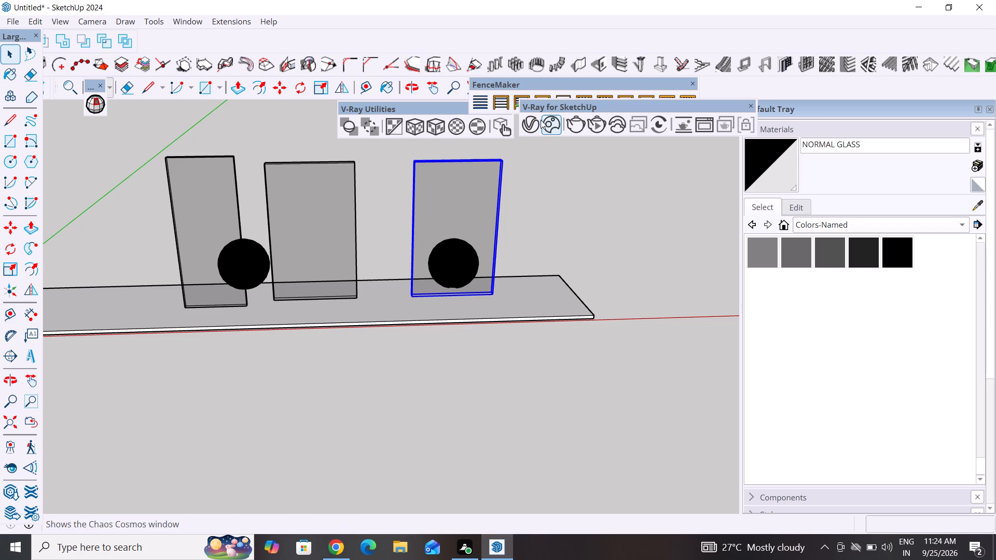
click(522, 136)
click(527, 129)
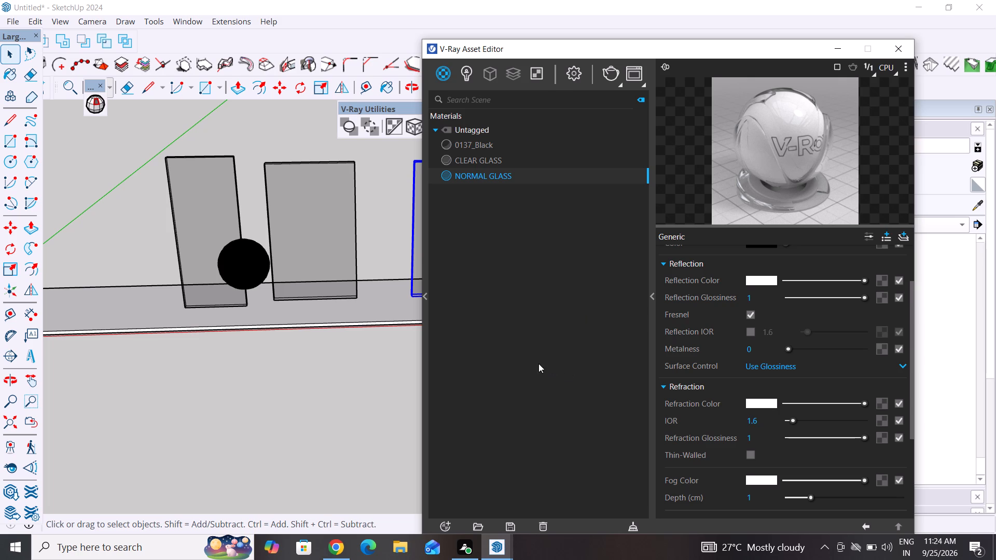
drag(635, 53, 797, 27)
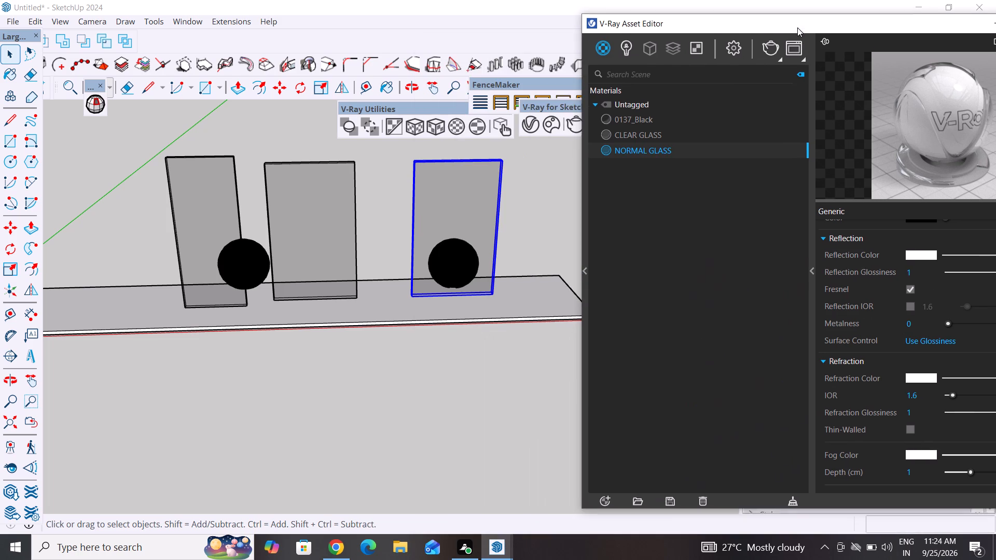
drag(797, 27, 745, 0)
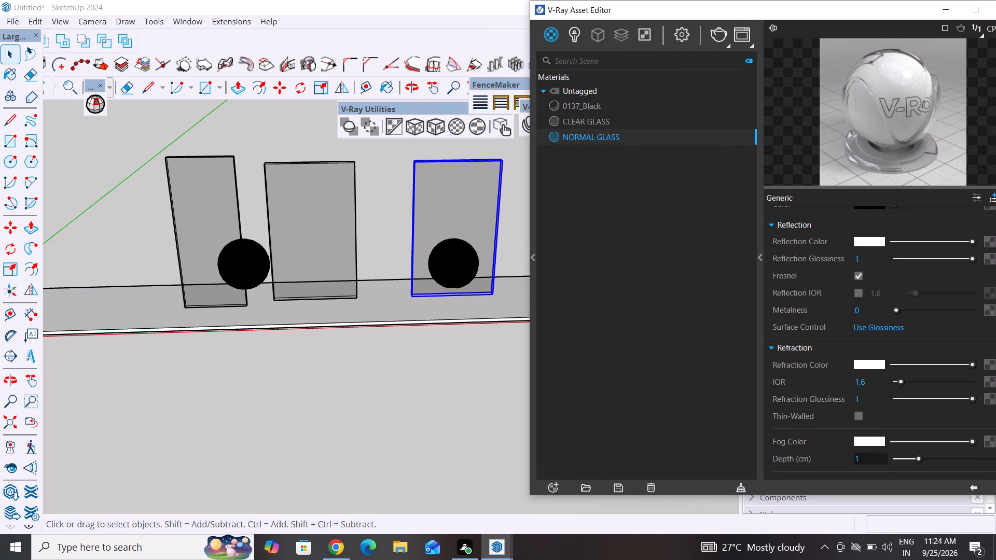
Open the NORMAL GLASS fog color for editing, with the color space Rendering (RGB) and the range 0 to 255.
click(873, 444)
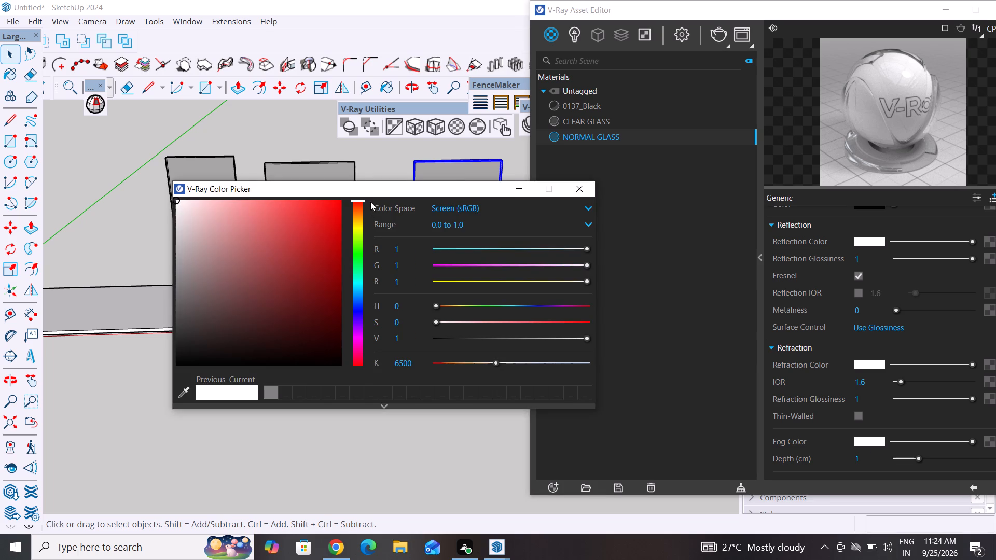
drag(367, 190, 685, 179)
click(765, 197)
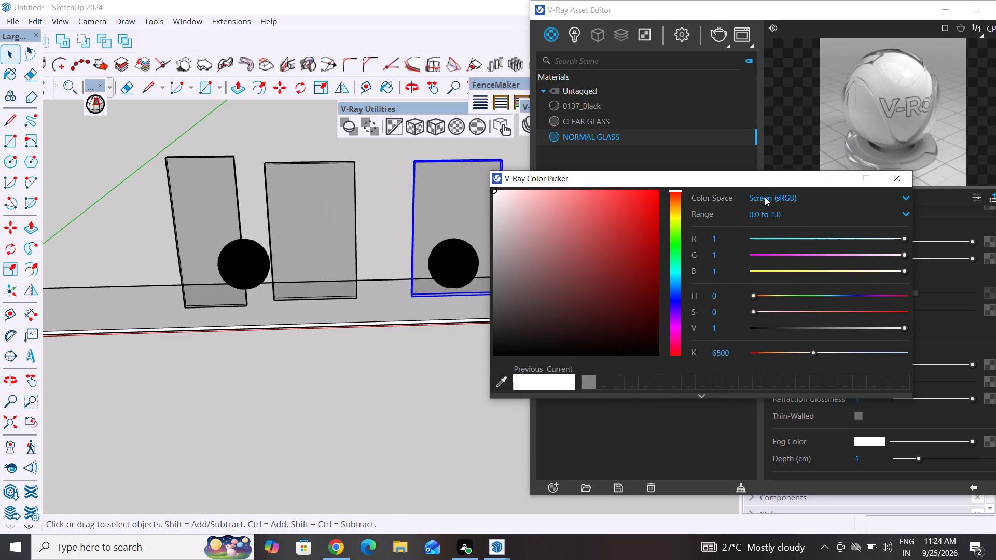
click(774, 233)
click(768, 214)
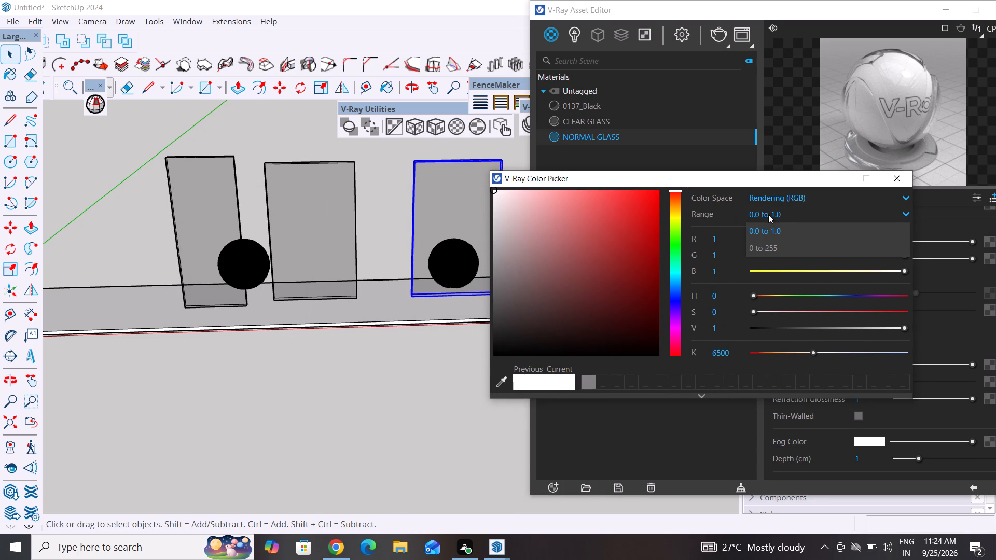
click(775, 246)
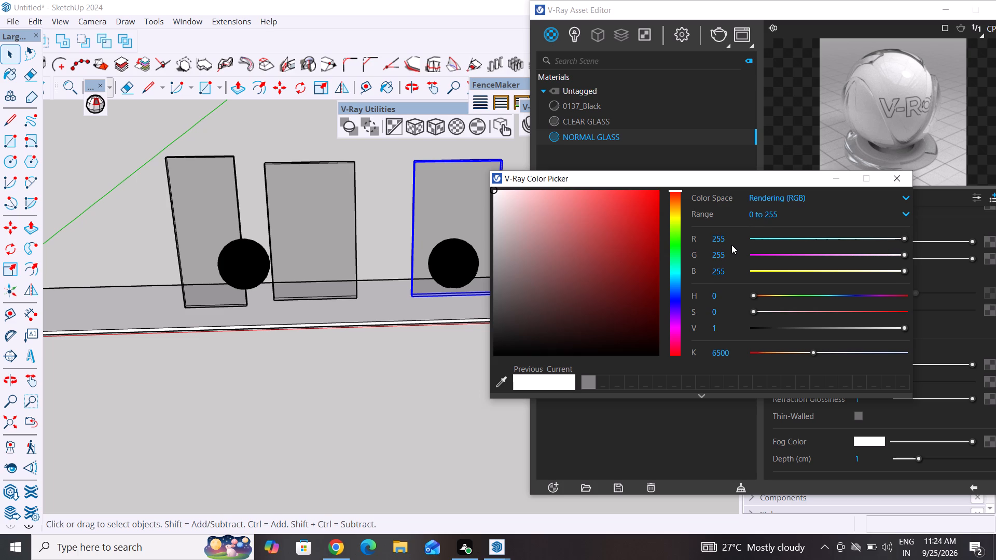
Set the NORMAL GLASS fog color to a dark red with R 151, G 22 and B 22.
click(722, 241)
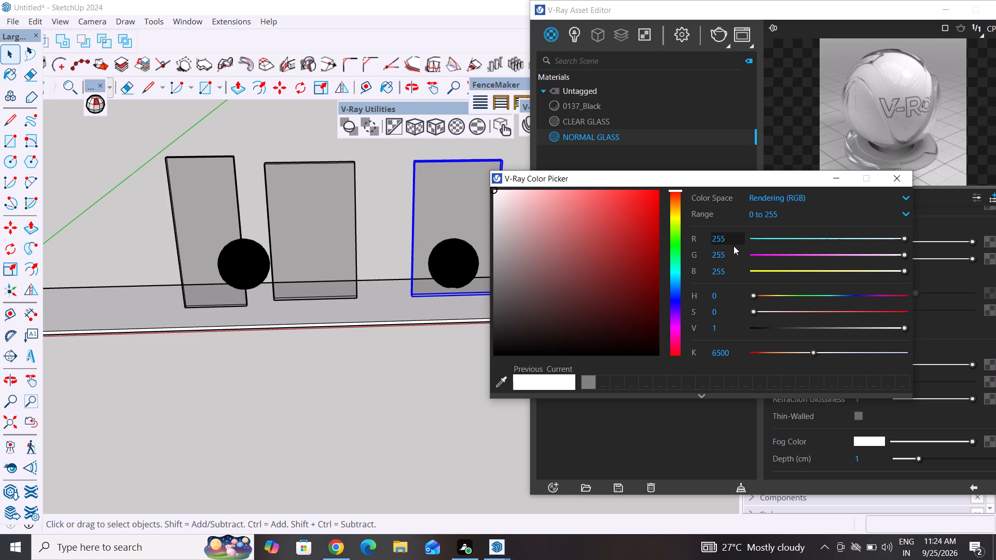
click(734, 246)
click(731, 242)
key(BackSpace)
key(BackSpace)
key(BackSpace)
text(151)
click(725, 256)
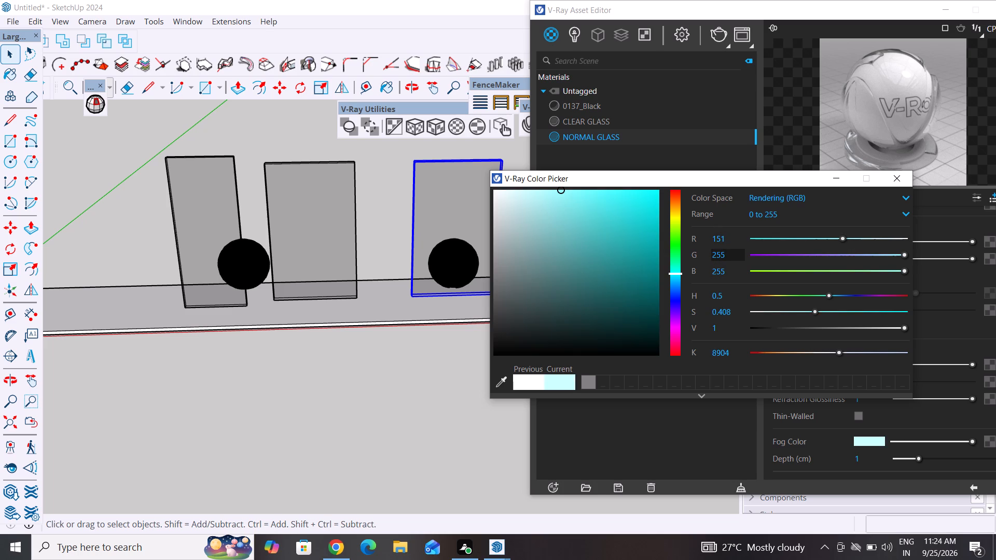
key(BackSpace)
key(BackSpace)
key(BackSpace)
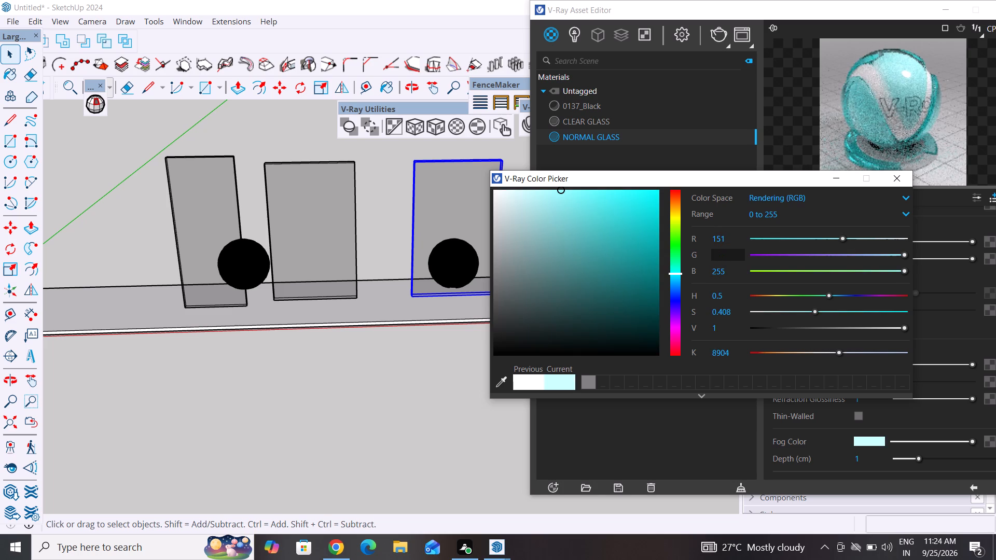
text(22)
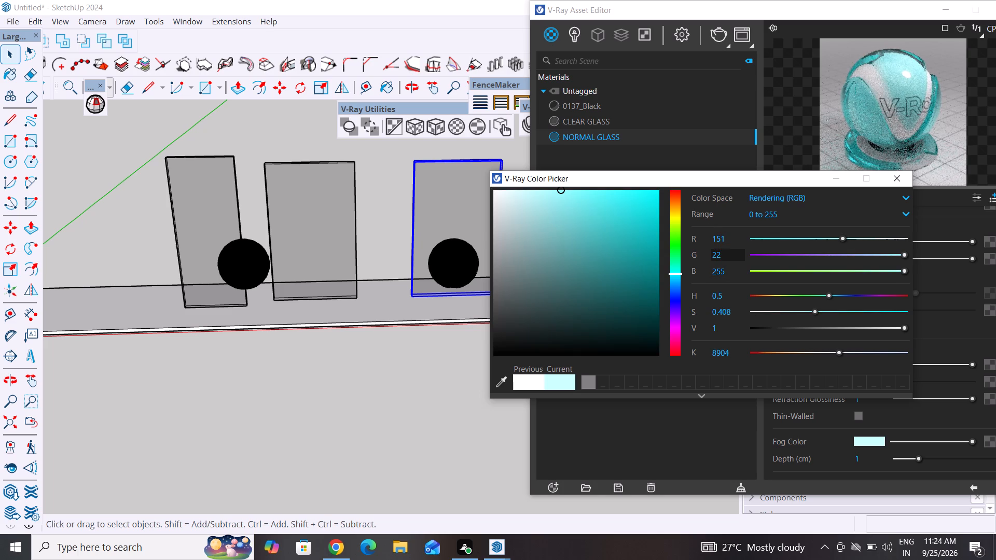
click(729, 278)
click(731, 270)
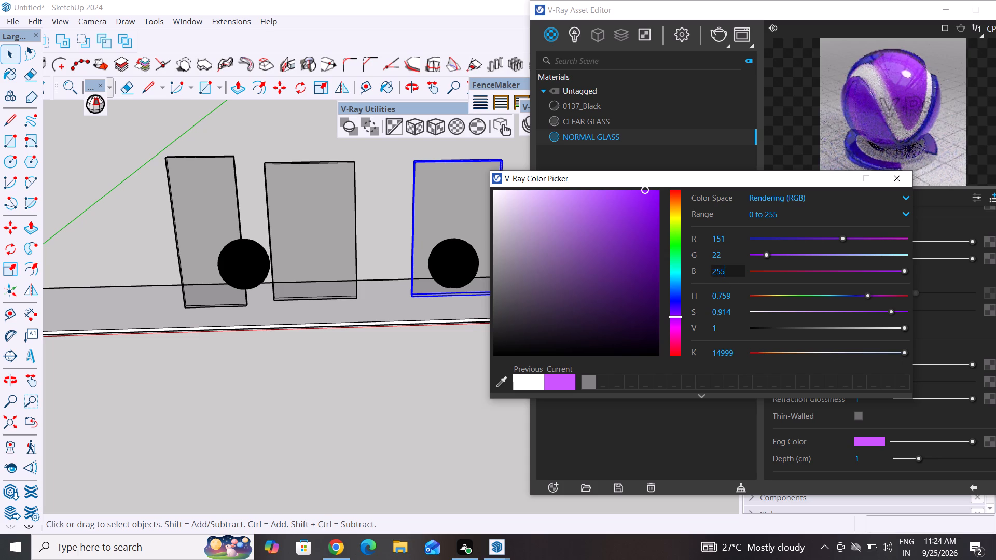
key(BackSpace)
key(BackSpace)
key(BackSpace)
key(BackSpace)
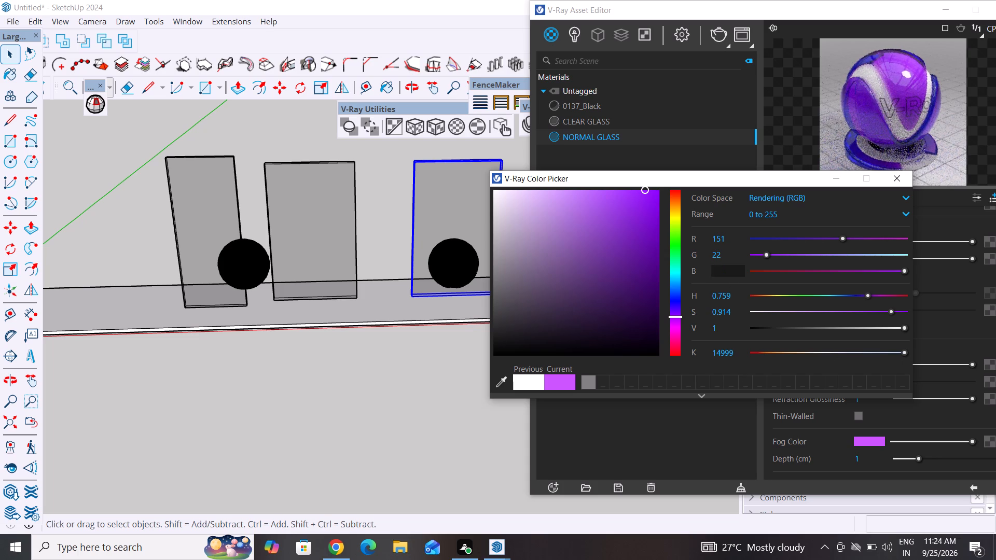
text(22)
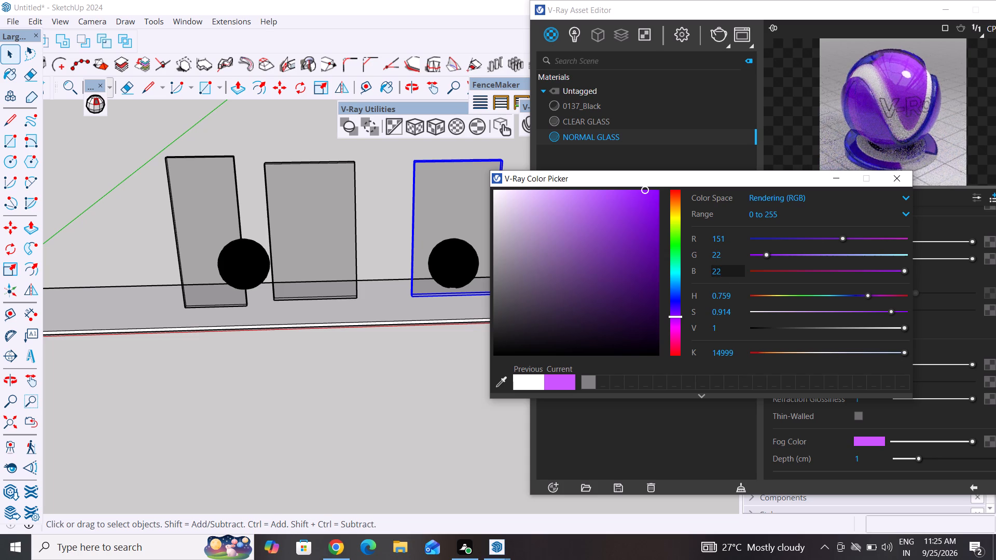
click(726, 176)
key(Return)
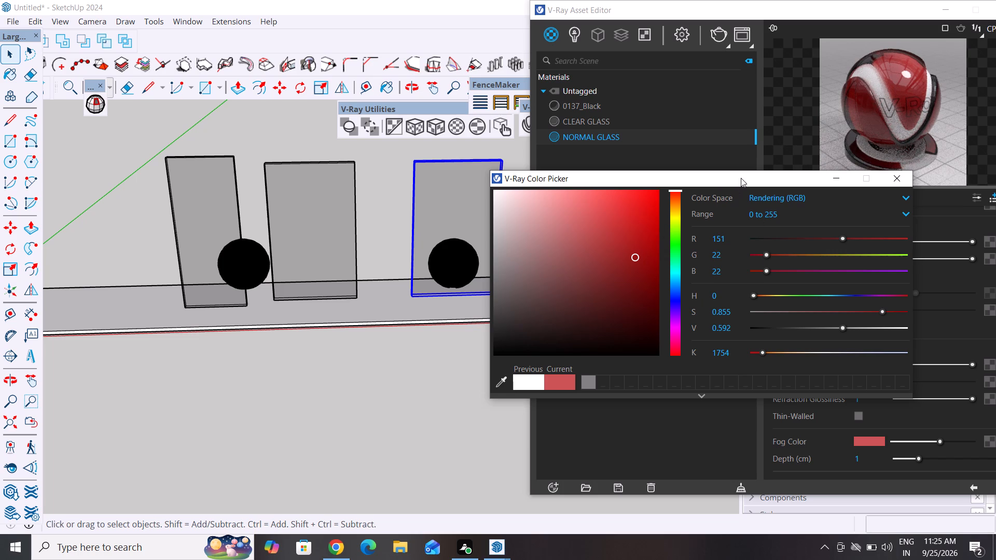
Set the fog depth of the NORMAL GLASS material to 5 cm.
drag(741, 178, 355, 186)
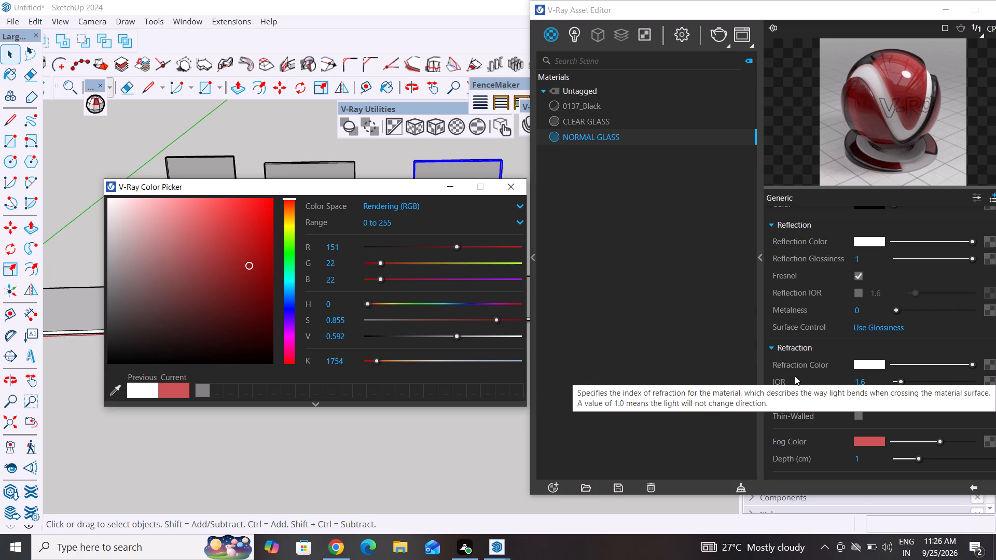
scroll(827, 375, down, 1)
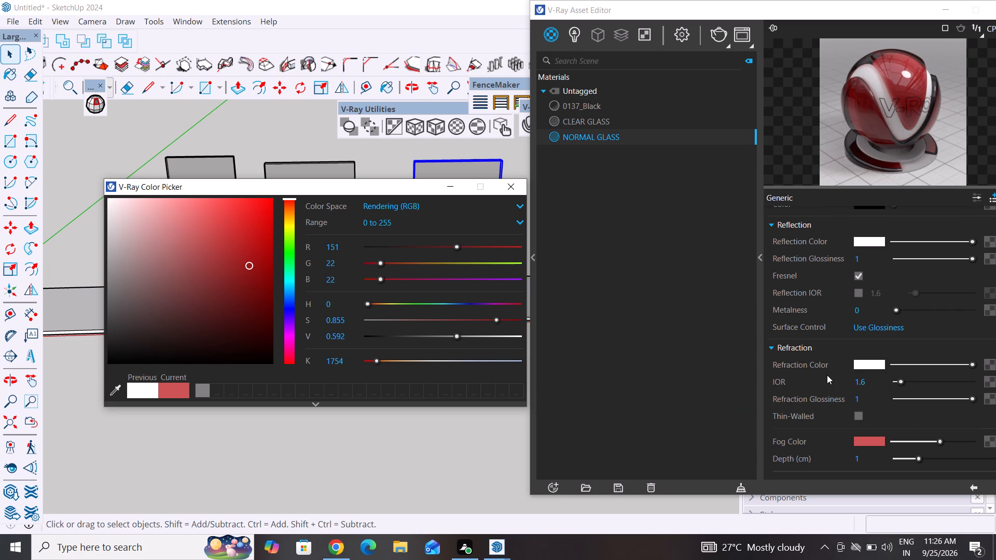
scroll(827, 375, down, 1)
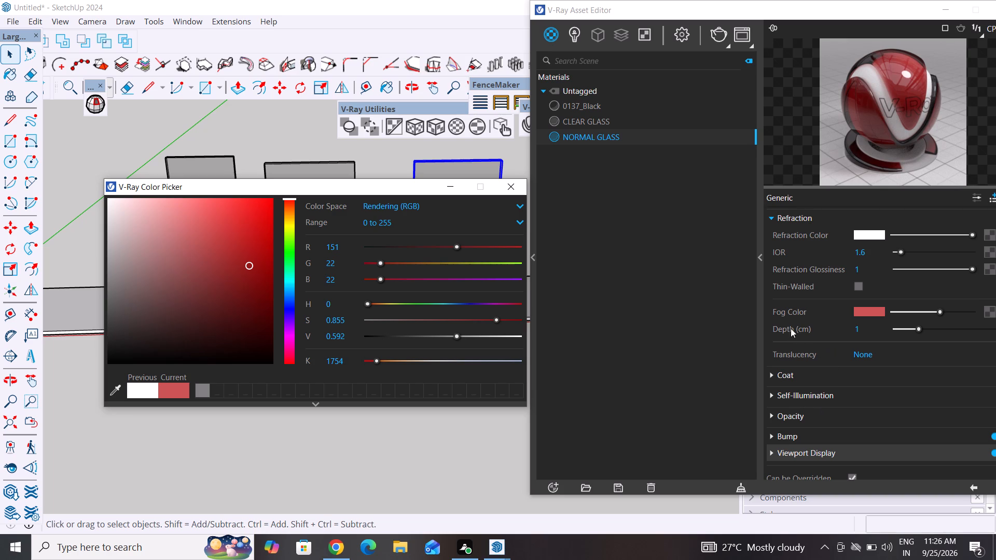
click(863, 326)
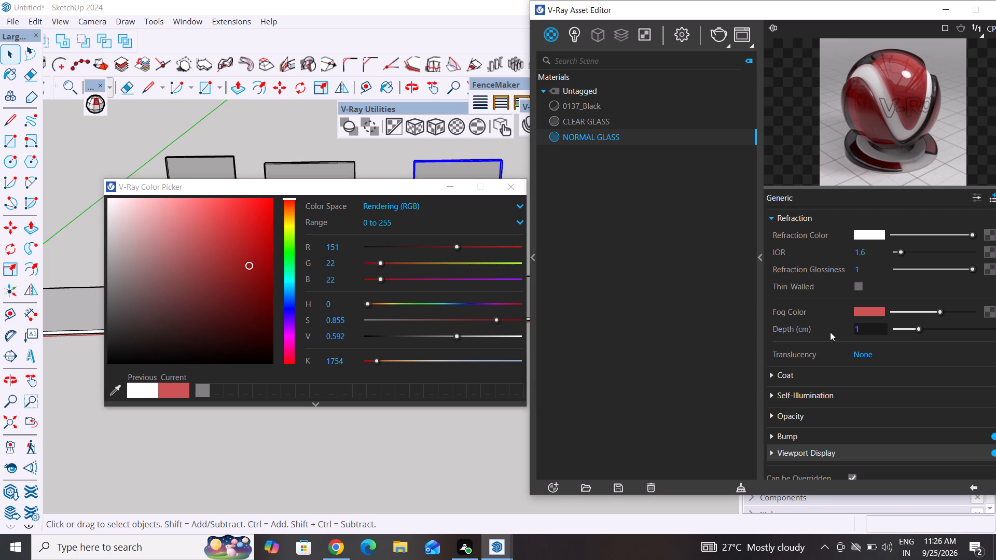
key(BackSpace)
key(5)
key(Return)
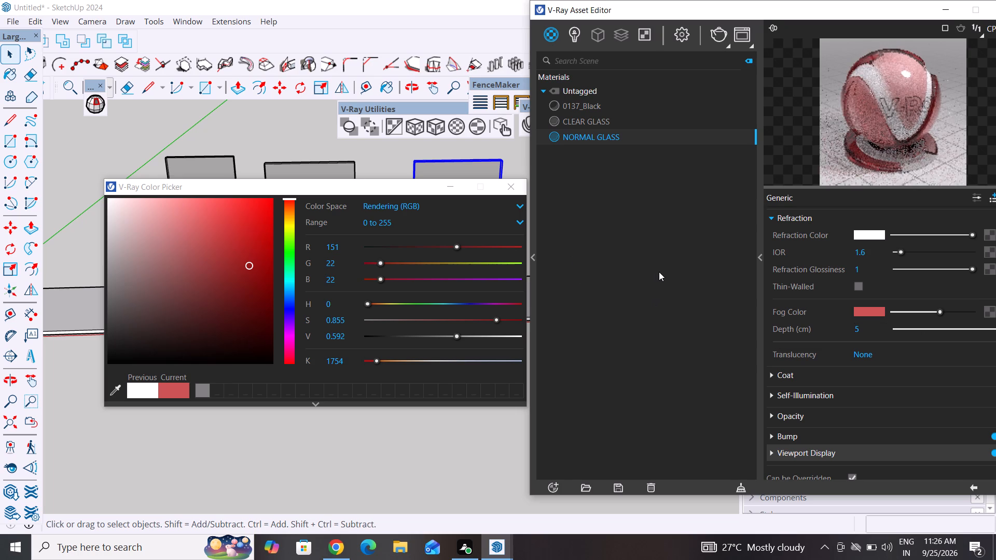
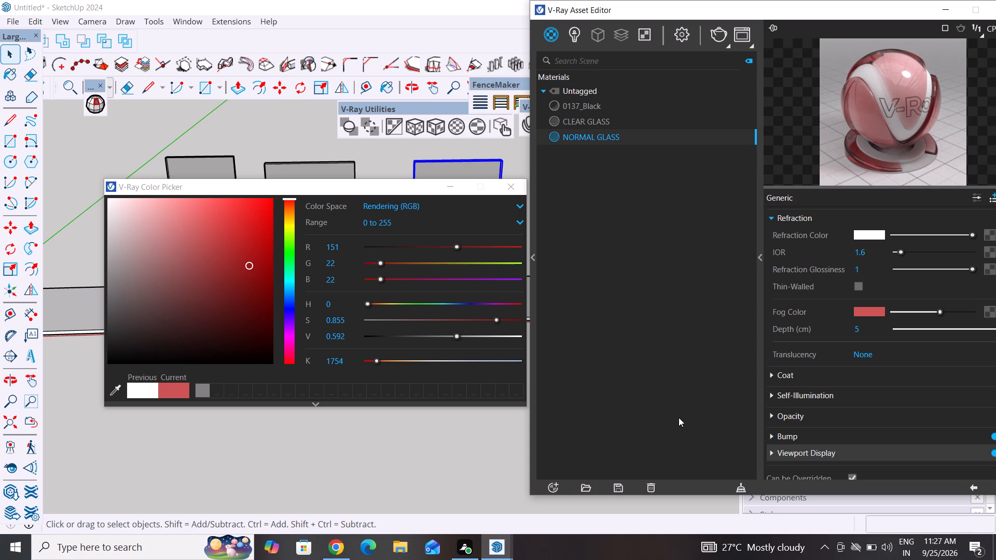
Examine the reflection, refraction, fog and translucency settings of the NORMAL GLASS material.
drag(851, 12, 612, 18)
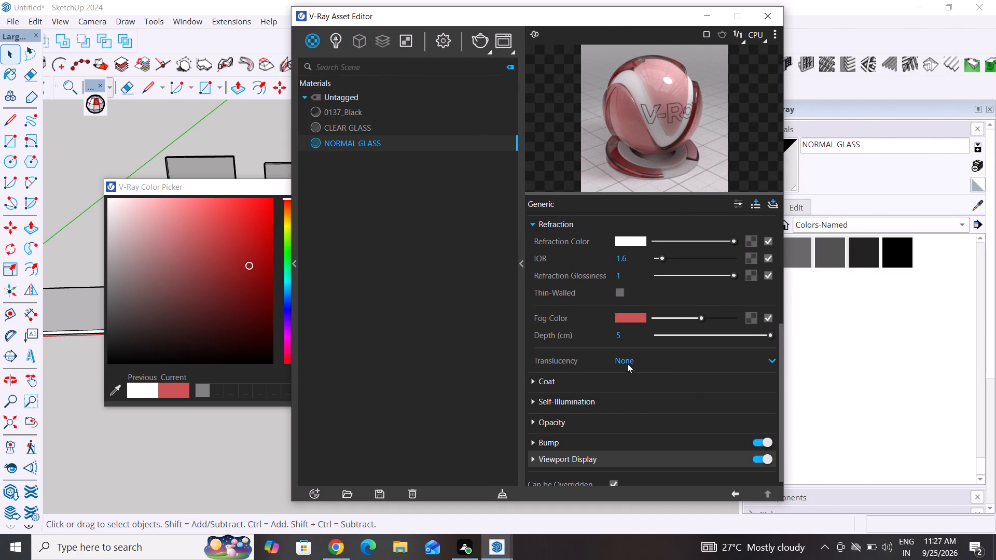
click(774, 360)
click(774, 360)
scroll(586, 313, up, 4)
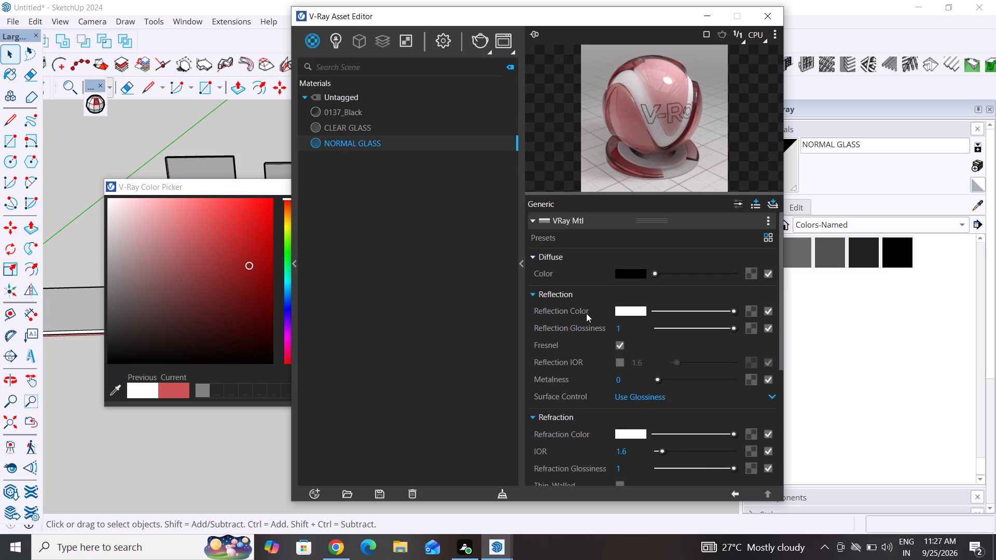
scroll(586, 313, down, 2)
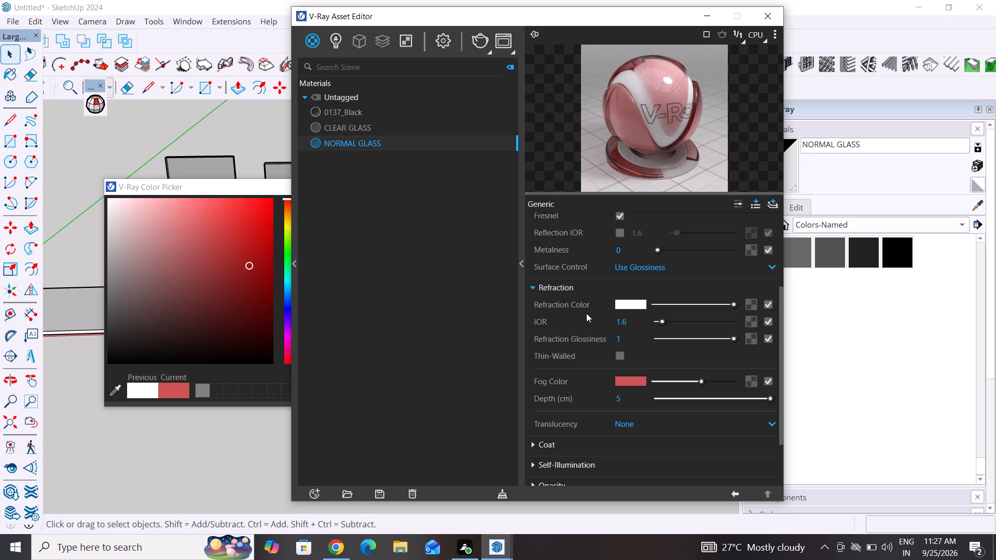
scroll(588, 315, down, 9)
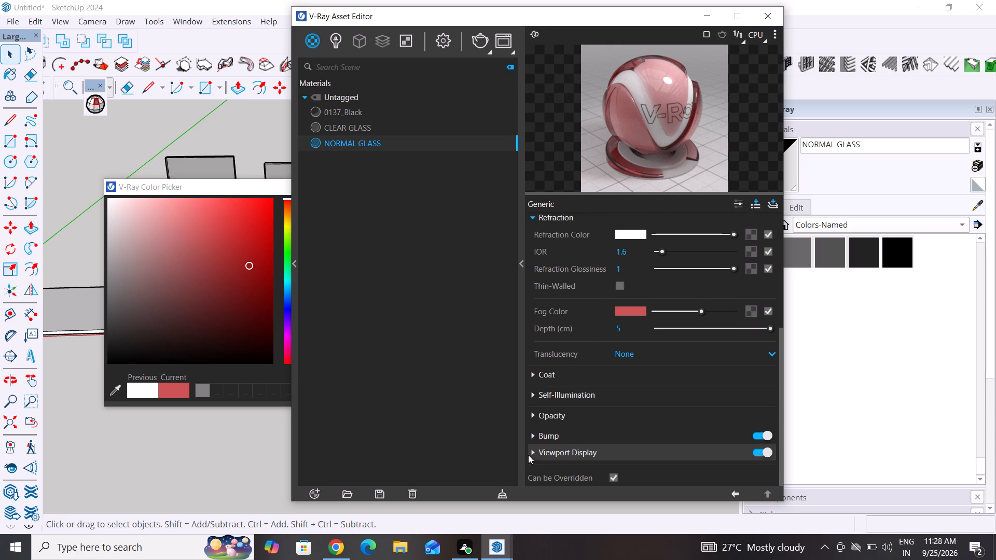
Expand the Bump, Opacity, Self-Illumination and Coat settings of the NORMAL GLASS material.
click(527, 438)
click(530, 436)
click(535, 436)
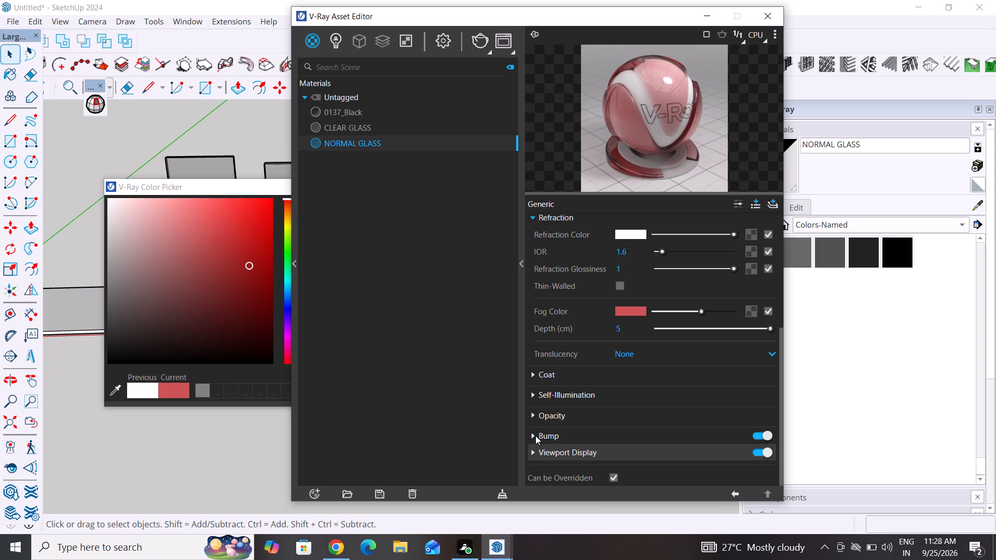
click(535, 436)
click(533, 410)
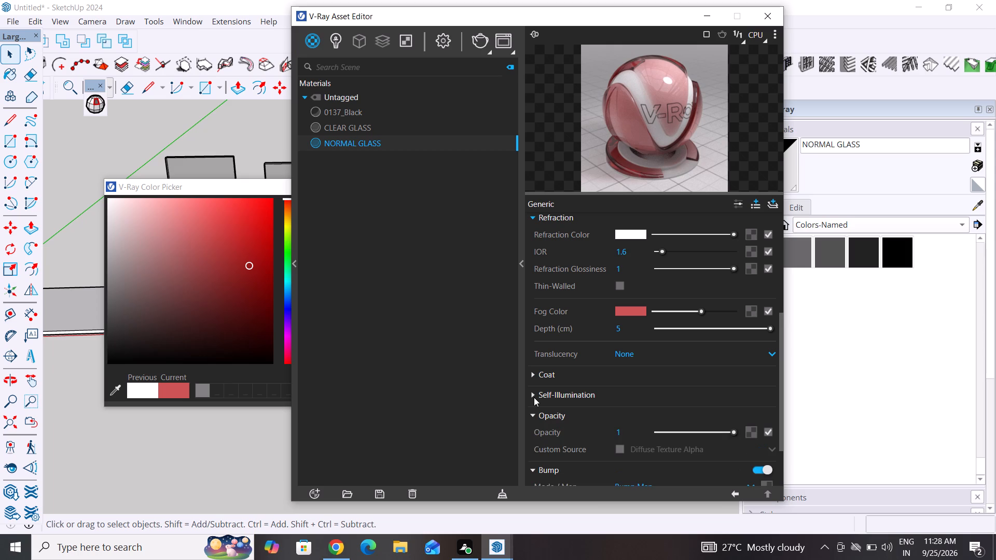
click(534, 391)
click(534, 372)
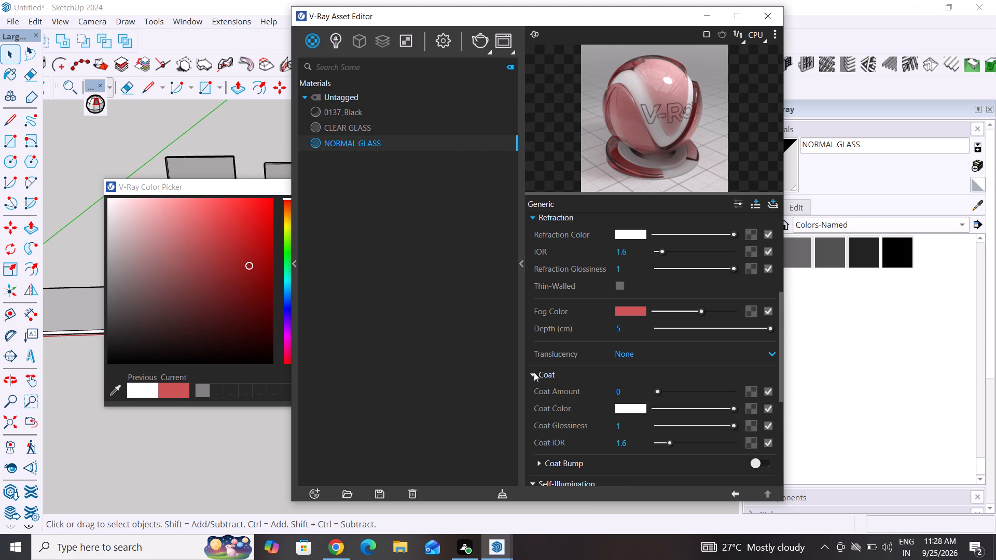
Review the NORMAL GLASS parameters from Diffuse and Reflection down to Refraction, Fog and Coat.
scroll(594, 371, up, 4)
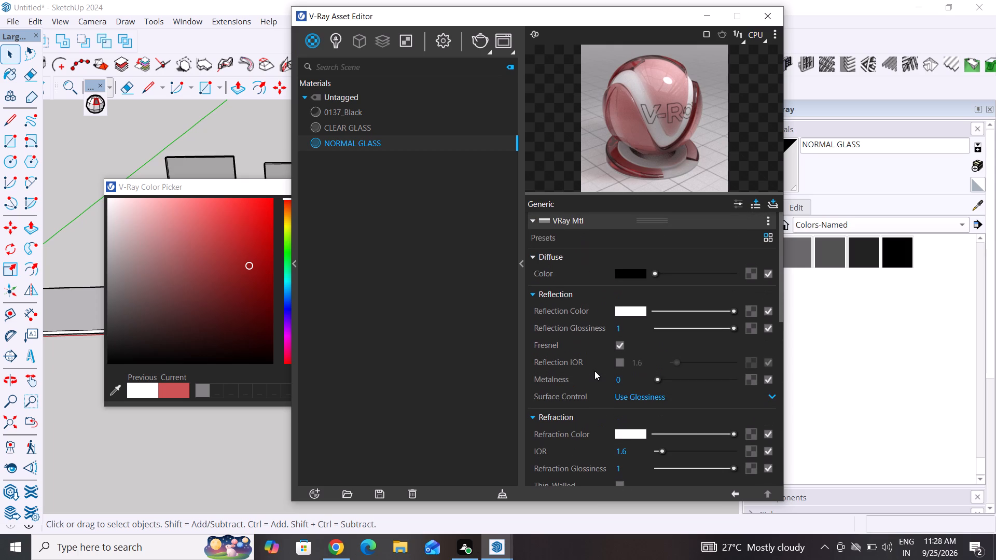
scroll(594, 371, up, 4)
scroll(594, 371, down, 2)
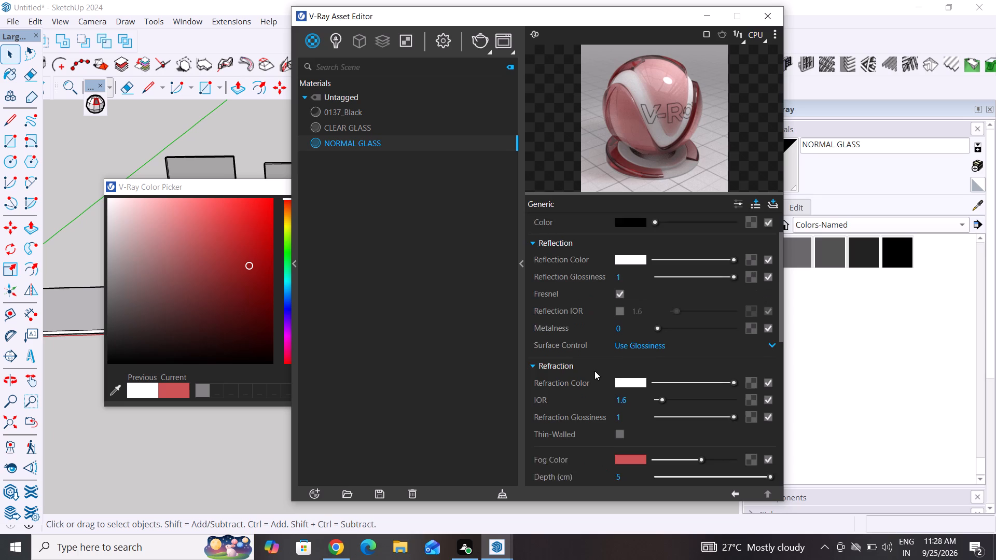
scroll(594, 371, down, 1)
scroll(594, 371, up, 3)
scroll(594, 371, down, 1)
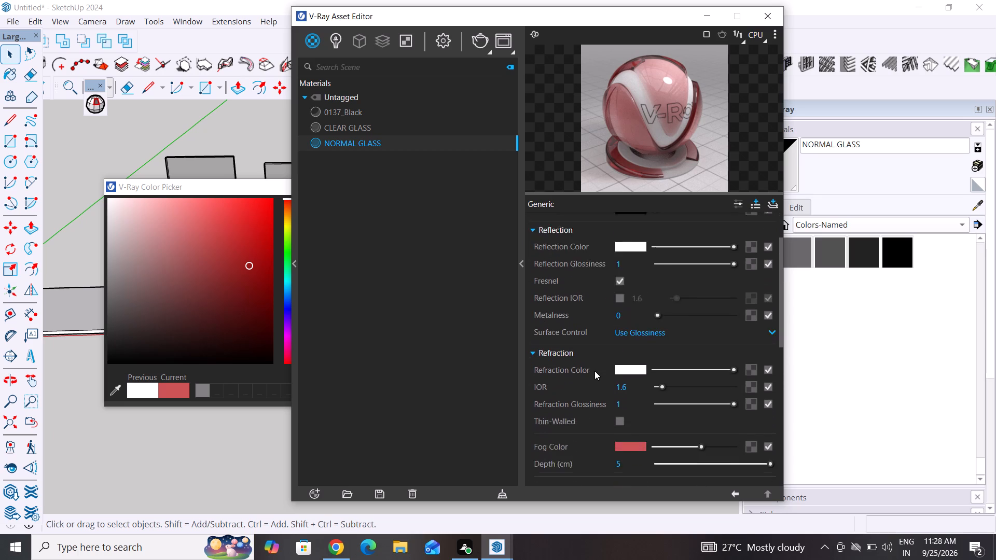
scroll(594, 371, down, 1)
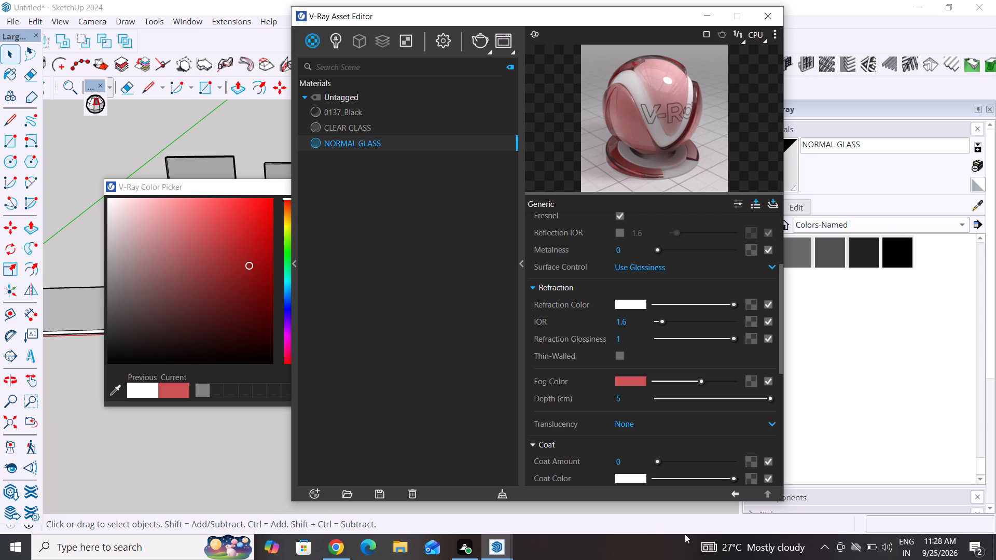
scroll(614, 374, up, 1)
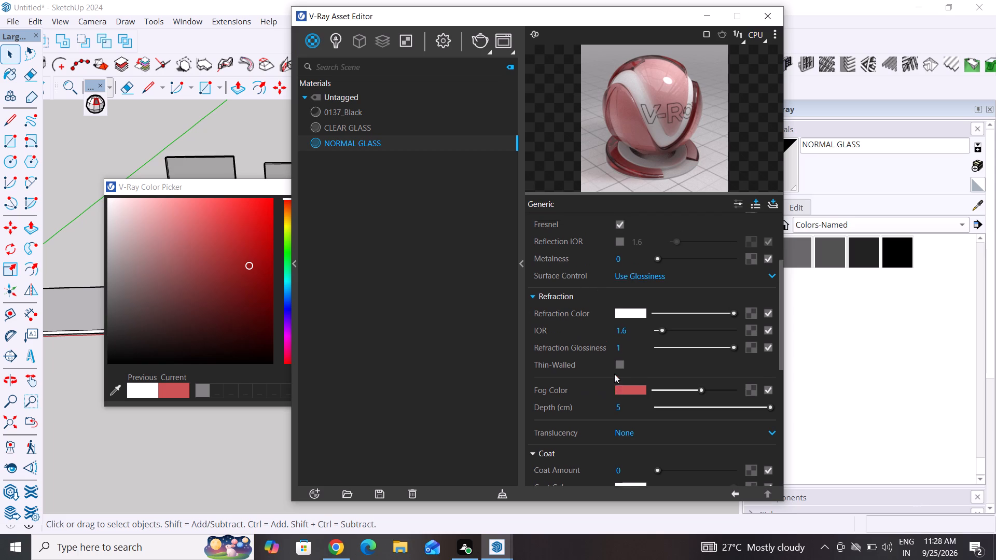
scroll(614, 374, up, 1)
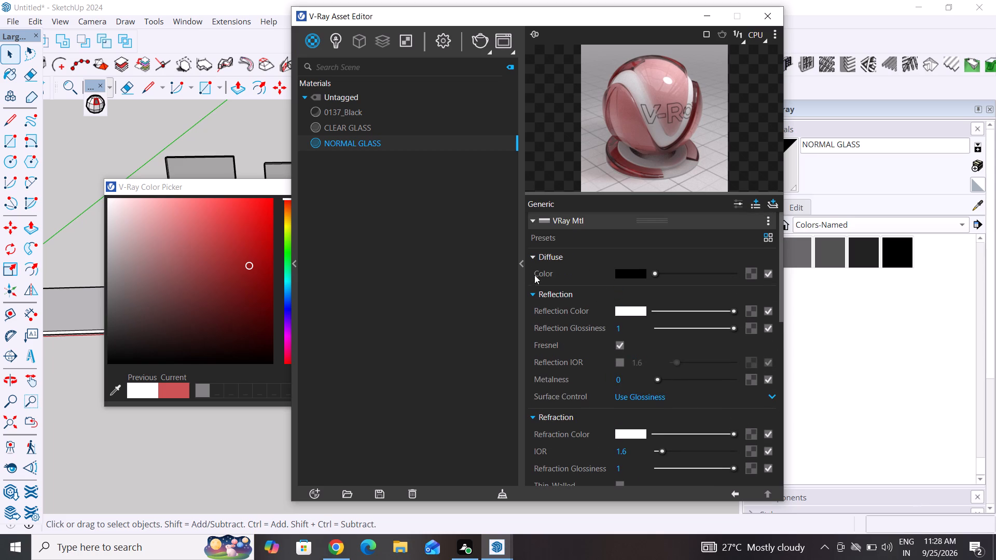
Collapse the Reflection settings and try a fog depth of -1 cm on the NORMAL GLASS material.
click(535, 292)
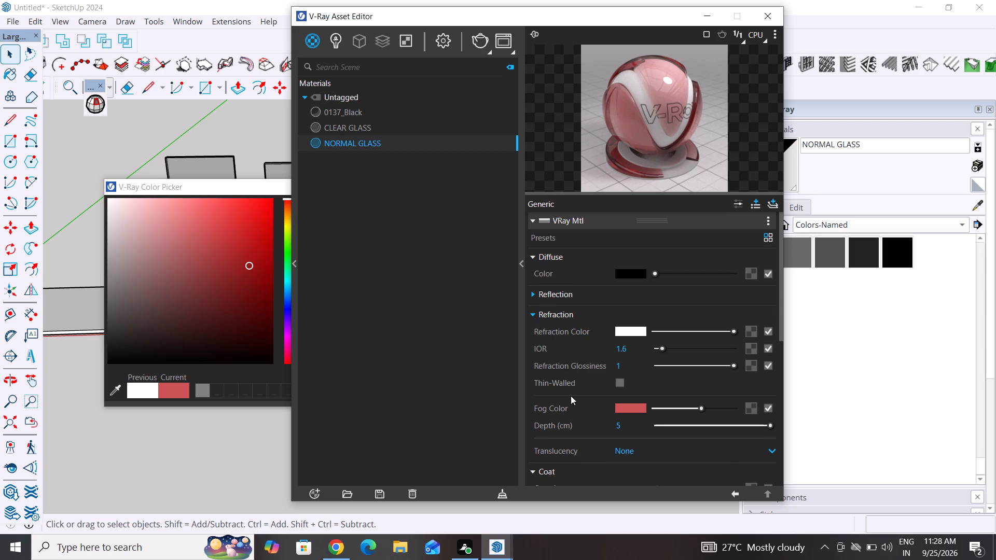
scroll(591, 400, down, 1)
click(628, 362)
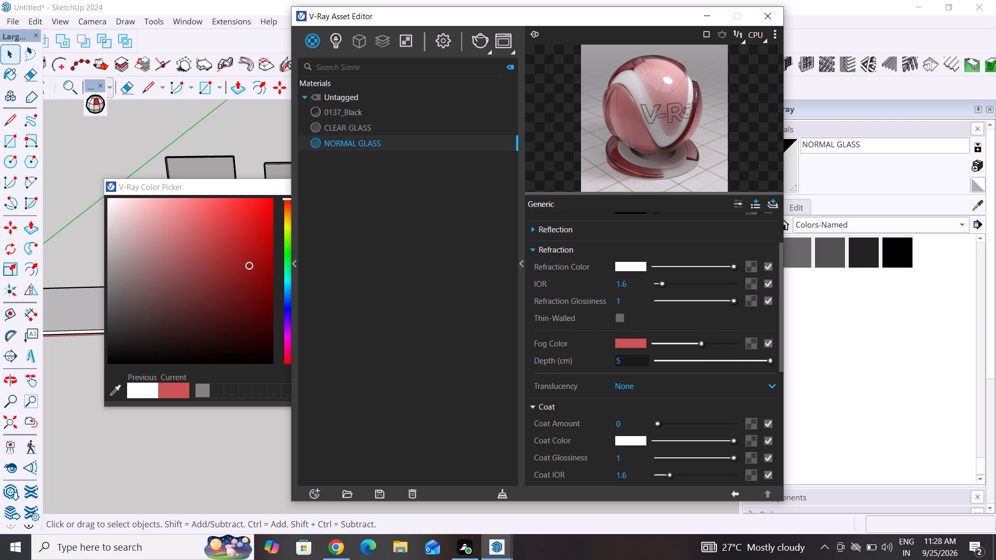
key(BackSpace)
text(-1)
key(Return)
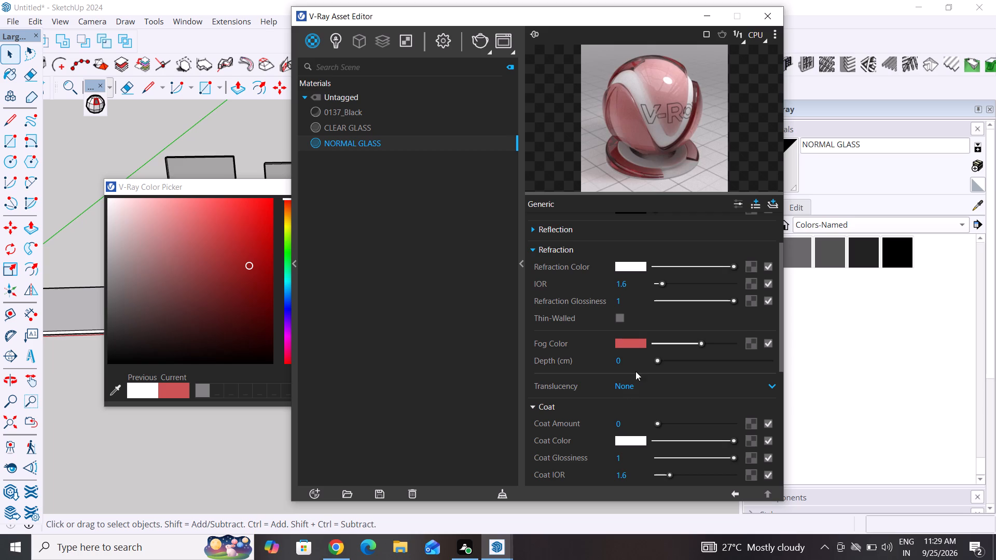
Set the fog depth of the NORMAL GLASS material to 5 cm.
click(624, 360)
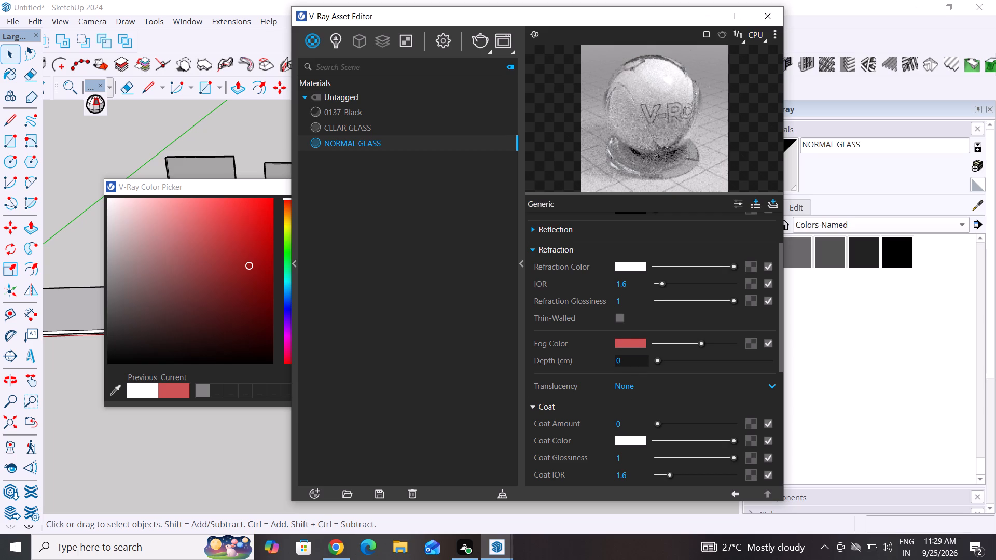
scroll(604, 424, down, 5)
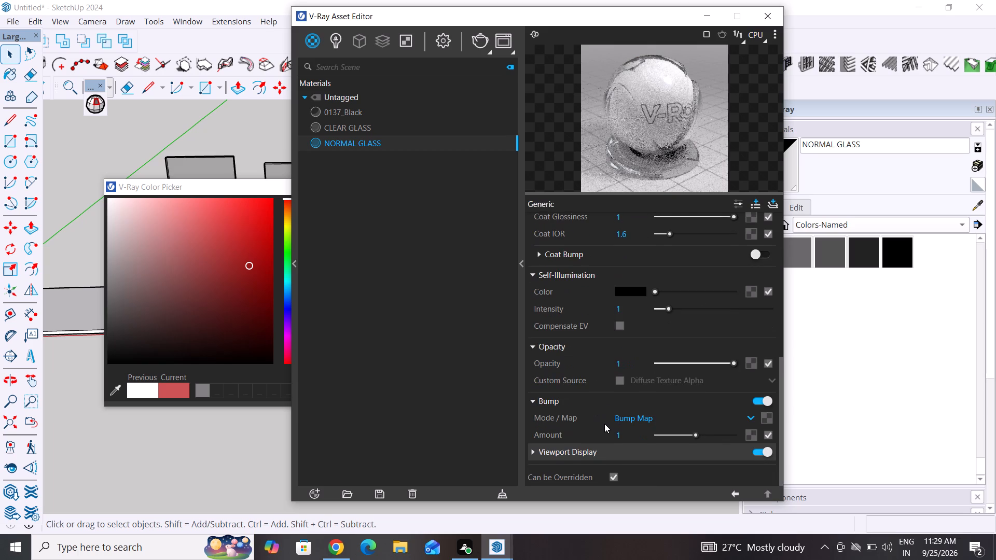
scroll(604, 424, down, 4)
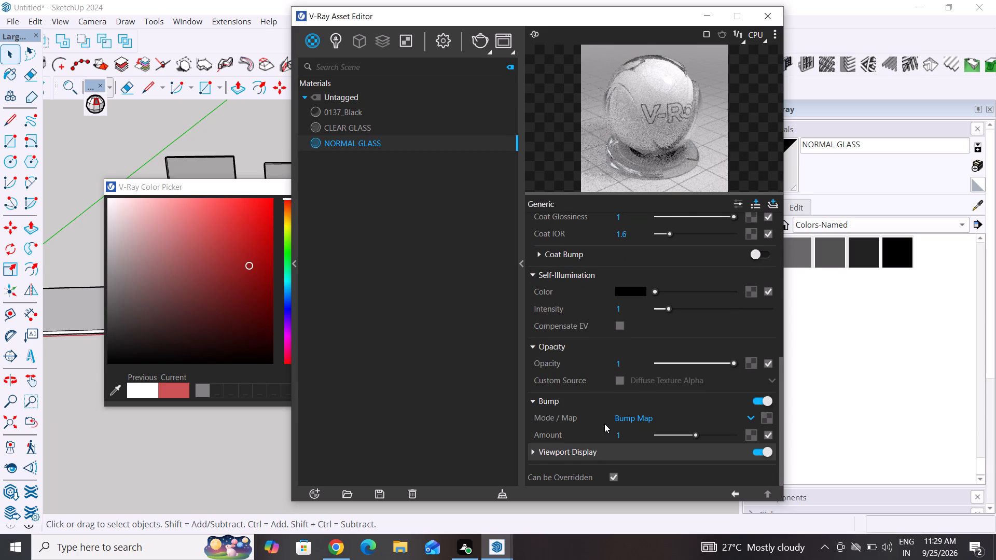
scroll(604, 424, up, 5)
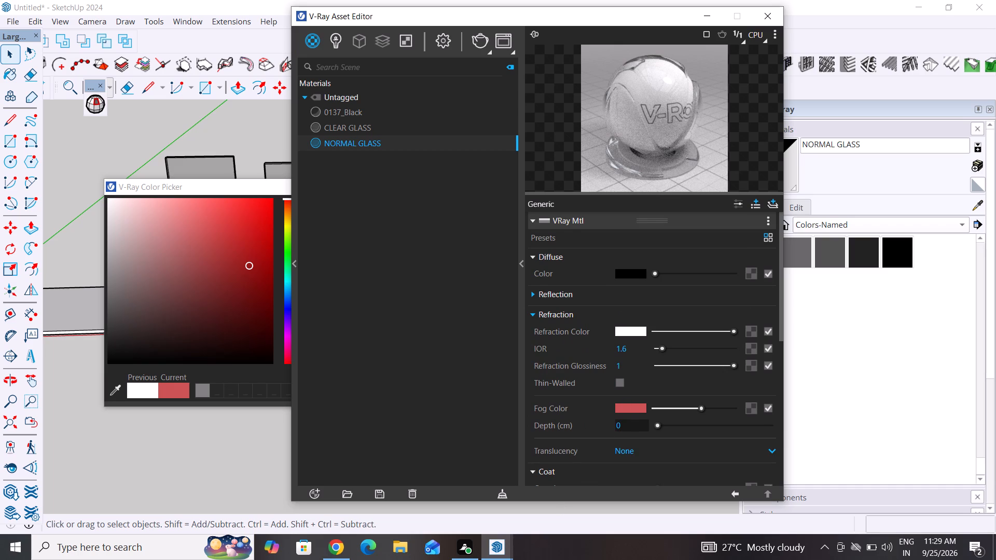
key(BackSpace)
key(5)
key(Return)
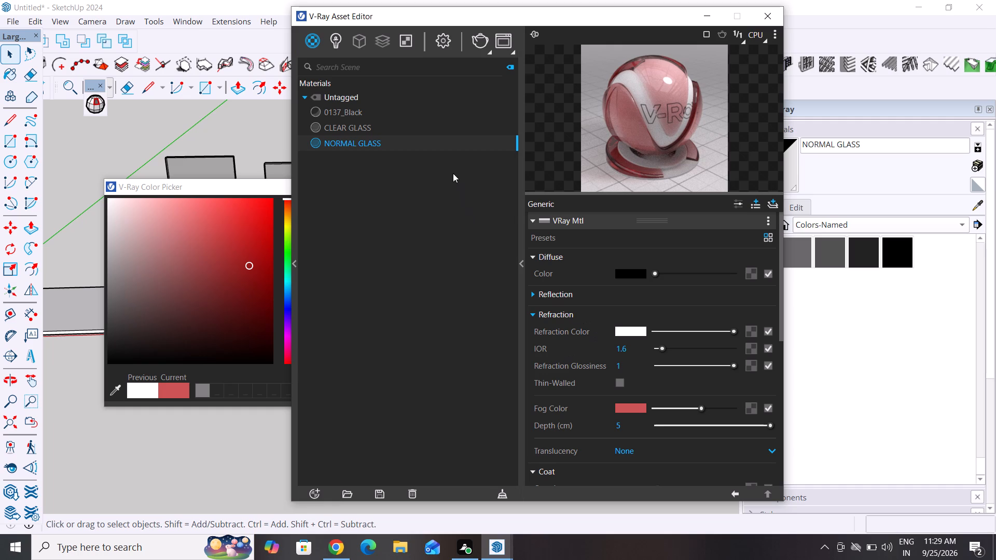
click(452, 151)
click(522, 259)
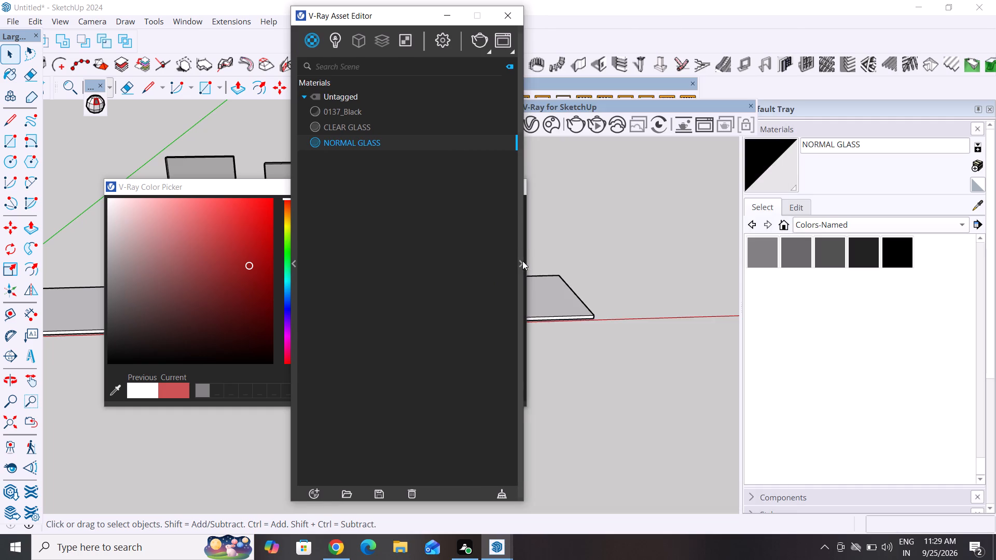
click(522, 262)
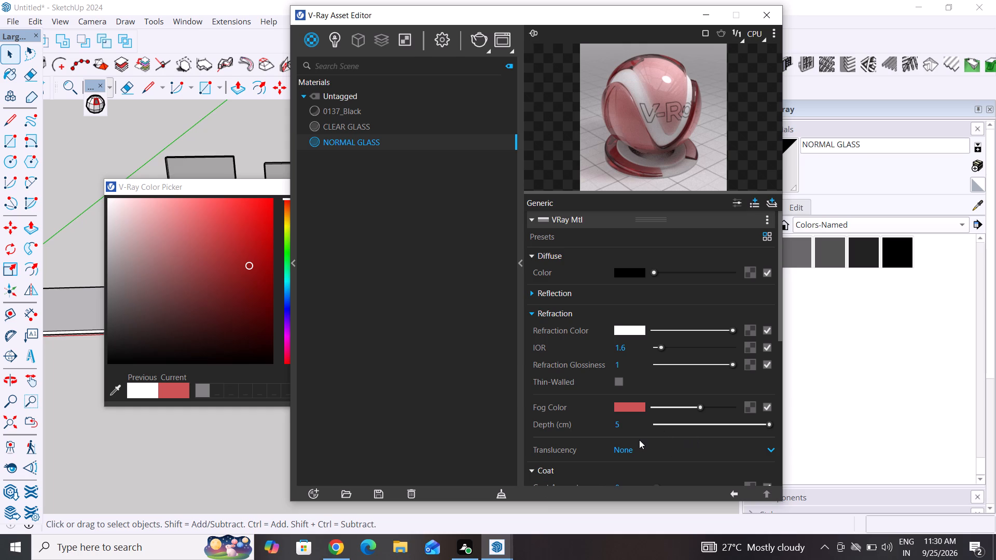
Enter -1 cm as the fog depth of the NORMAL GLASS material.
scroll(641, 416, down, 3)
scroll(641, 416, up, 2)
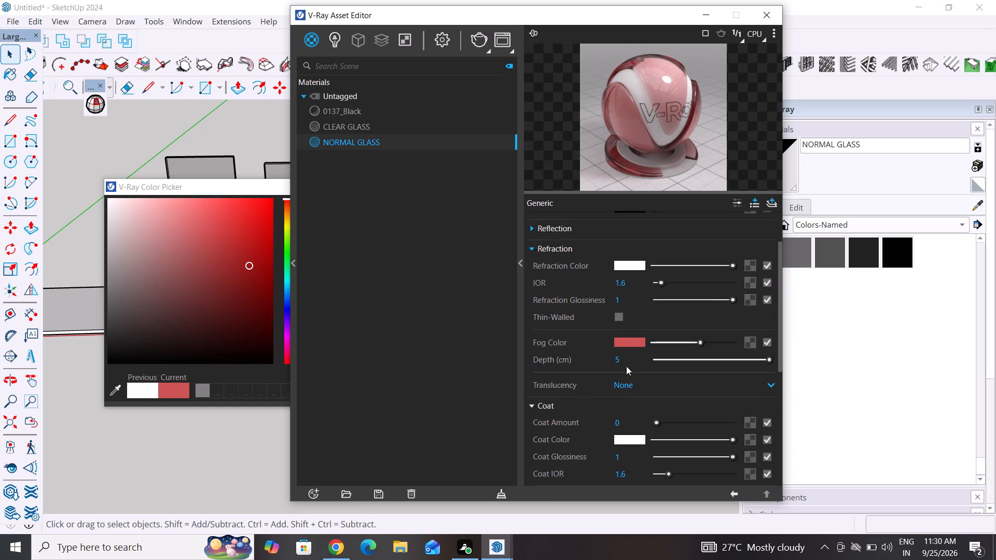
click(630, 358)
key(BackSpace)
key(minus)
key(1)
key(Return)
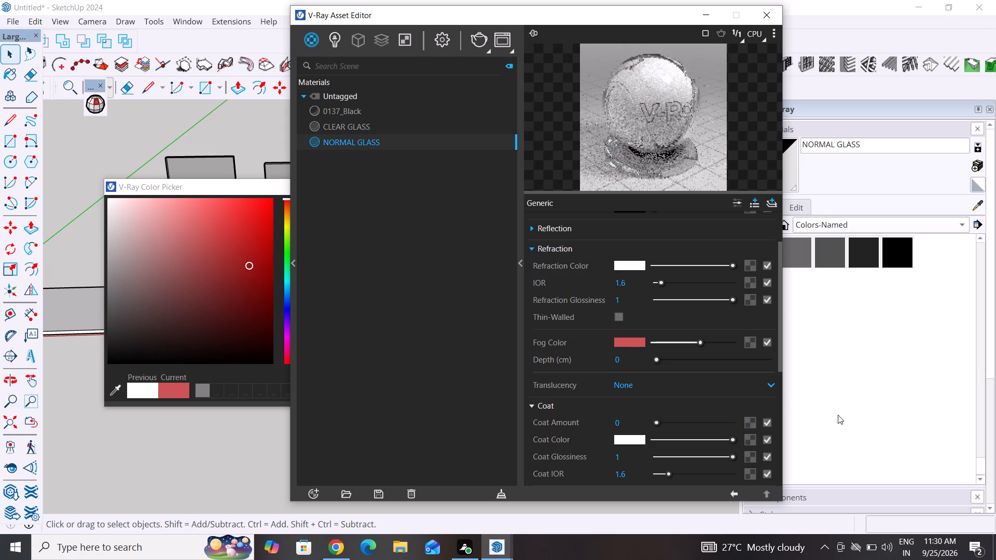
click(636, 358)
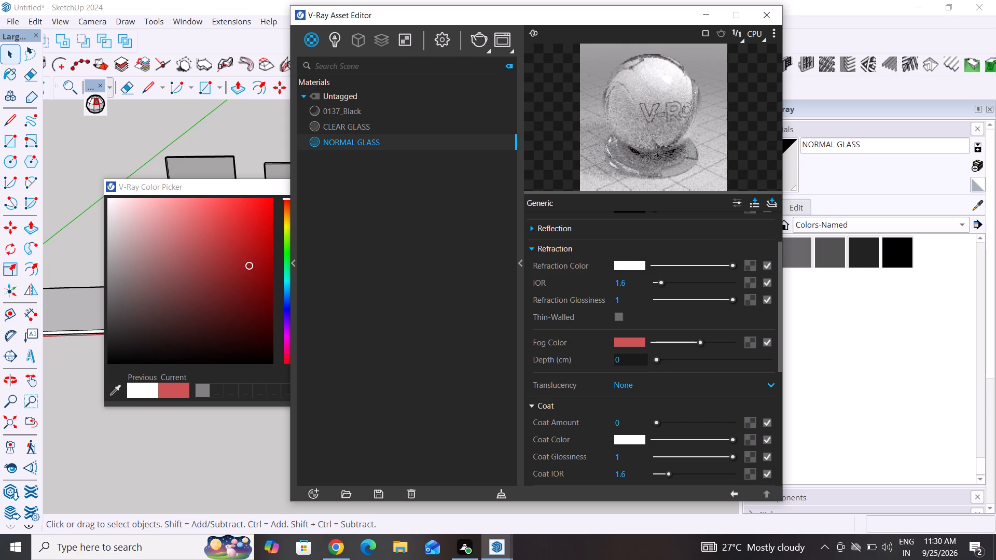
key(BackSpace)
text(-1)
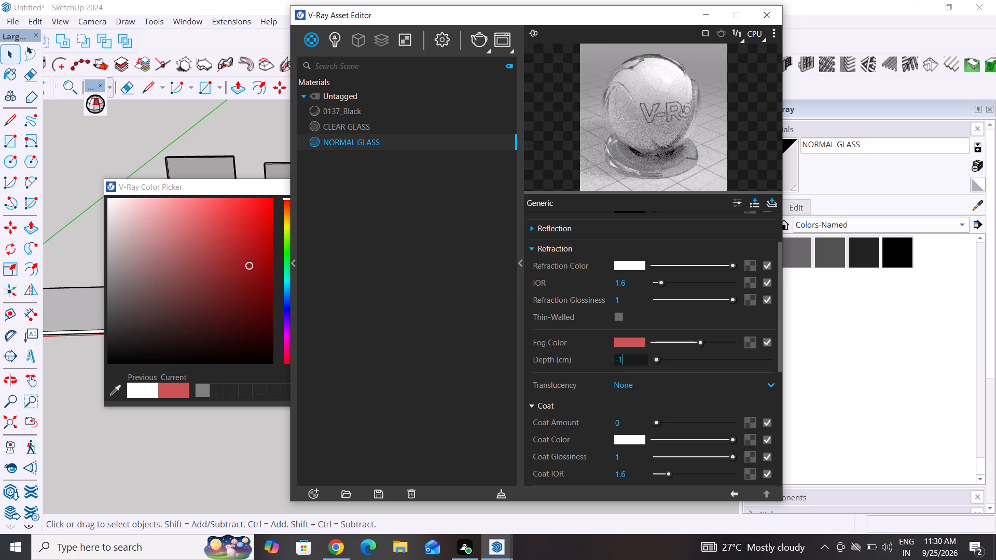
click(842, 370)
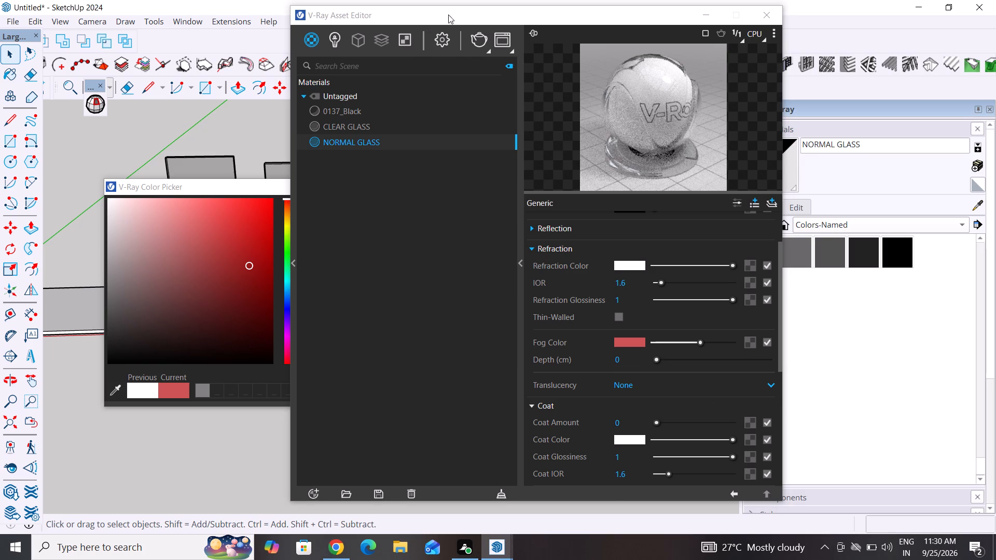
Start a V-Ray render of the scene.
click(474, 37)
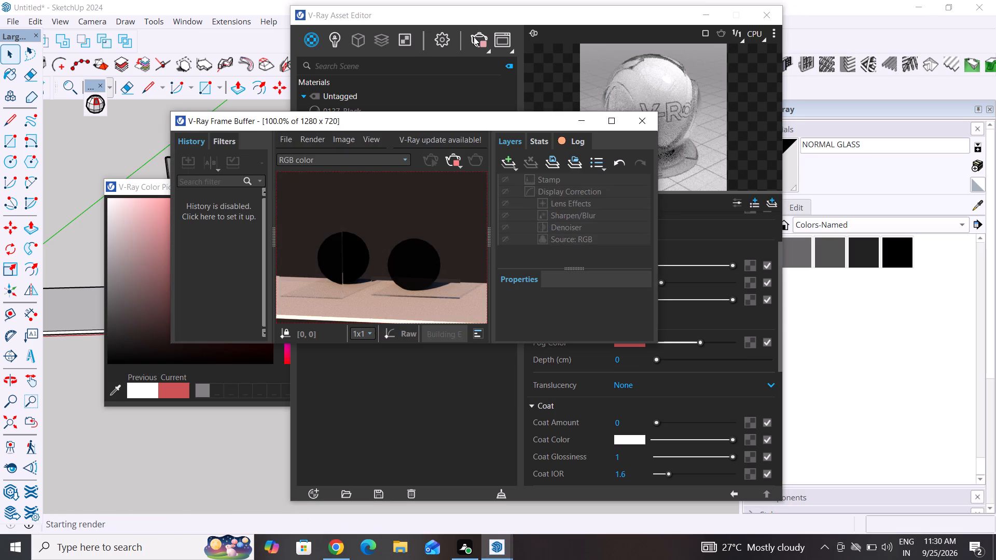
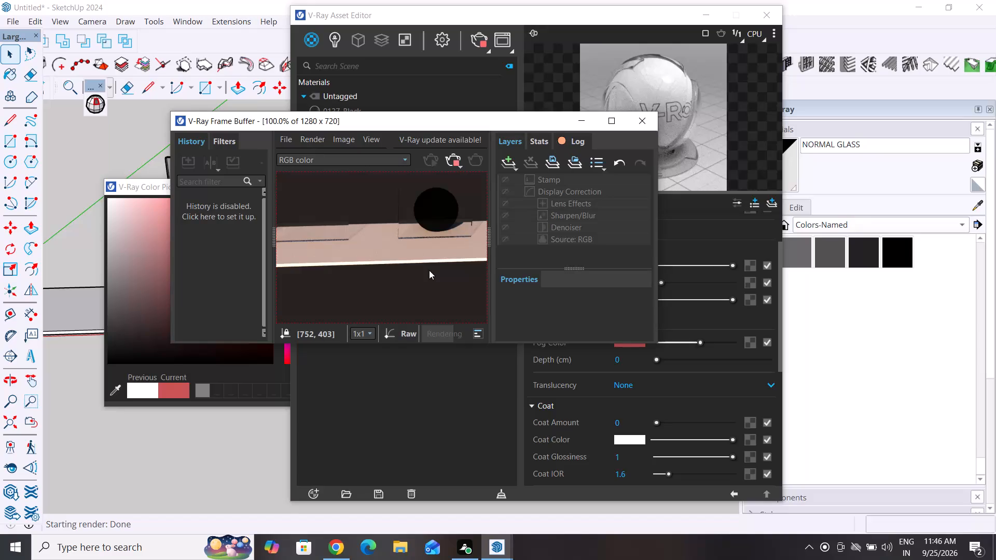
Examine the rendered glass and sphere in the frame buffer and close the open V-Ray windows.
scroll(429, 270, down, 4)
scroll(429, 270, up, 3)
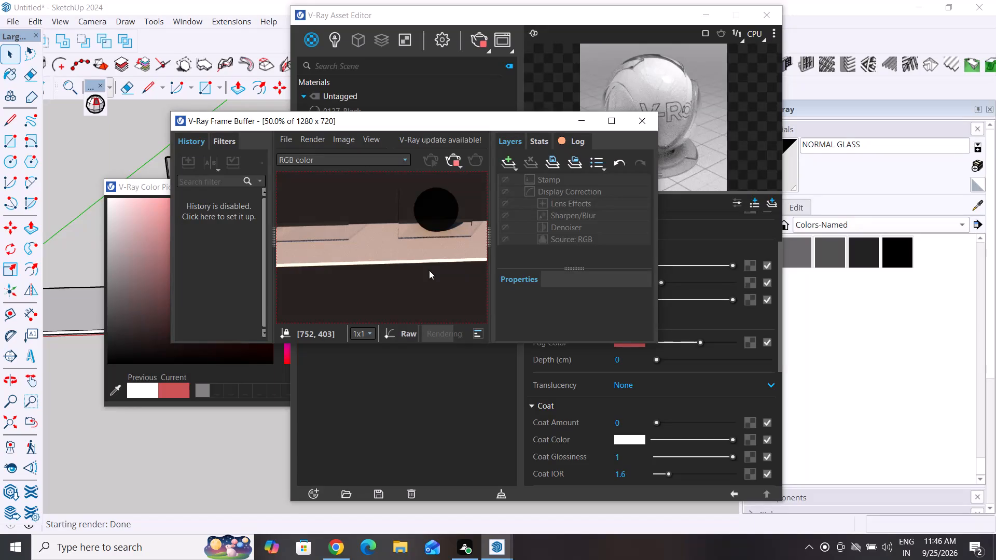
click(640, 125)
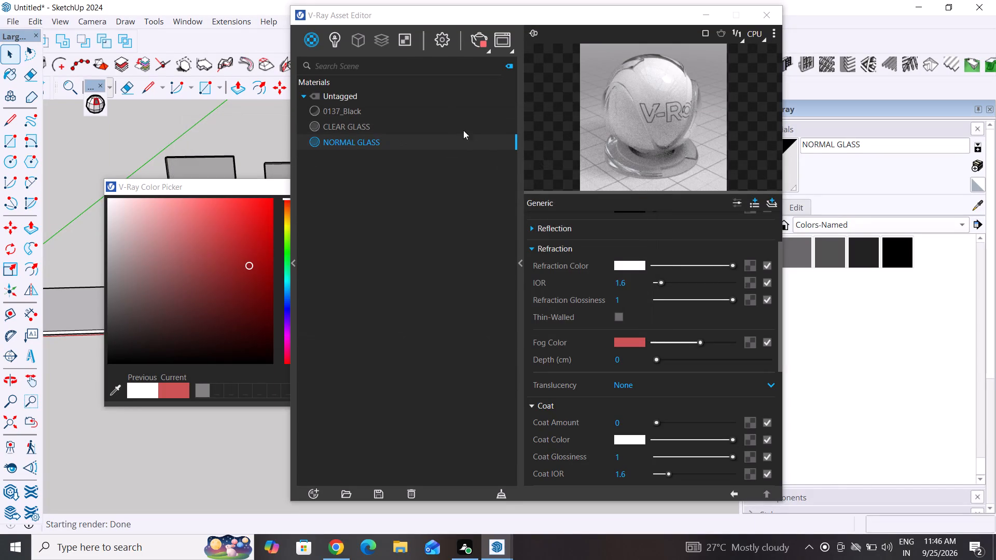
click(500, 16)
click(779, 20)
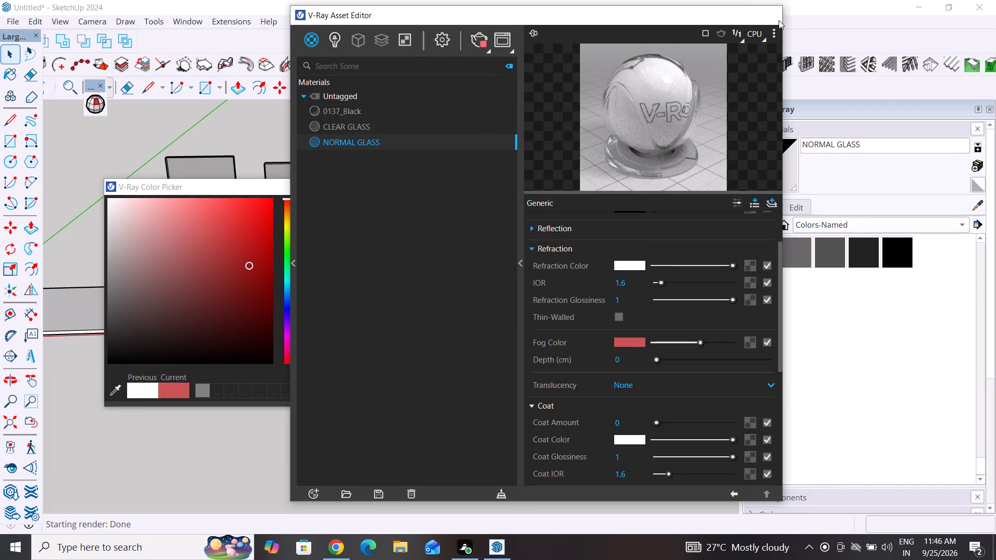
drag(379, 188, 541, 271)
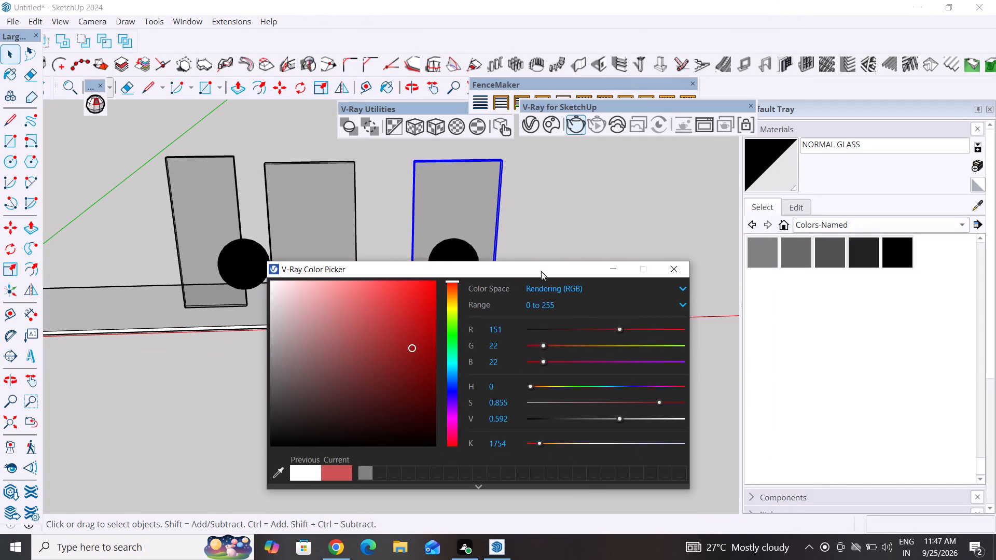
drag(541, 271, 493, 222)
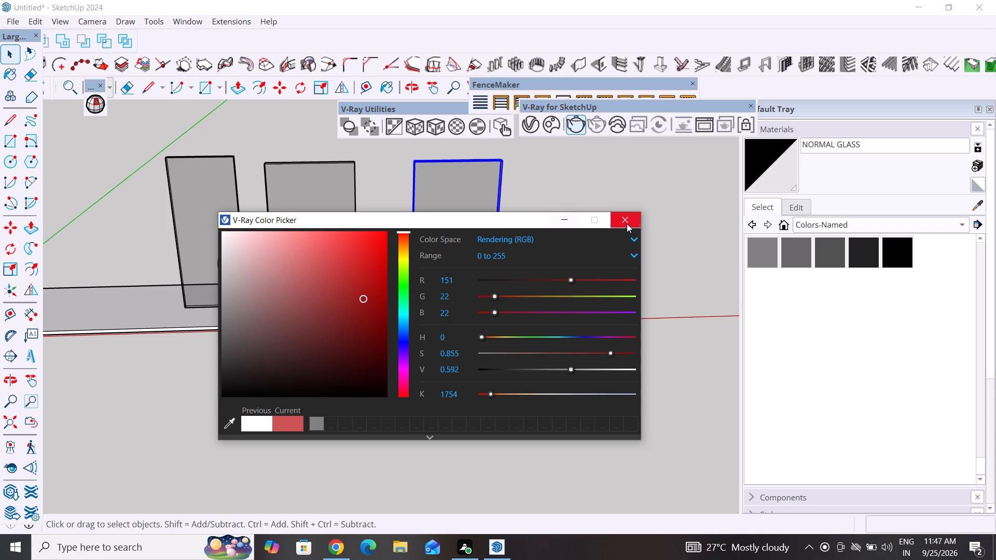
click(631, 223)
Copy the black sphere at the glass panel farthest from the origin along the base to the middle panel.
middle_drag(551, 374, 149, 501)
middle_drag(499, 374, 190, 221)
middle_drag(394, 363, 273, 393)
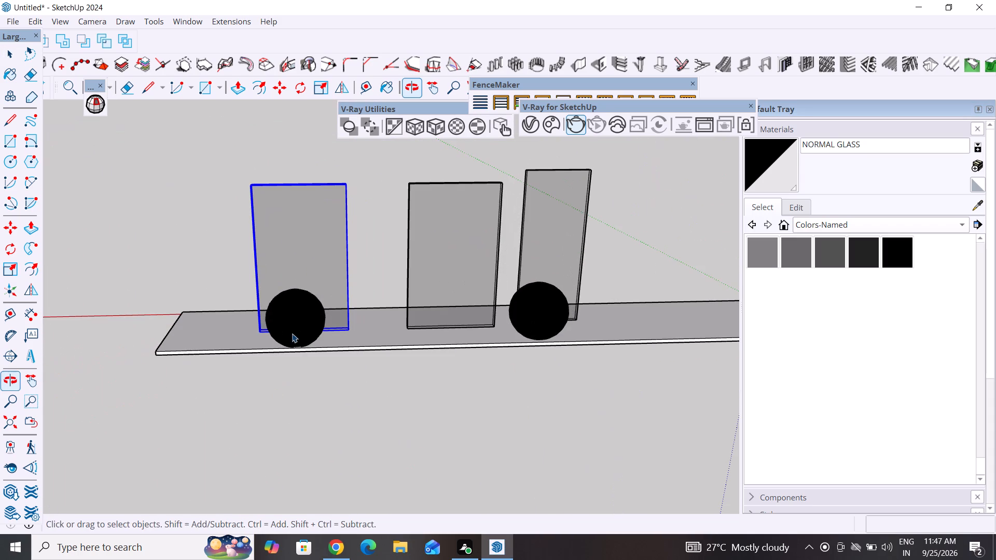
click(299, 324)
key(m)
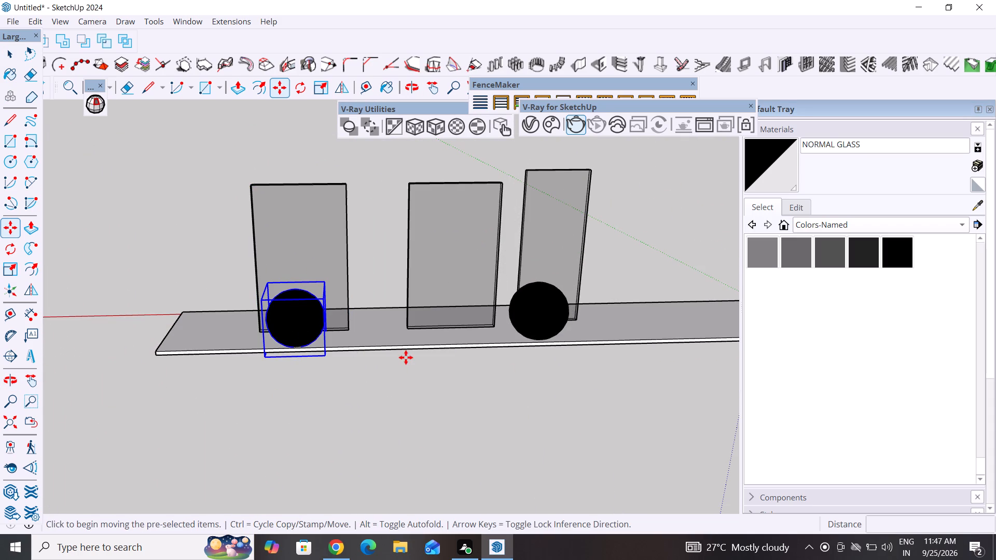
click(325, 360)
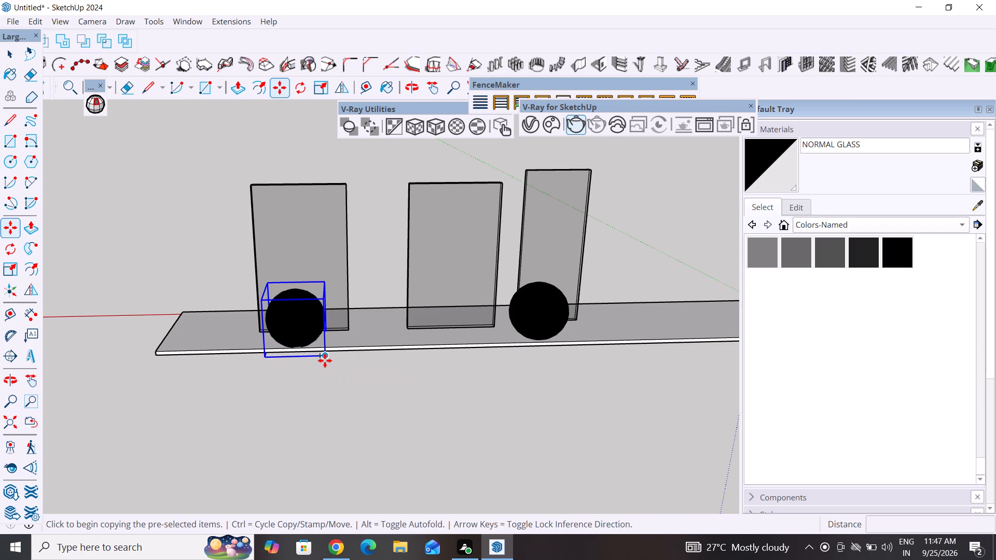
click(484, 356)
middle_drag(295, 405, 557, 468)
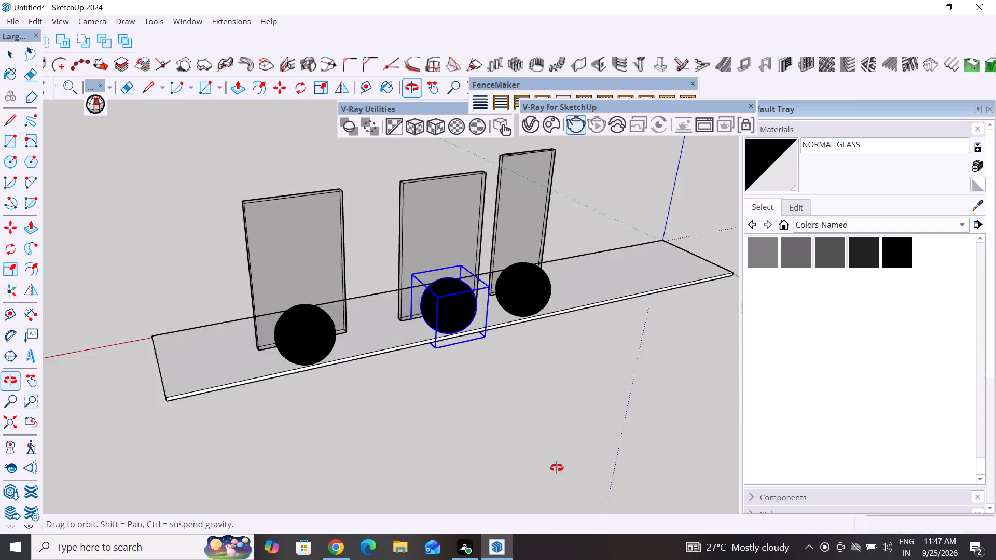
middle_drag(557, 468, 653, 459)
middle_drag(337, 467, 698, 424)
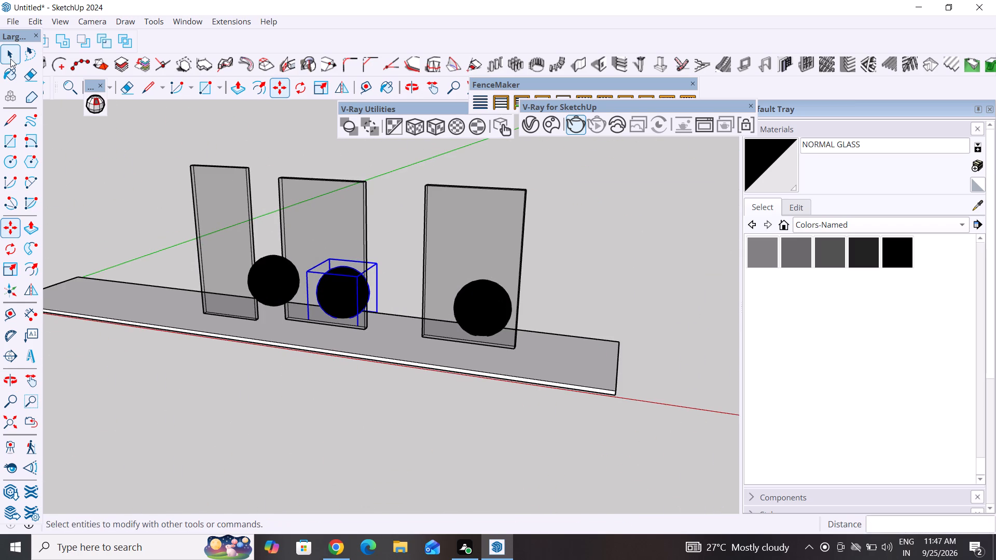
click(7, 63)
click(7, 53)
click(283, 408)
Move the black sphere beside the panel nearest the origin about 225' along the base, in front of that panel.
middle_drag(190, 403, 218, 426)
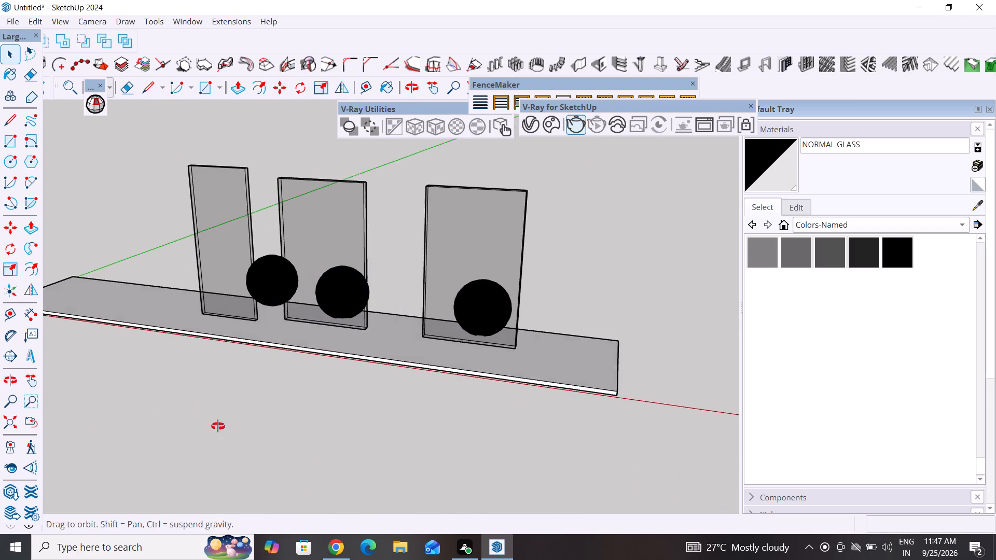
middle_drag(218, 426, 362, 559)
middle_drag(306, 442, 155, 331)
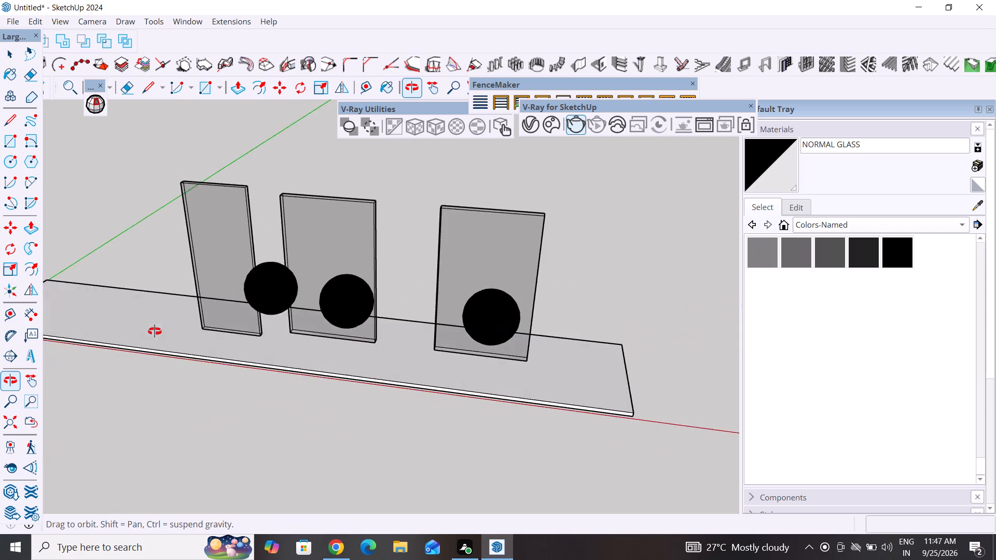
middle_drag(155, 331, 602, 440)
scroll(254, 353, down, 5)
middle_drag(283, 370, 554, 382)
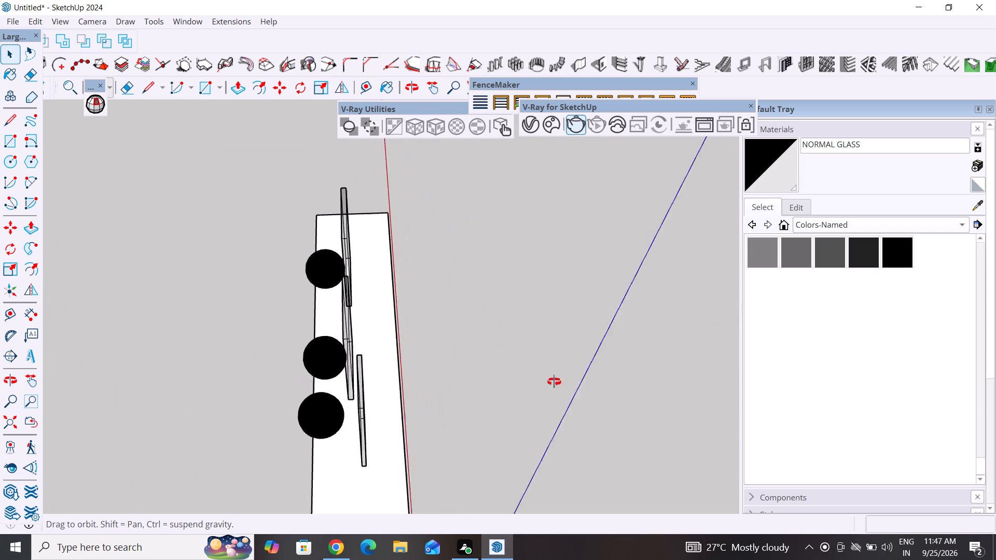
middle_drag(554, 382, 610, 344)
middle_drag(396, 447, 481, 295)
click(488, 369)
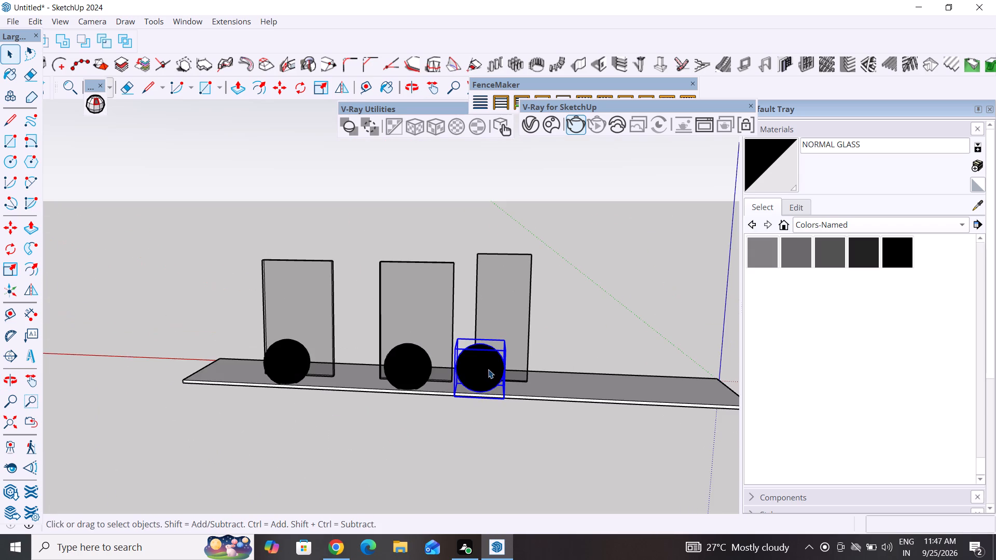
key(m)
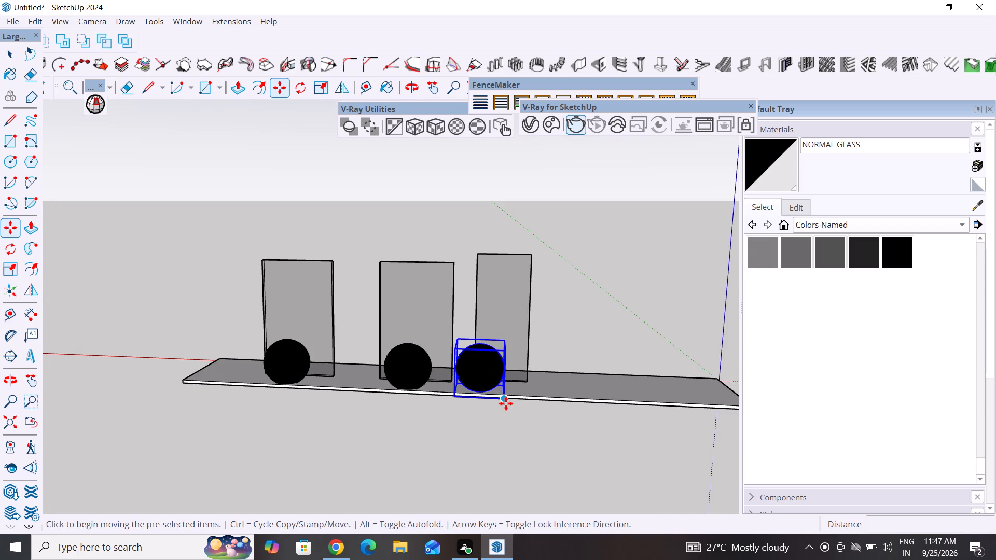
click(506, 403)
click(536, 404)
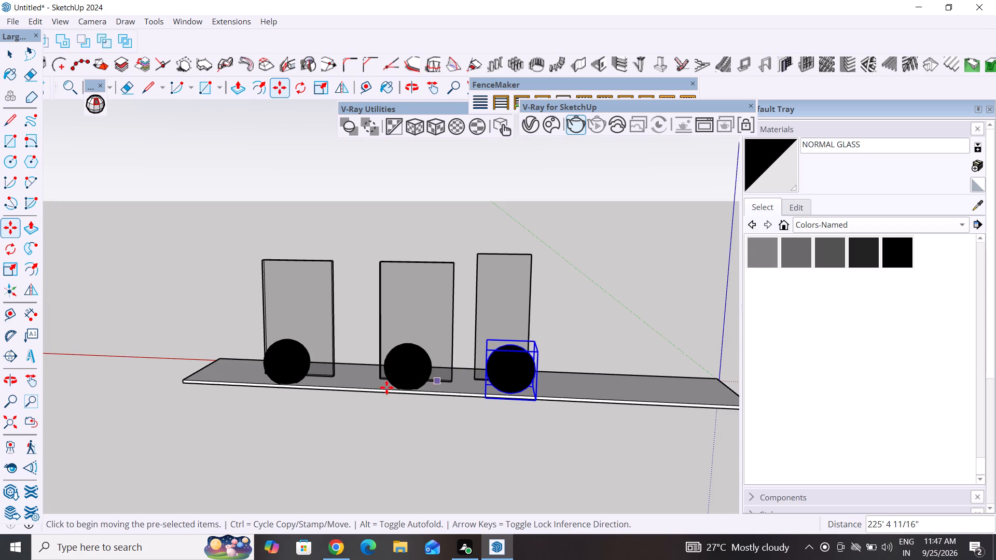
middle_drag(504, 423, 0, 338)
middle_drag(439, 331, 229, 397)
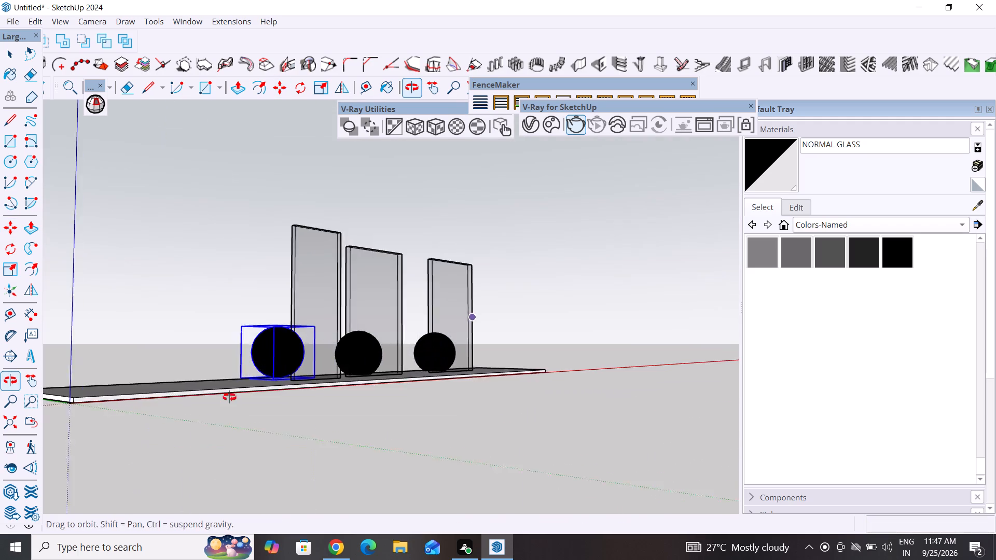
middle_drag(229, 397, 149, 418)
click(6, 54)
click(133, 146)
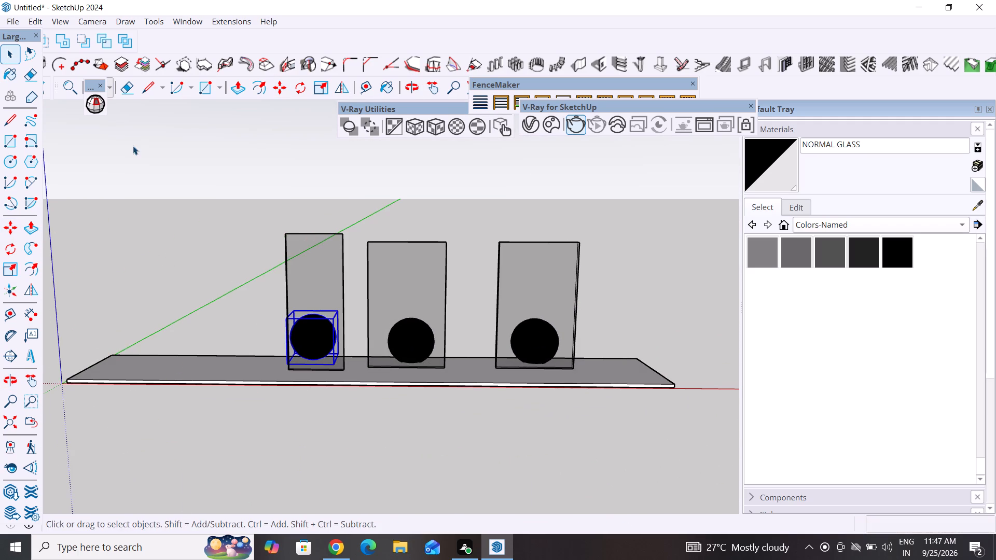
Apply the NORMAL GLASS material to the glass panel farthest from the origin.
scroll(178, 409, down, 4)
middle_drag(528, 398, 496, 415)
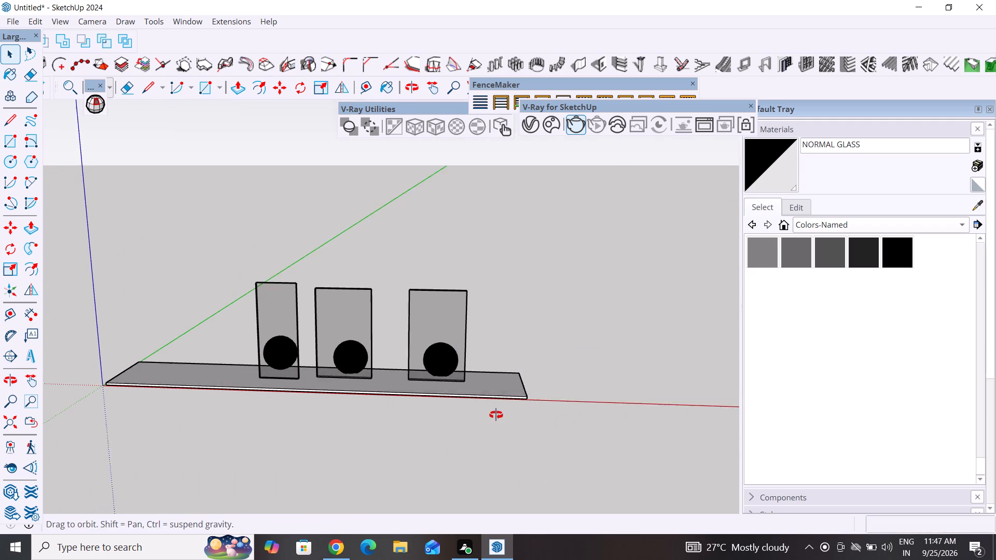
middle_drag(496, 415, 530, 445)
scroll(590, 363, up, 4)
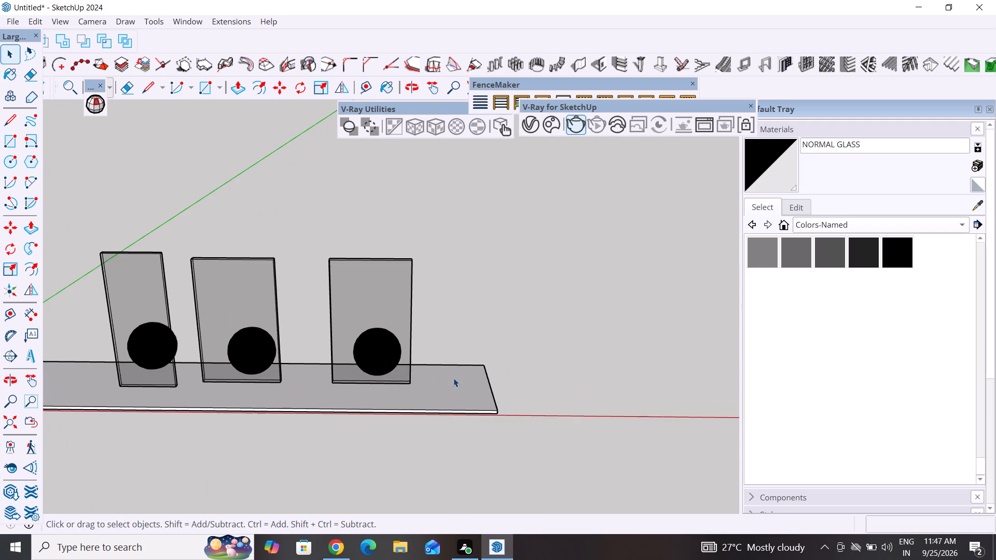
click(367, 331)
click(529, 128)
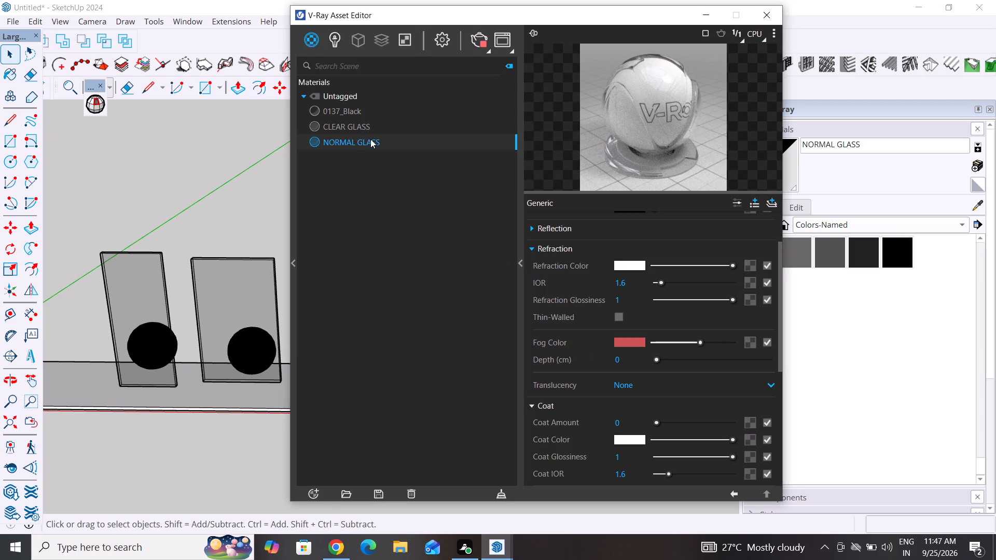
right_click(373, 139)
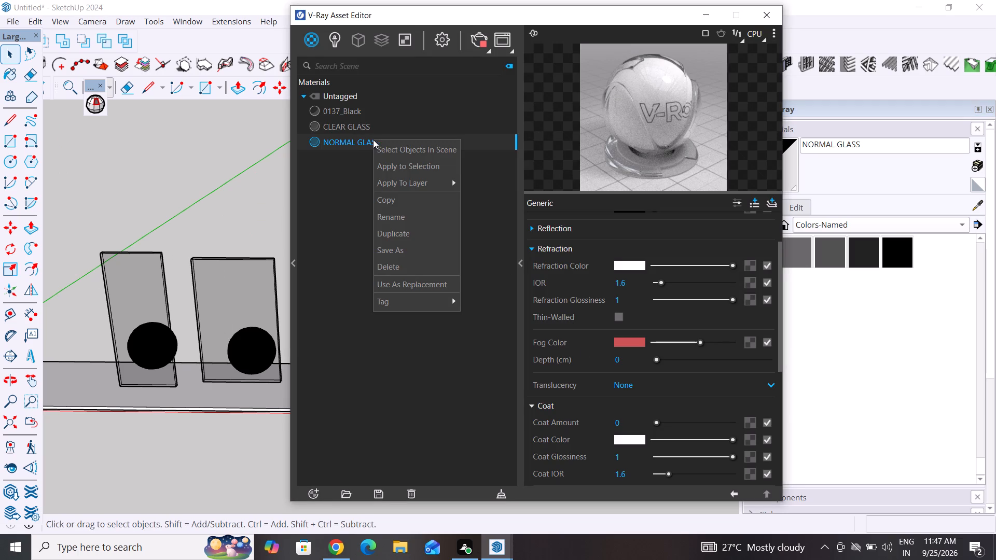
click(408, 167)
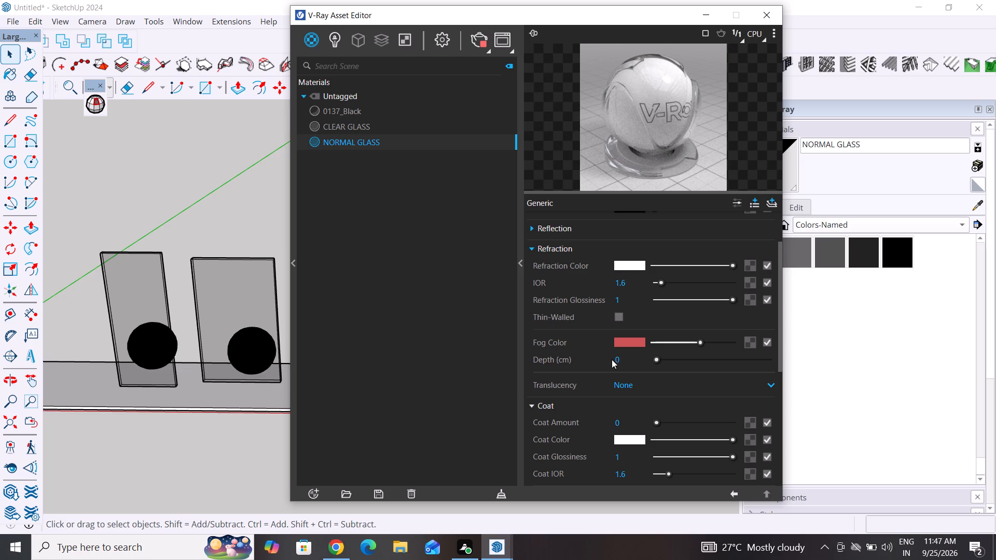
Set the fog depth of the NORMAL GLASS material to 5 cm.
click(625, 356)
key(BackSpace)
key(5)
click(400, 389)
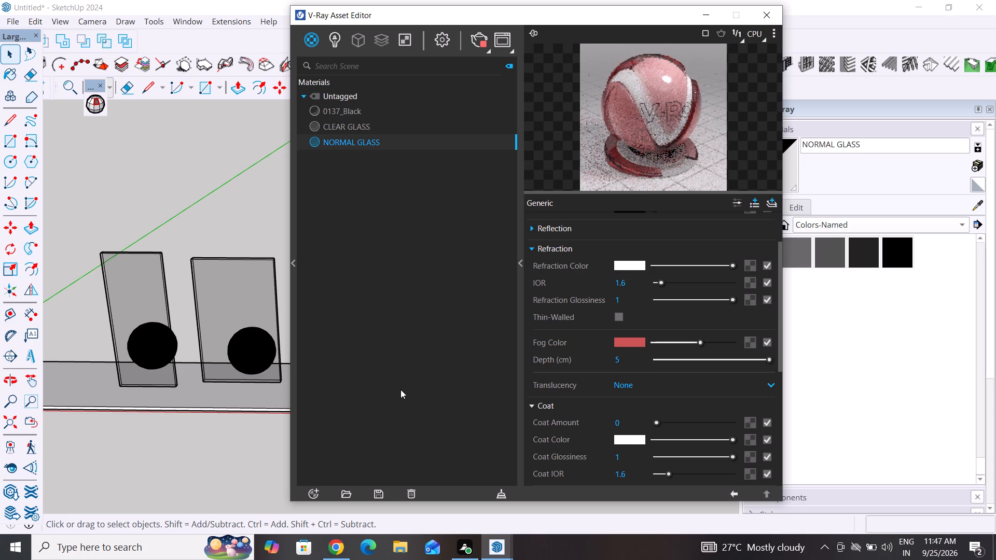
Apply NORMAL GLASS to the front face inside the group of the panel farthest from the origin.
drag(555, 18, 783, 46)
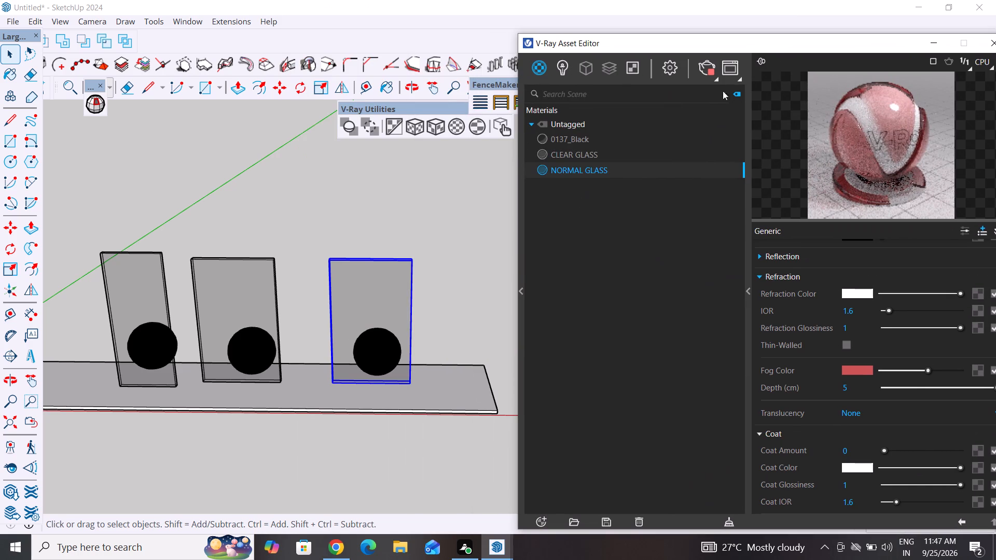
double_click(386, 292)
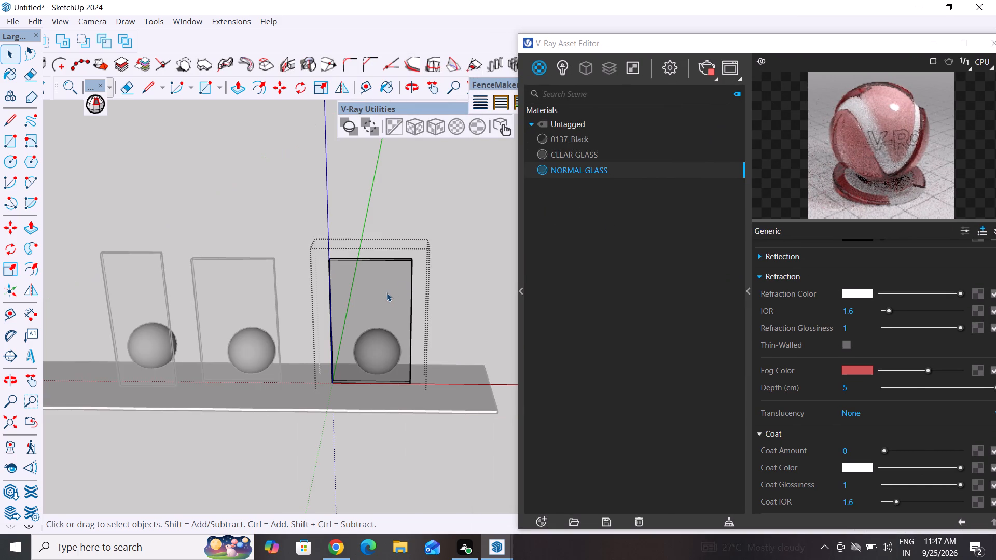
click(386, 292)
right_click(587, 172)
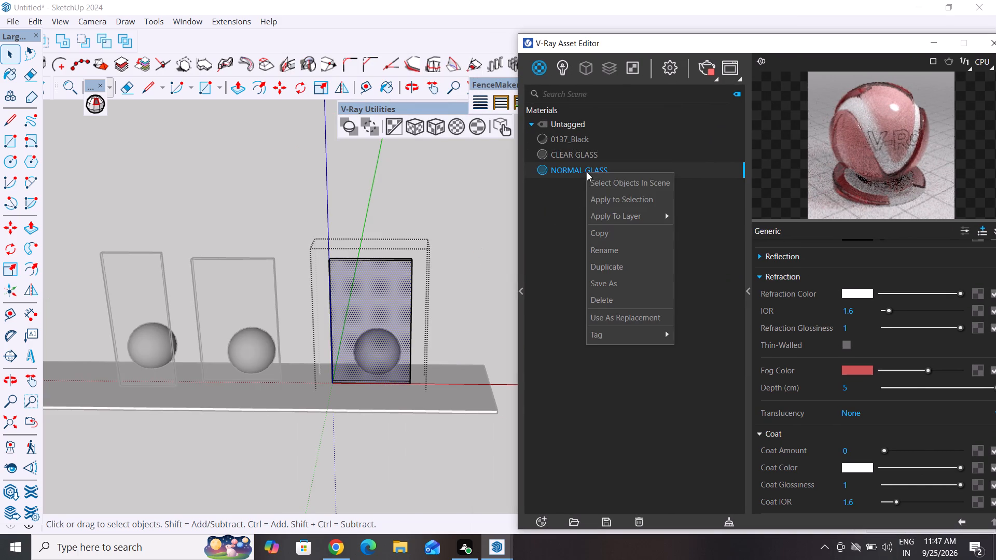
click(615, 197)
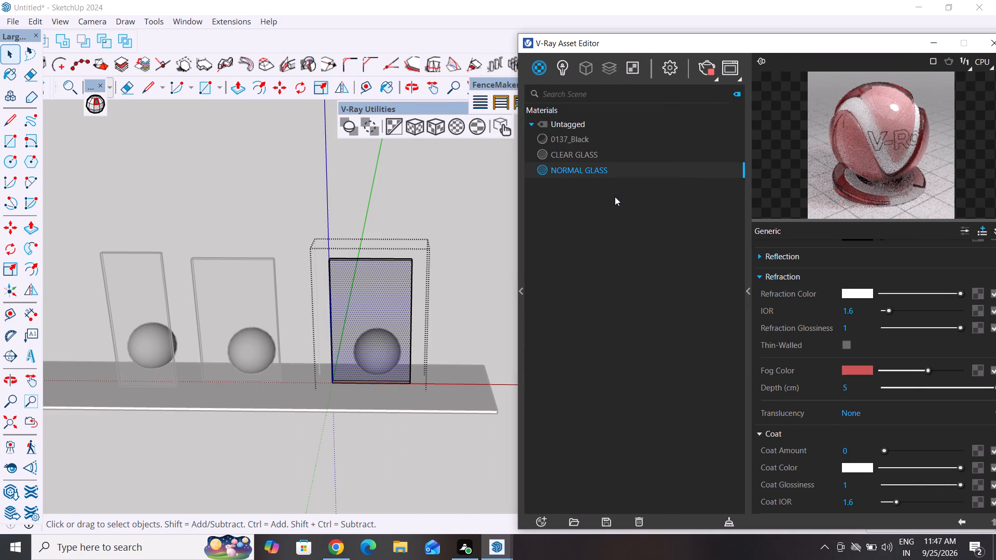
Stop the running V-Ray render and leave the glass panel's group.
click(712, 72)
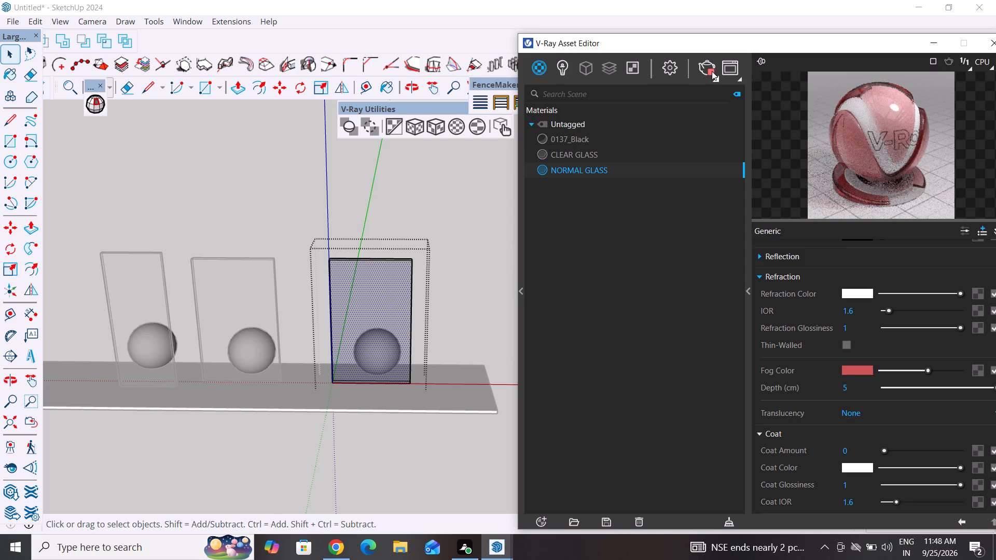
double_click(711, 65)
click(445, 304)
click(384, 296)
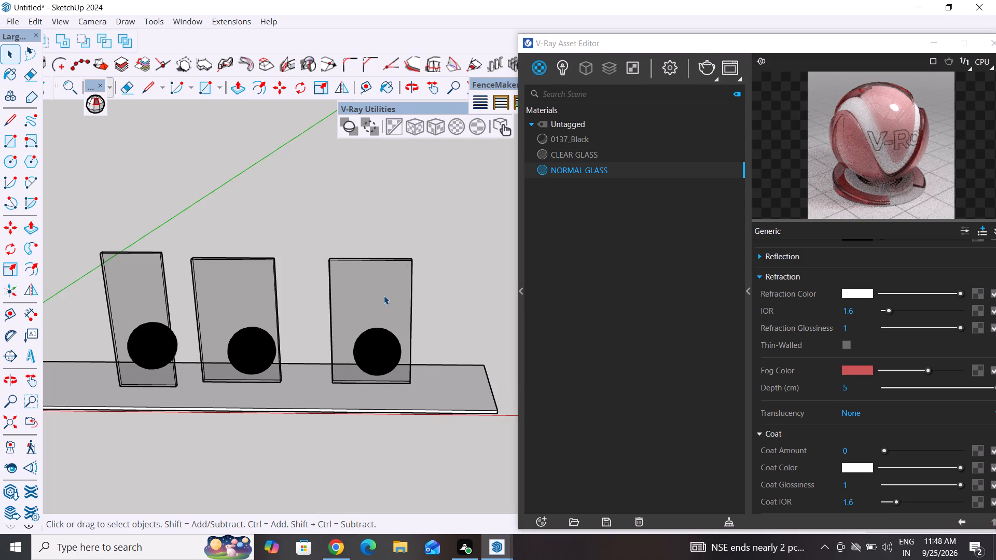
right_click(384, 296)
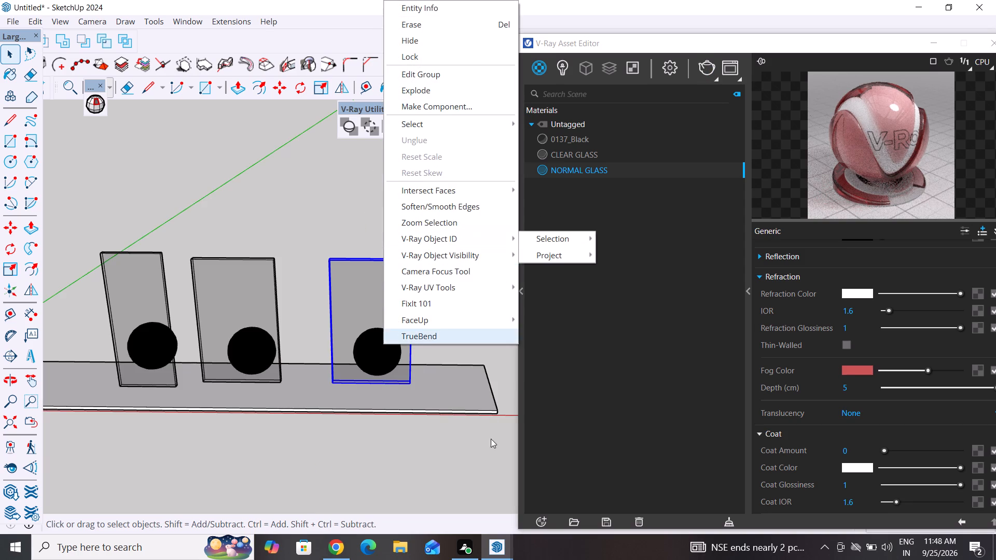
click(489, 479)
Apply the NORMAL GLASS material to the selected glass panel group farthest from the origin.
click(388, 296)
right_click(589, 161)
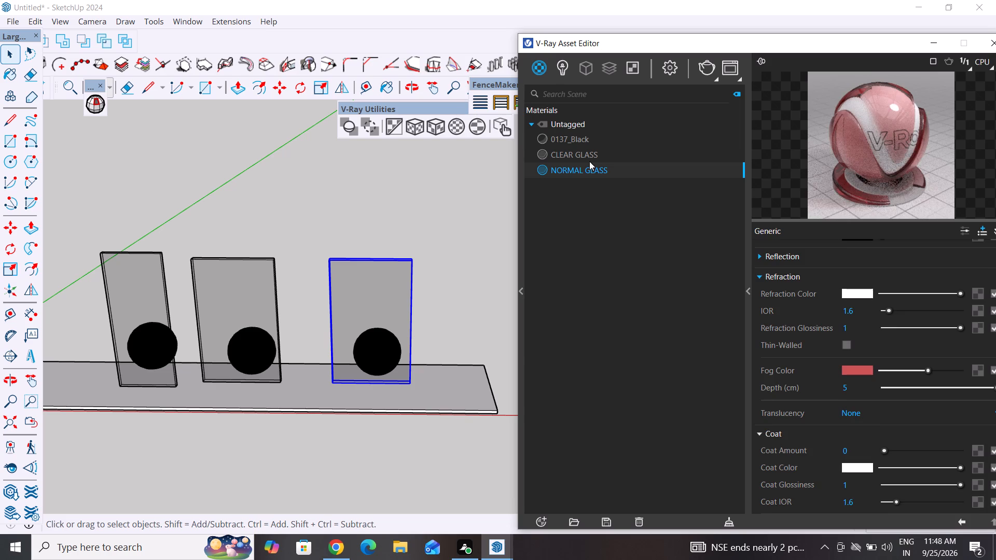
click(560, 219)
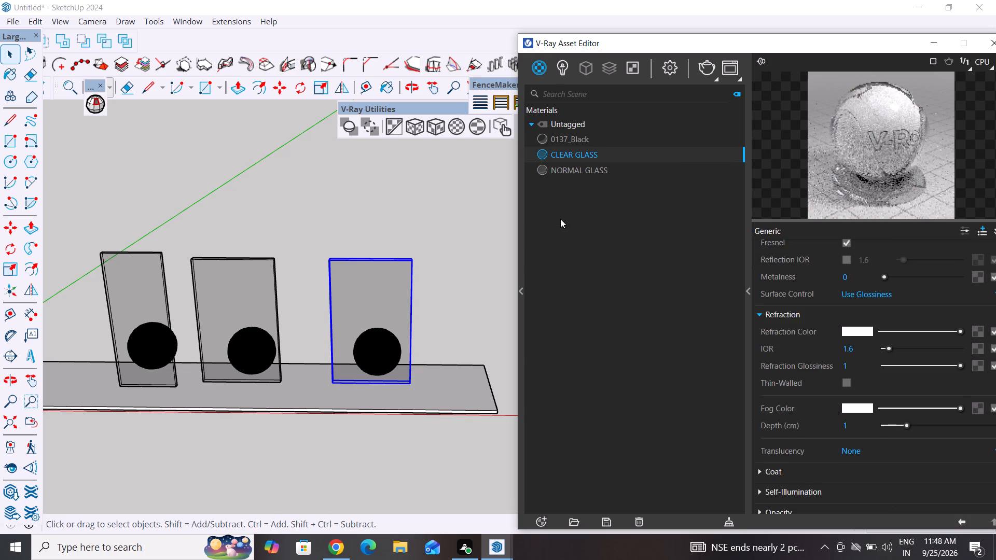
click(579, 173)
right_click(374, 316)
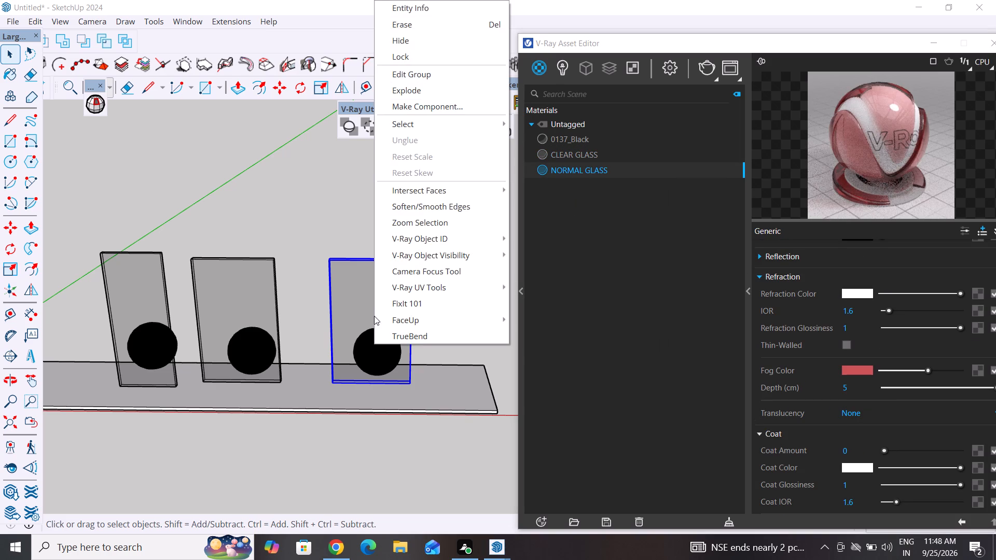
click(442, 480)
click(385, 303)
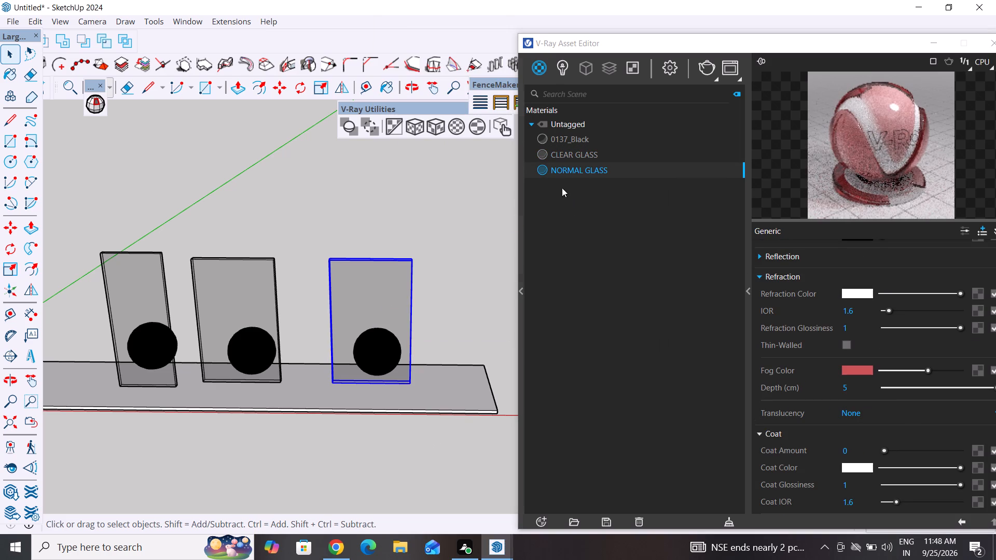
right_click(578, 172)
click(621, 201)
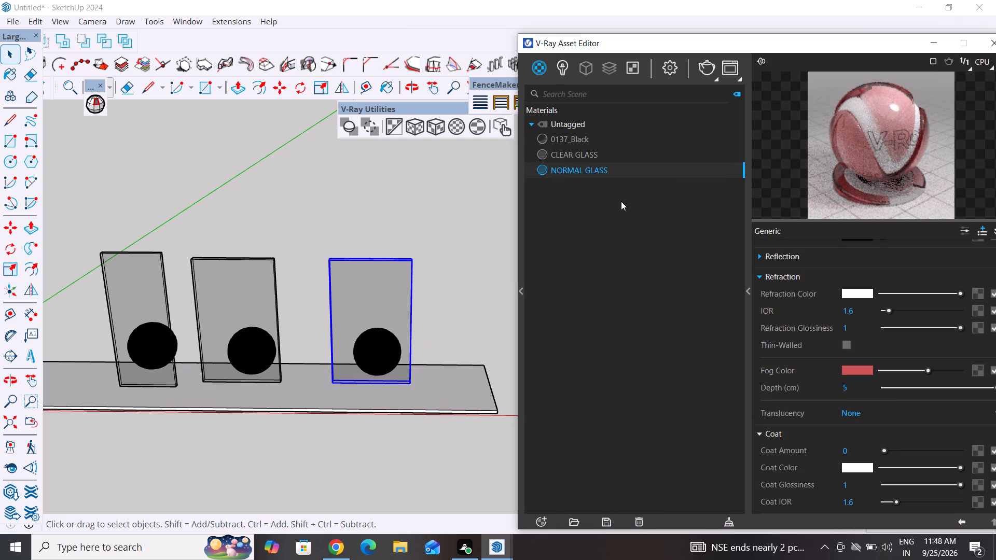
Run a V-Ray render to examine the glass panels in the enlarged frame buffer, ending by stopping and closing the render.
click(709, 78)
click(704, 103)
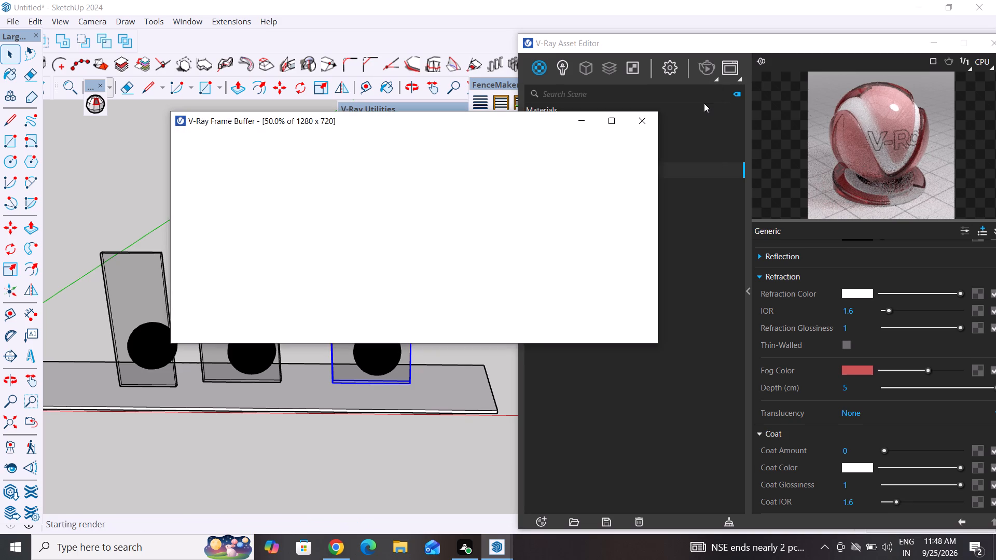
scroll(596, 382, down, 1)
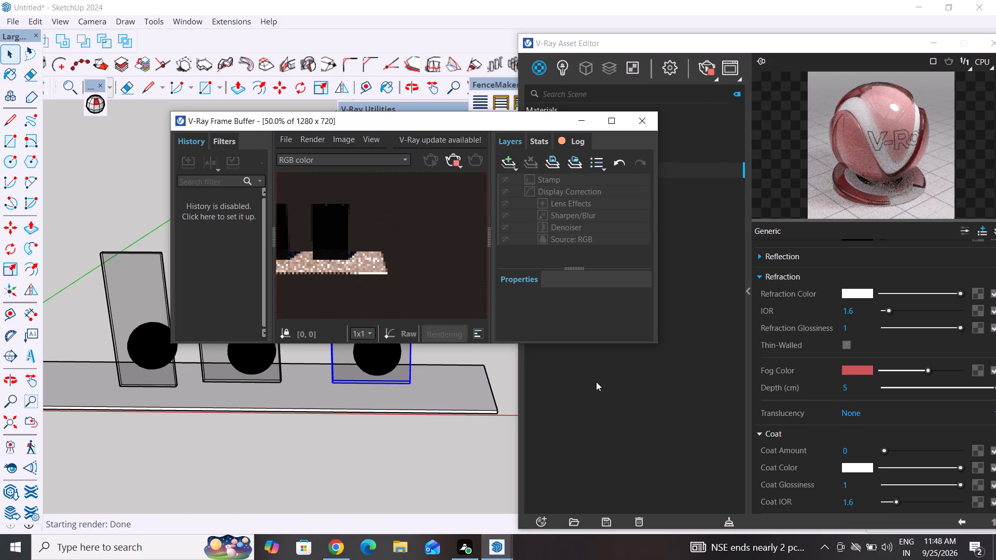
scroll(495, 278, down, 2)
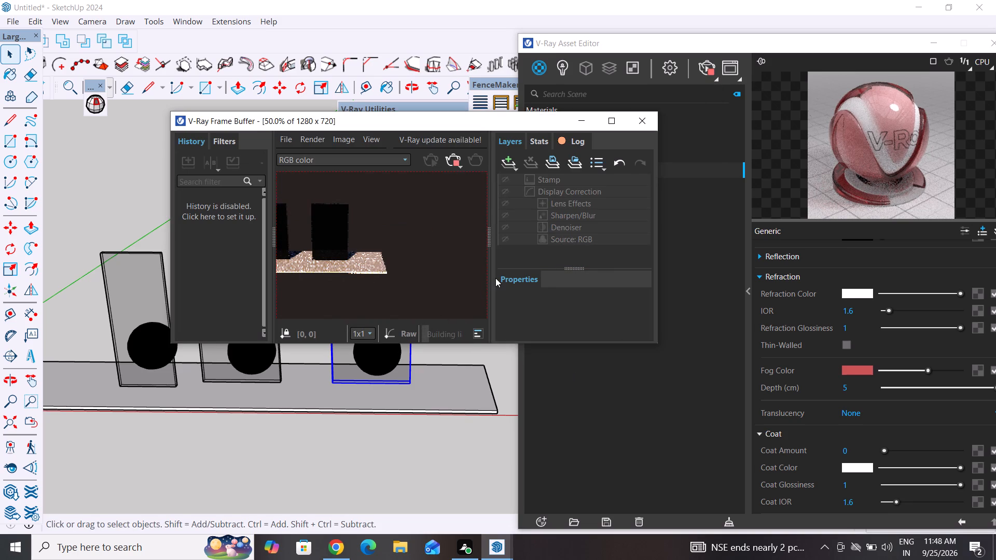
click(620, 125)
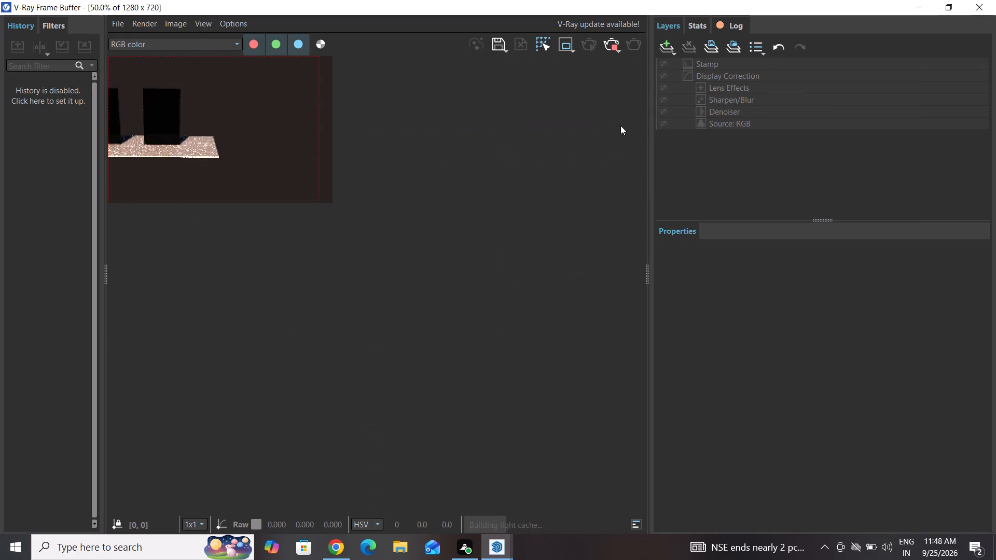
scroll(301, 292, up, 2)
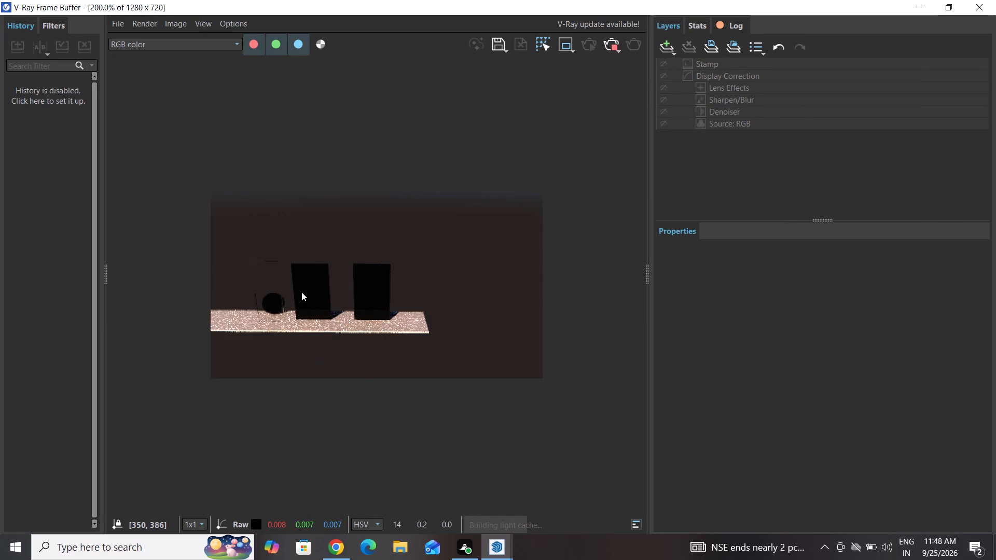
scroll(301, 292, up, 1)
scroll(301, 292, down, 2)
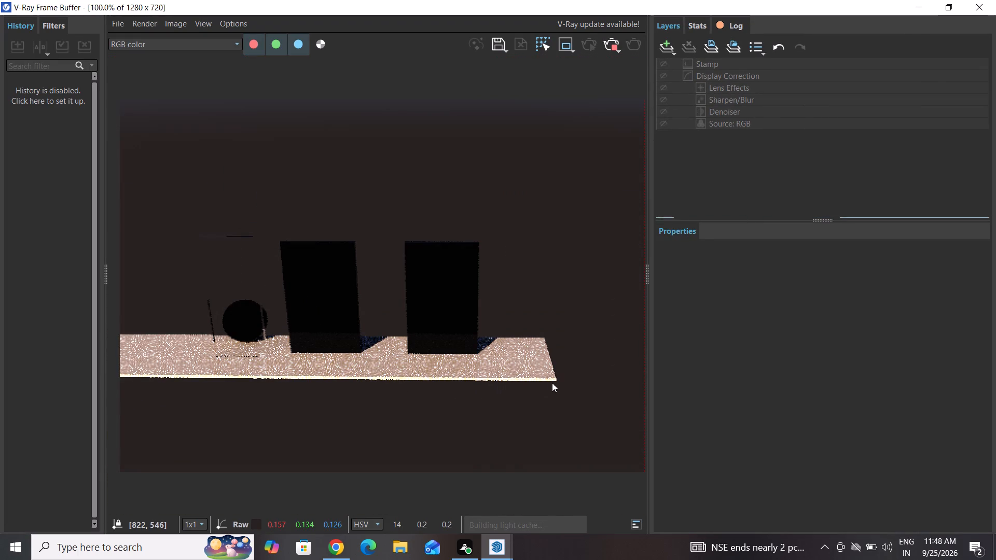
middle_drag(573, 388, 556, 328)
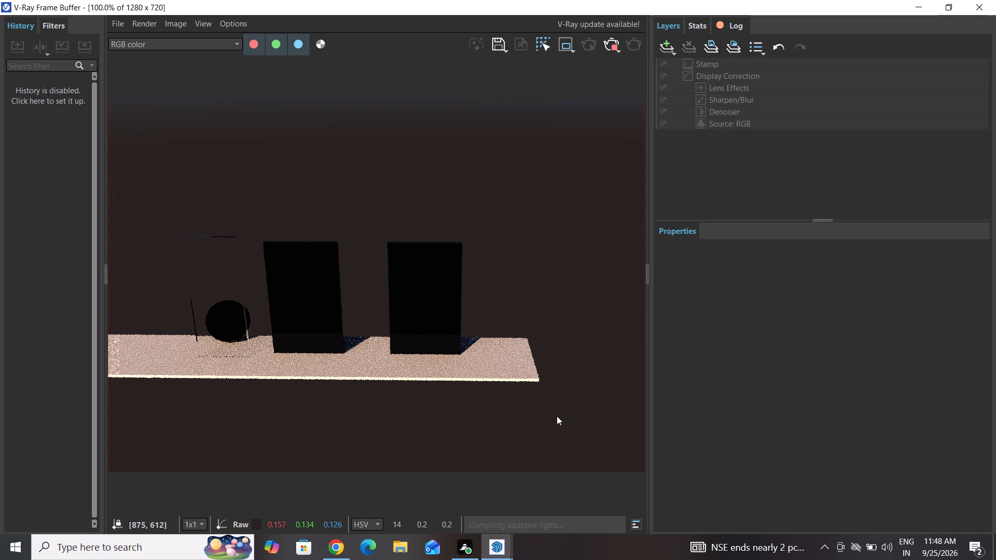
click(615, 44)
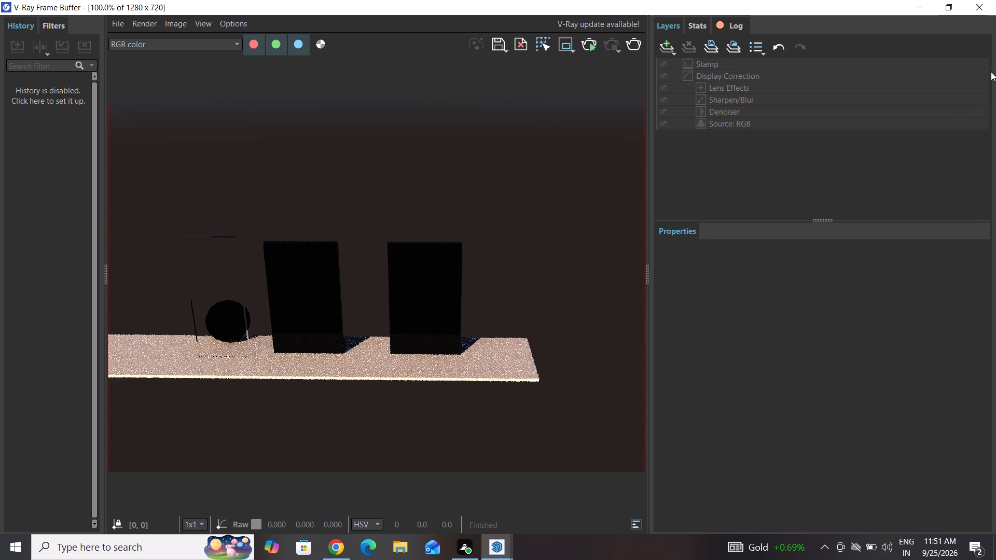
click(951, 9)
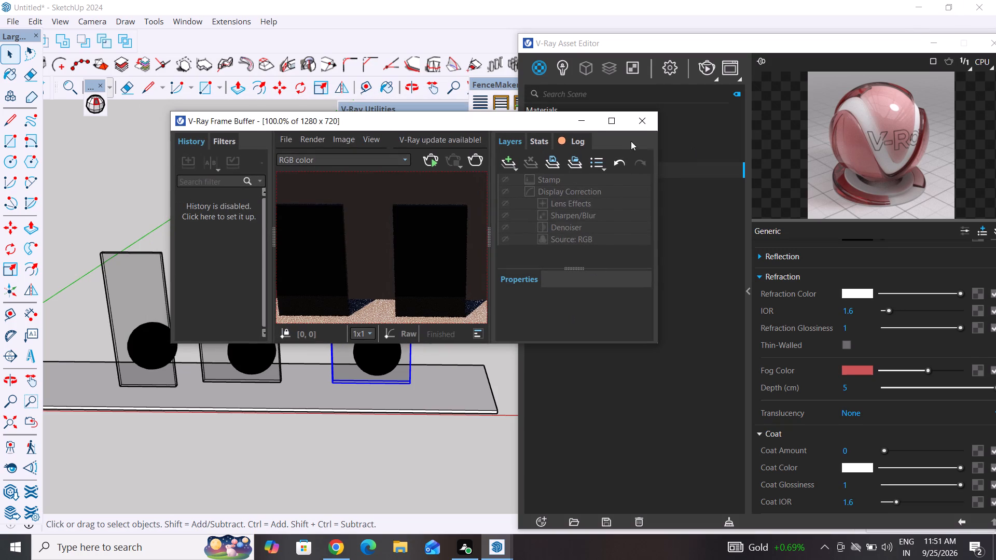
click(647, 125)
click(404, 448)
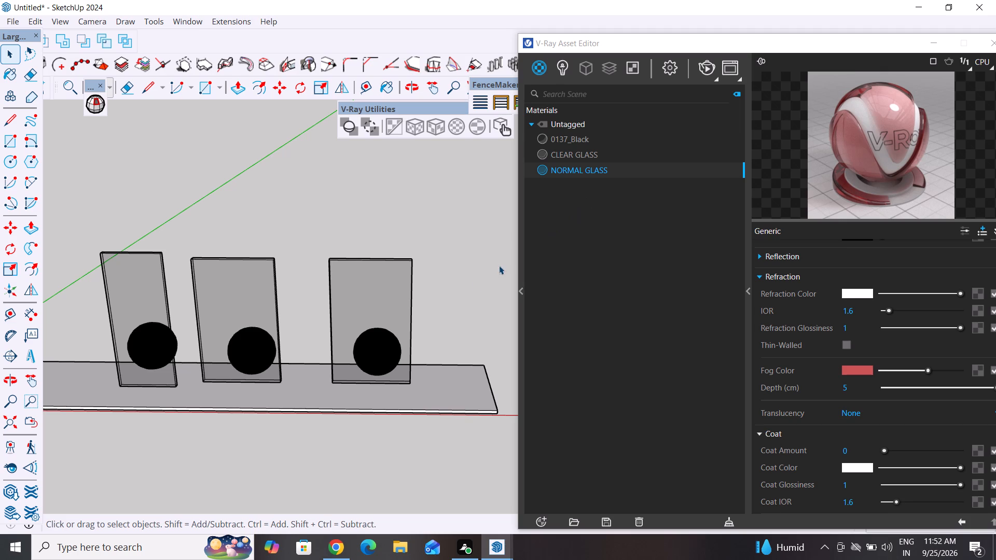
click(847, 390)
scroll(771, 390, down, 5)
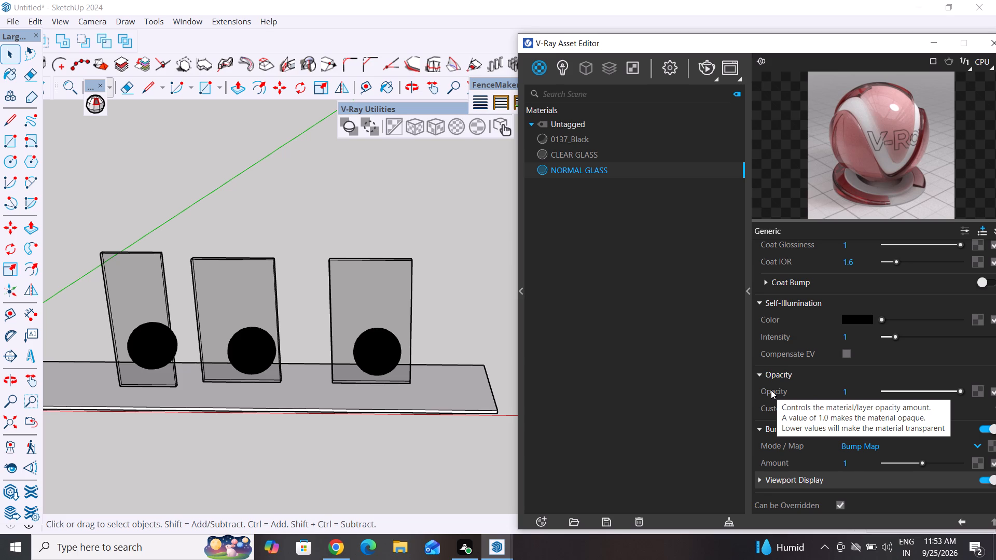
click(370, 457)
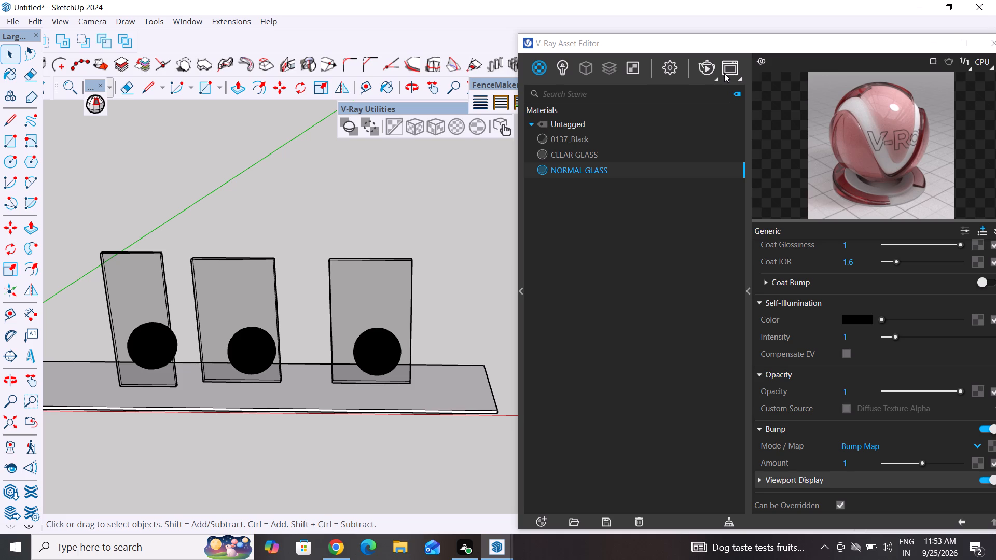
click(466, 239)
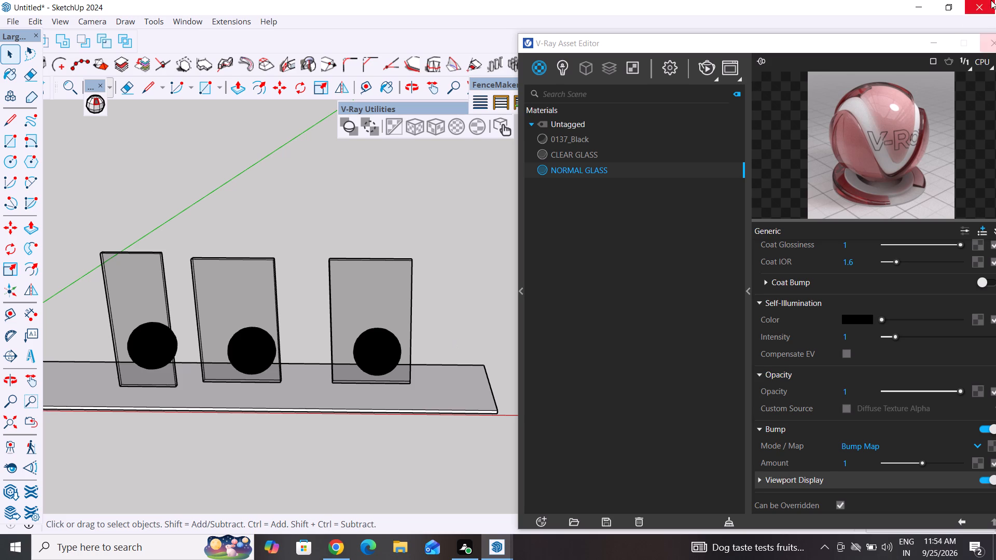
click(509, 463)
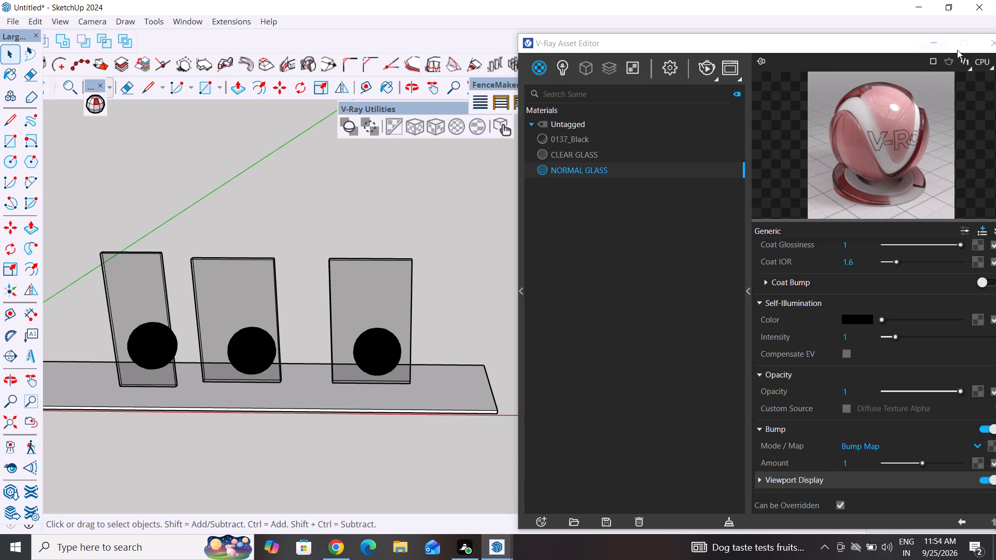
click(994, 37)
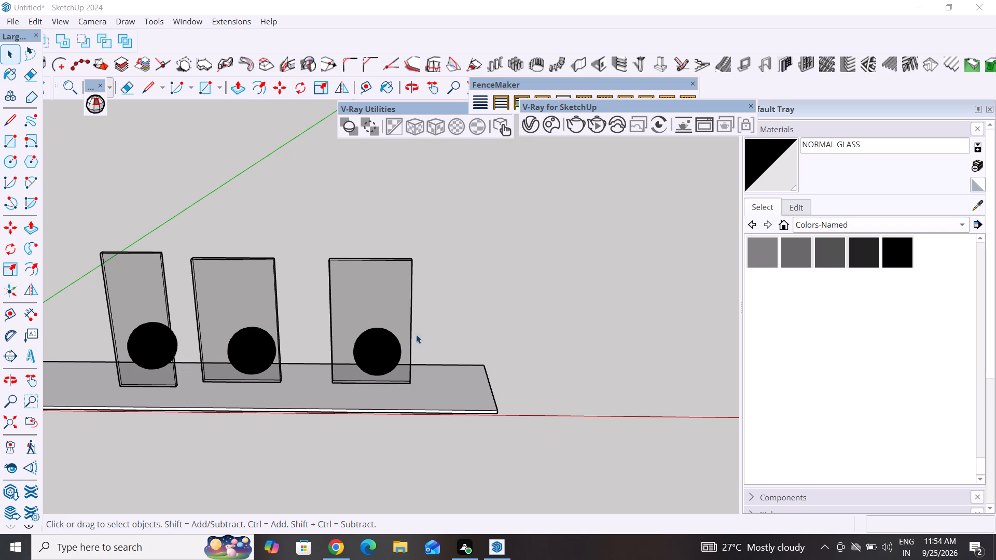
Select the glass panel farthest from the origin and add a new Generic V-Ray material.
click(395, 307)
click(535, 125)
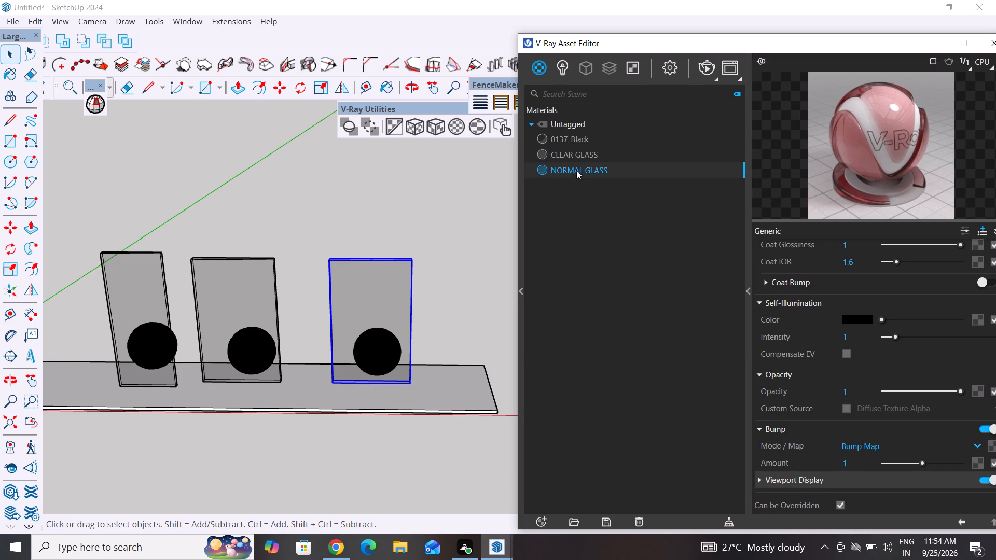
click(605, 264)
click(538, 63)
right_drag(548, 58, 501, 117)
right_click(540, 67)
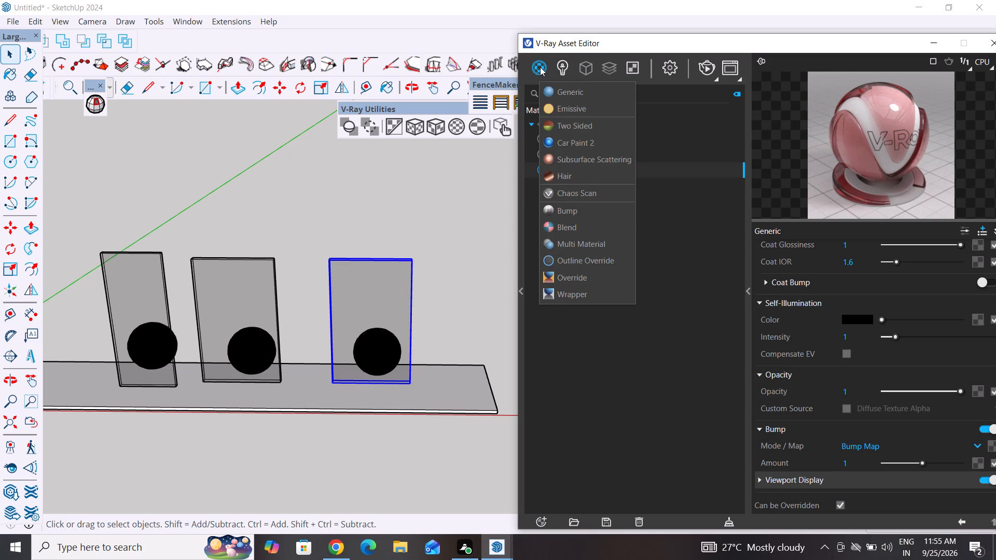
click(579, 93)
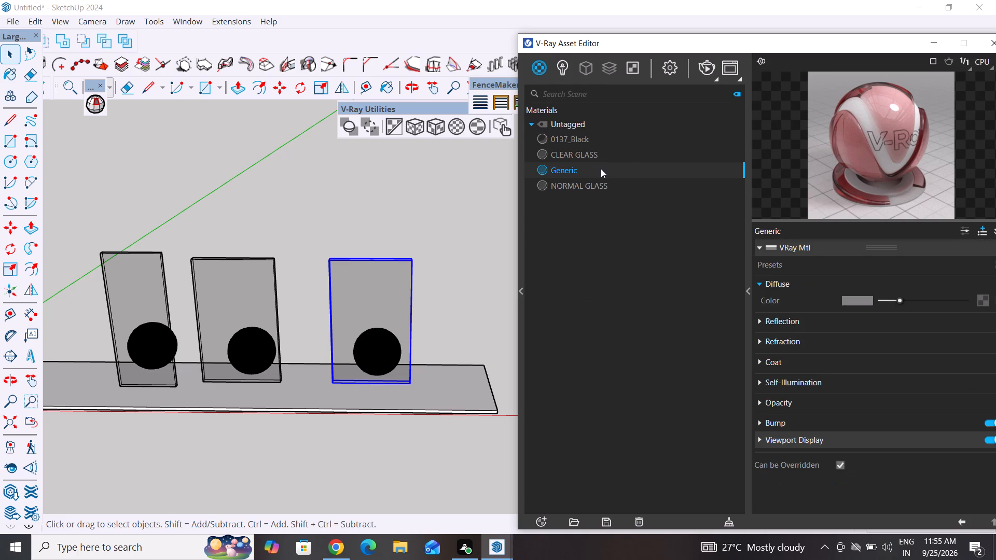
Rename the new Generic material as TINT GLASS.
key(BackSpace)
key(BackSpace)
key(BackSpace)
key(BackSpace)
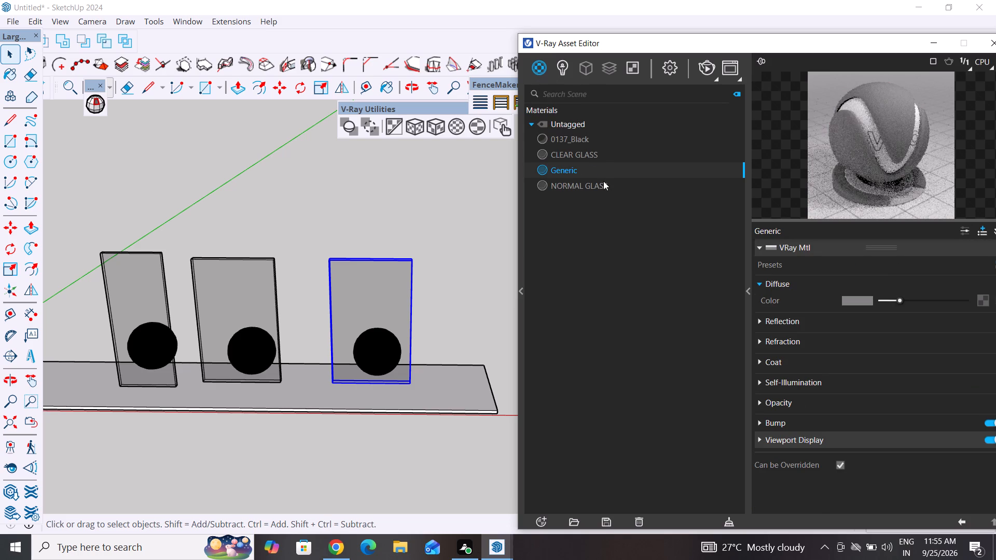
right_click(604, 168)
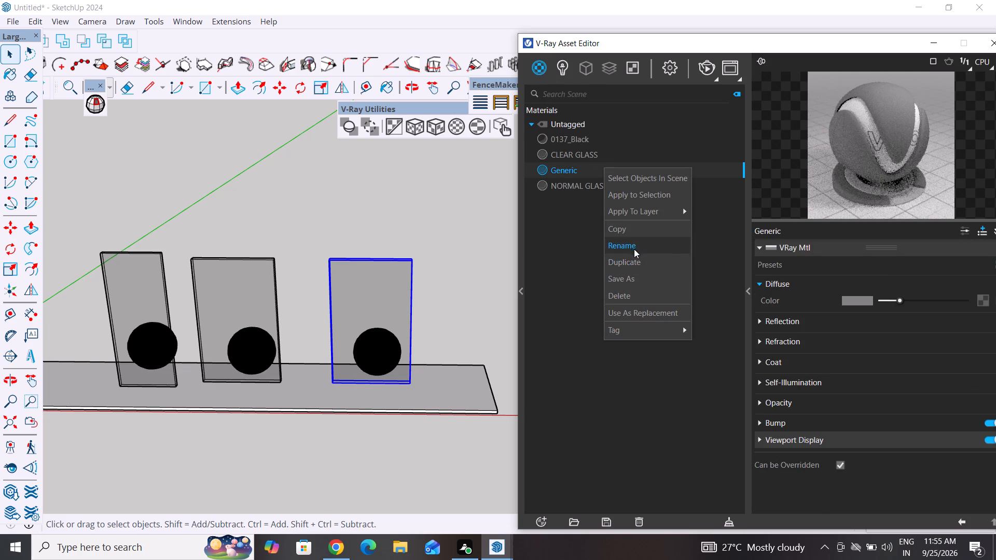
click(634, 247)
key(BackSpace)
key(BackSpace)
key(BackSpace)
key(BackSpace)
key(BackSpace)
key(BackSpace)
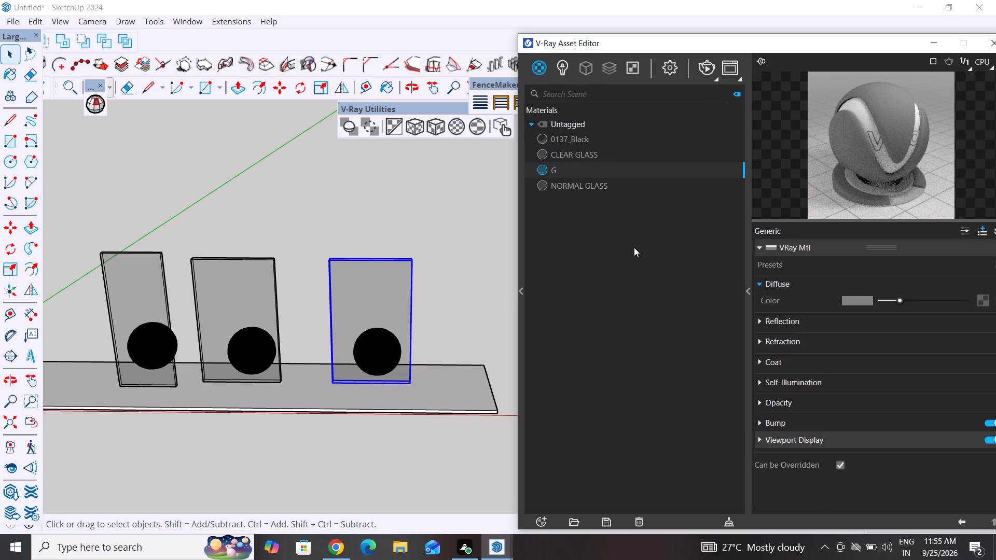
key(BackSpace)
key(BackSpace)
text(TINT GLASS)
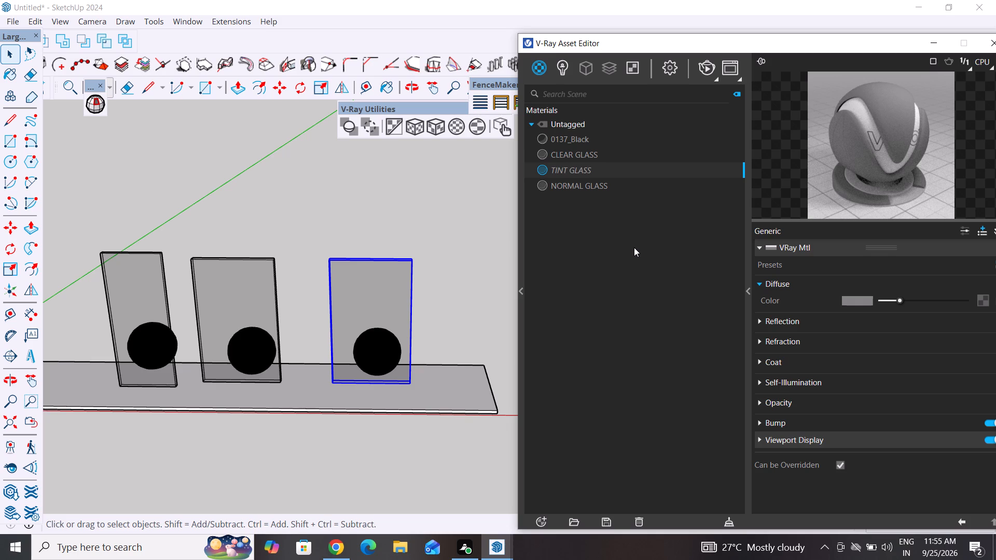
click(634, 250)
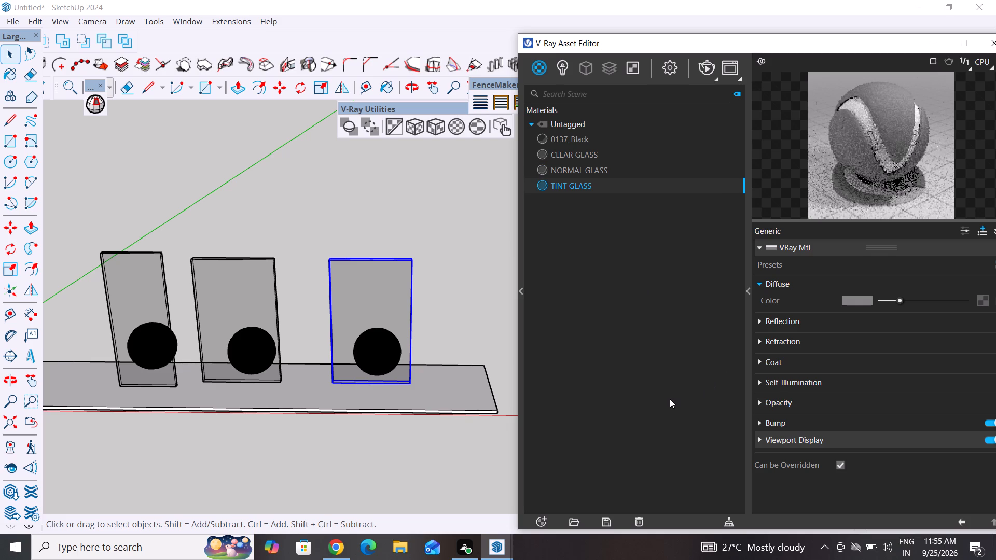
Expand the Reflection and Refraction settings of the TINT GLASS material.
scroll(791, 315, down, 3)
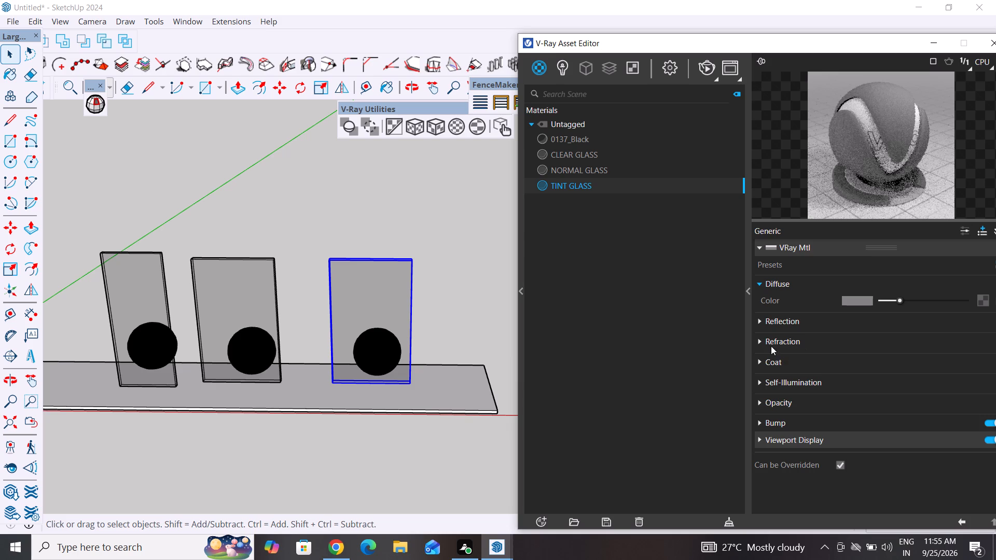
click(762, 323)
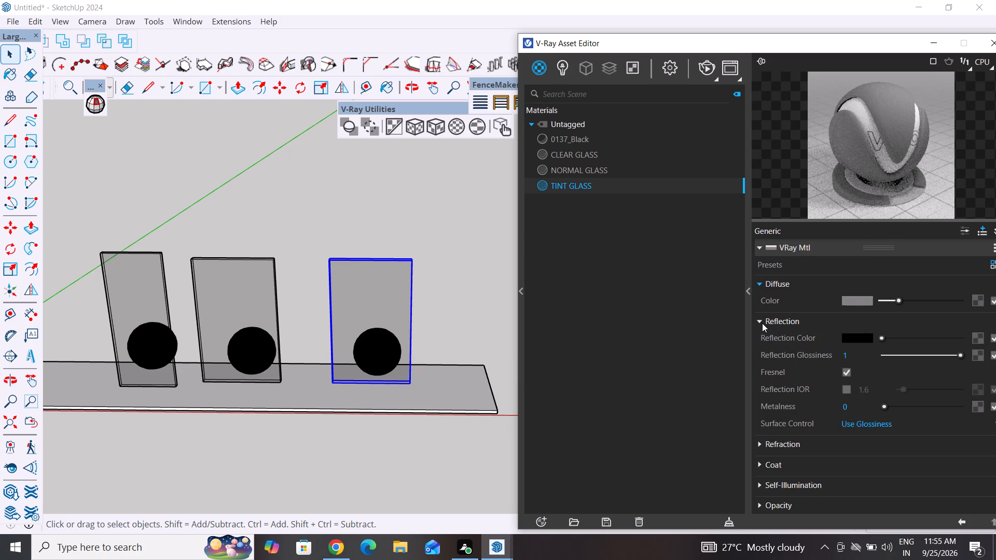
scroll(806, 381, down, 3)
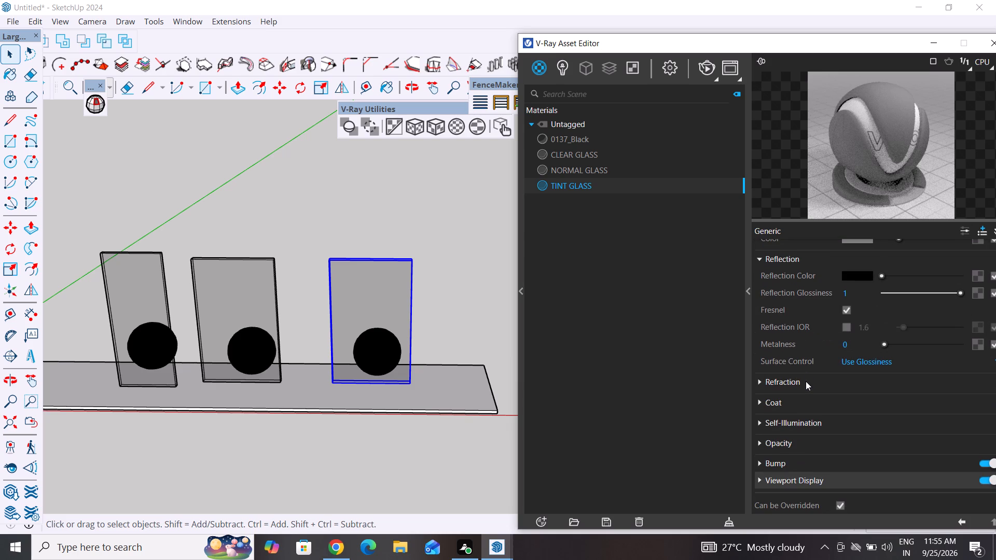
scroll(806, 381, down, 1)
click(762, 381)
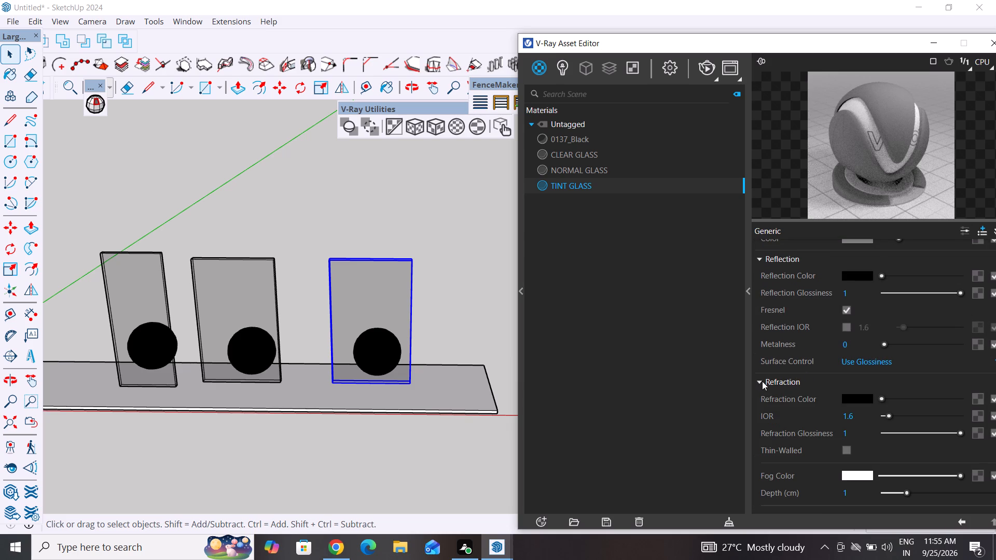
scroll(762, 381, down, 2)
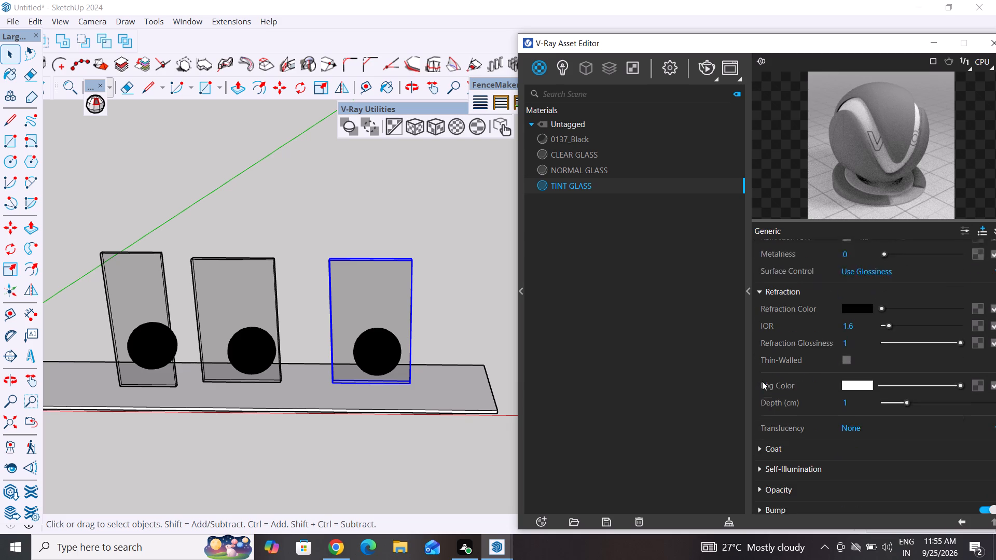
scroll(762, 381, down, 1)
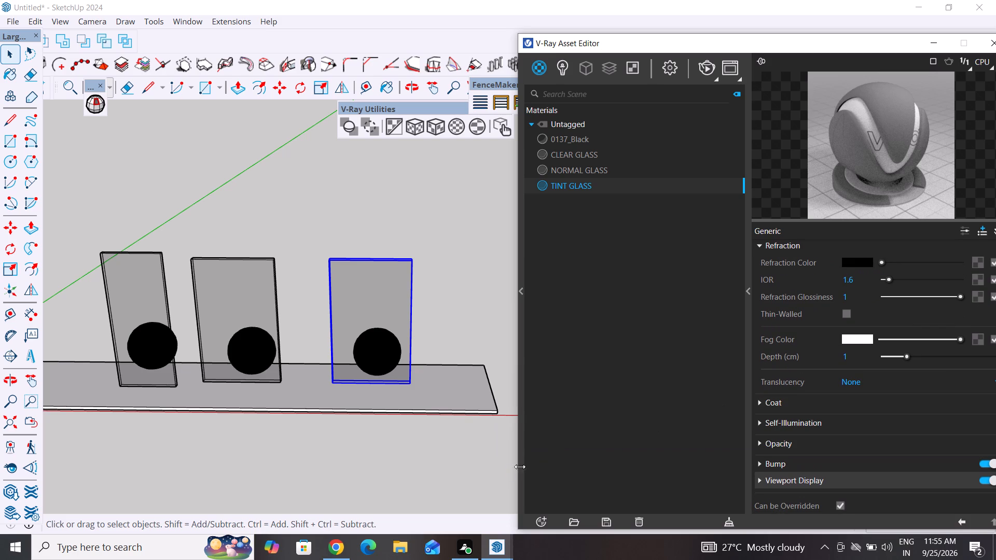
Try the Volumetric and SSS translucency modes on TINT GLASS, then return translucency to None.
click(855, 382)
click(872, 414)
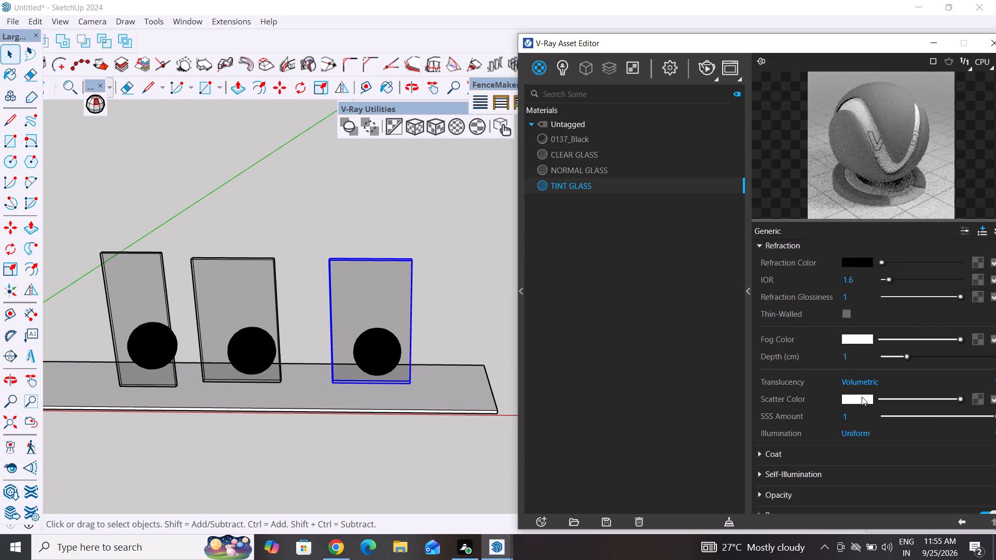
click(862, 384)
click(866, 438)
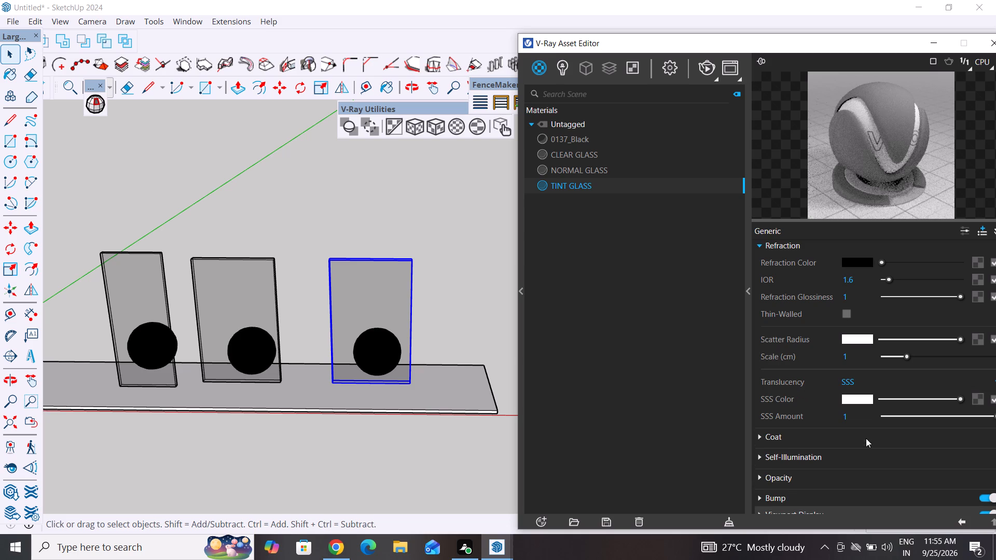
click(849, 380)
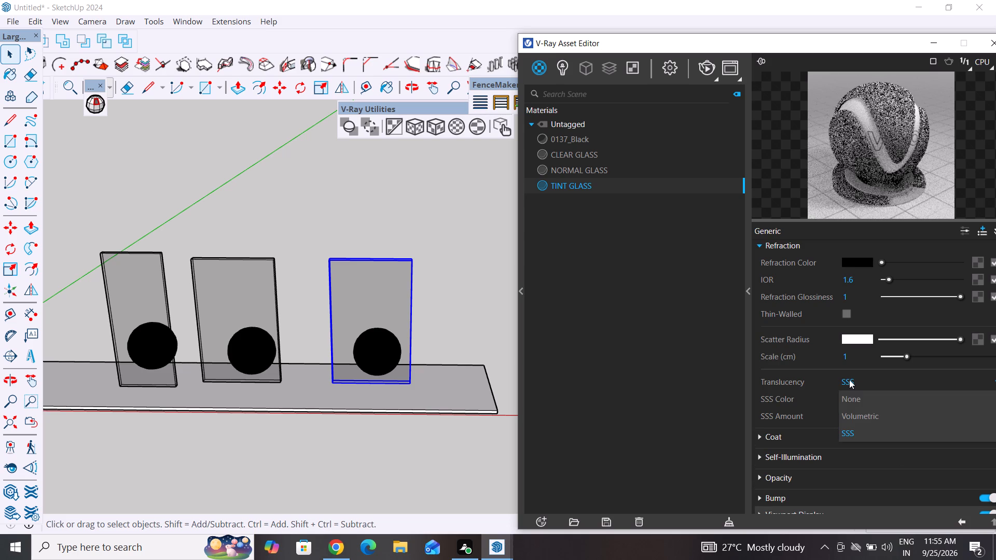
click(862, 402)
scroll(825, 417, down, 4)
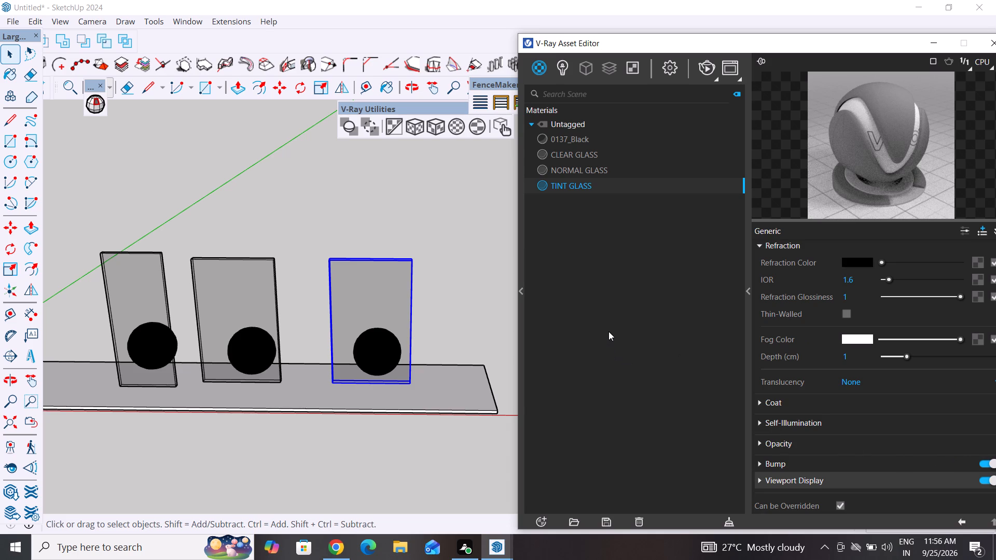
Apply the TINT GLASS material to the glass panel farthest from the origin.
click(351, 290)
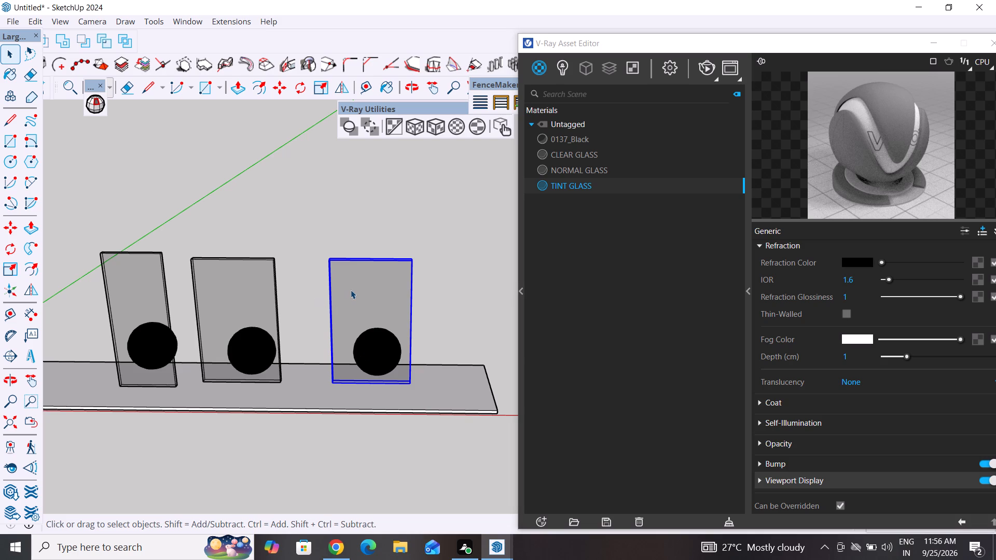
right_click(594, 187)
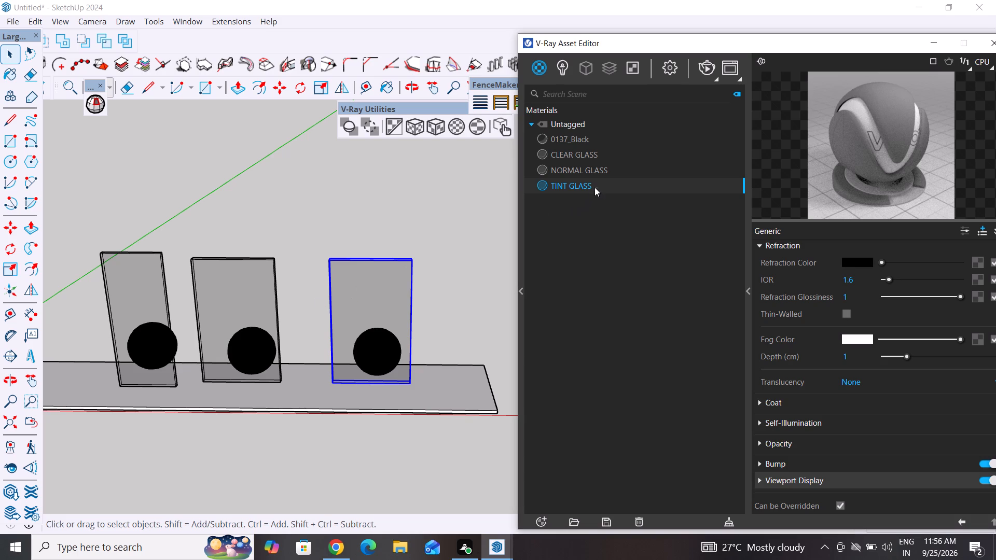
click(629, 216)
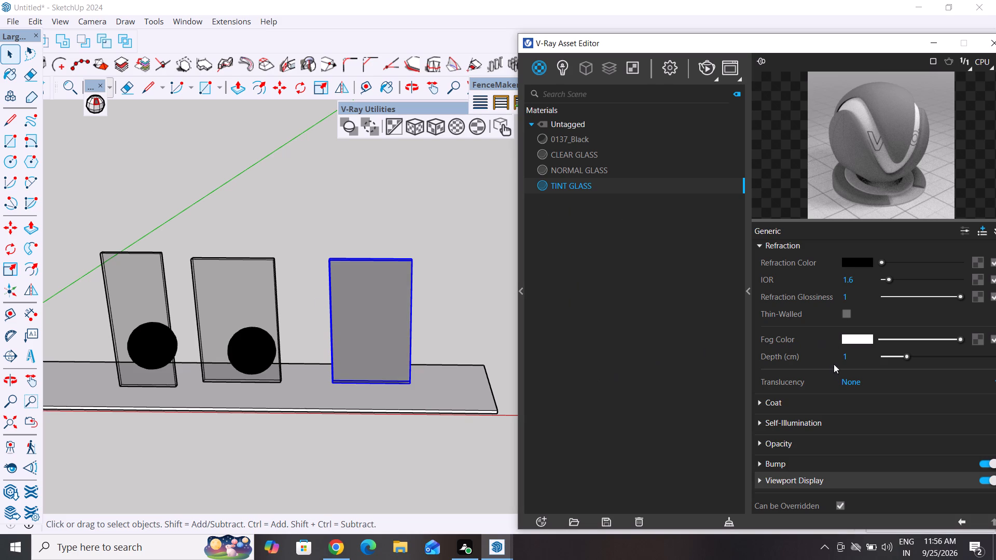
Set the TINT GLASS fog color to RGB 151, 22, 22.
scroll(834, 367, down, 1)
click(861, 336)
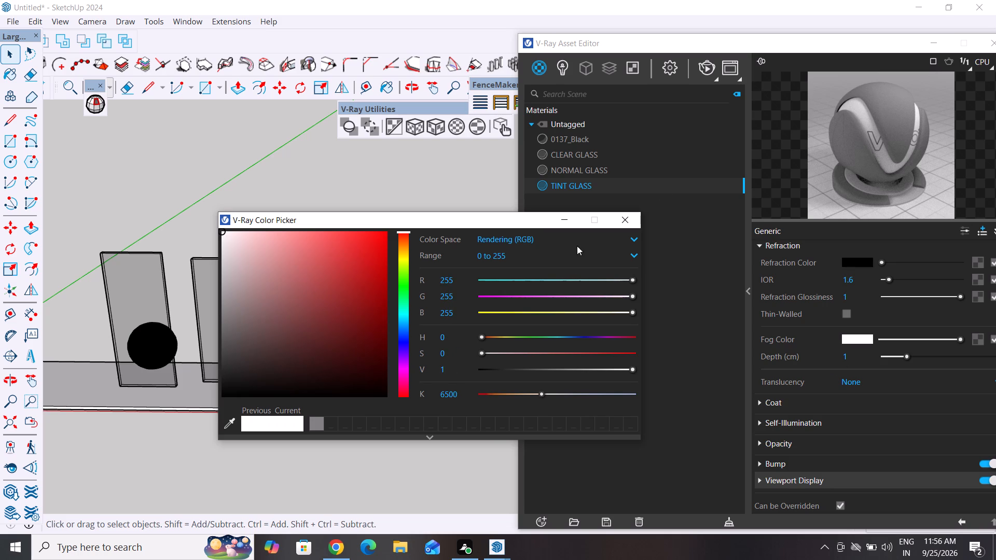
click(448, 287)
click(450, 284)
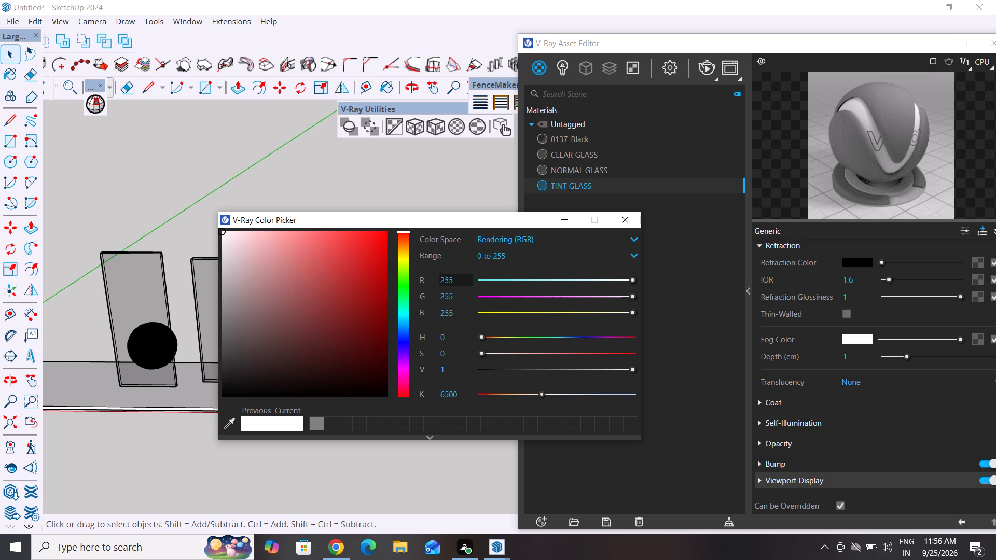
click(460, 282)
key(BackSpace)
key(BackSpace)
key(BackSpace)
key(BackSpace)
key(BackSpace)
key(BackSpace)
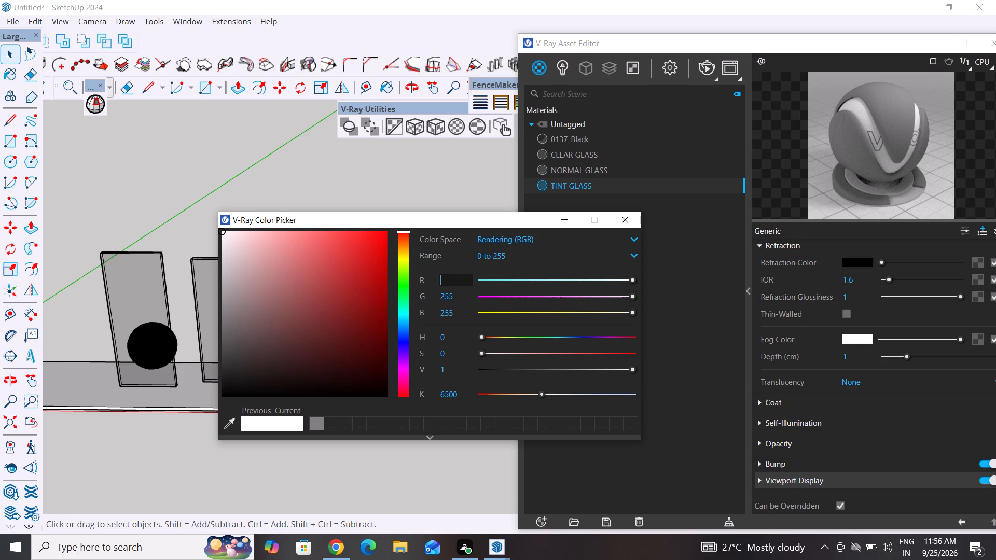
text(151)
click(461, 297)
key(BackSpace)
key(BackSpace)
key(BackSpace)
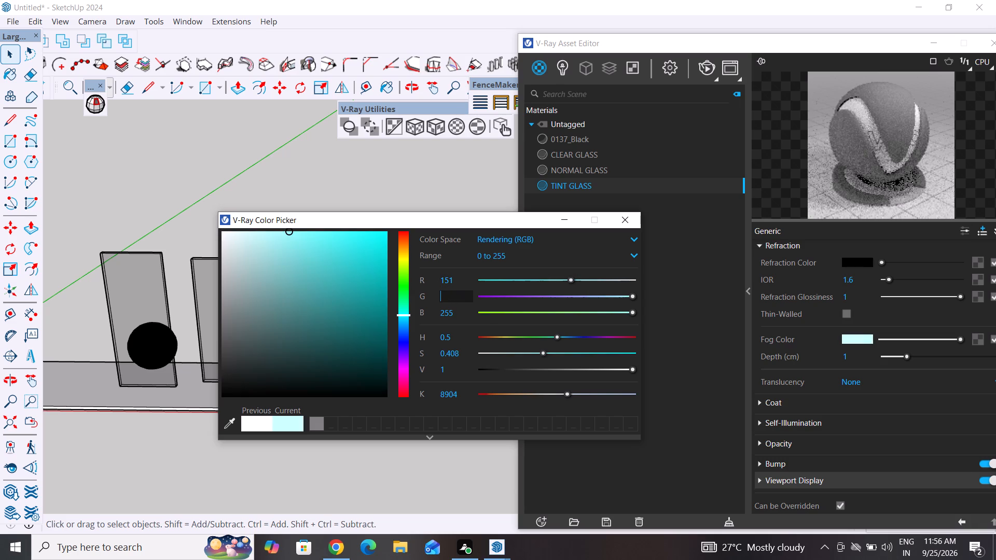
text(22)
click(462, 314)
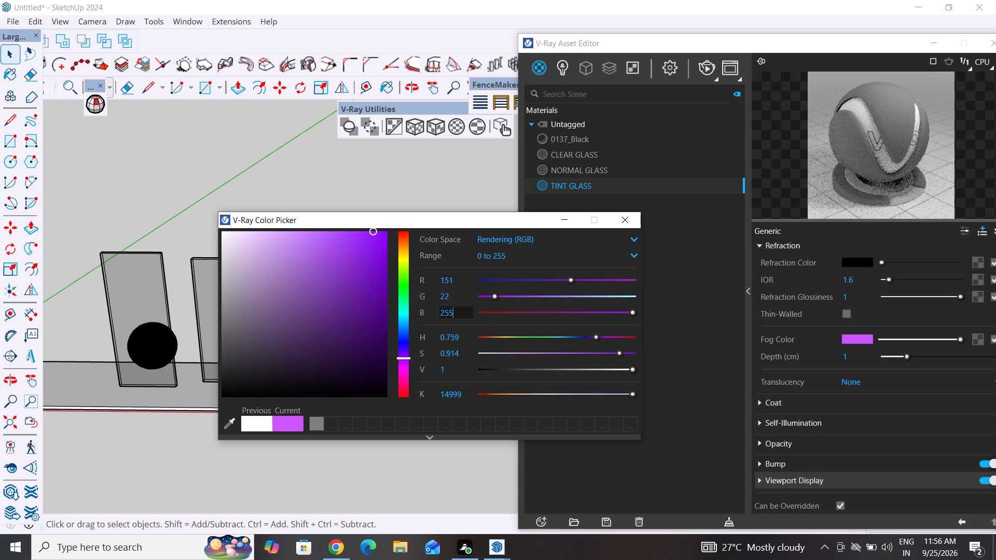
key(BackSpace)
key(BackSpace)
key(BackSpace)
key(BackSpace)
text(22)
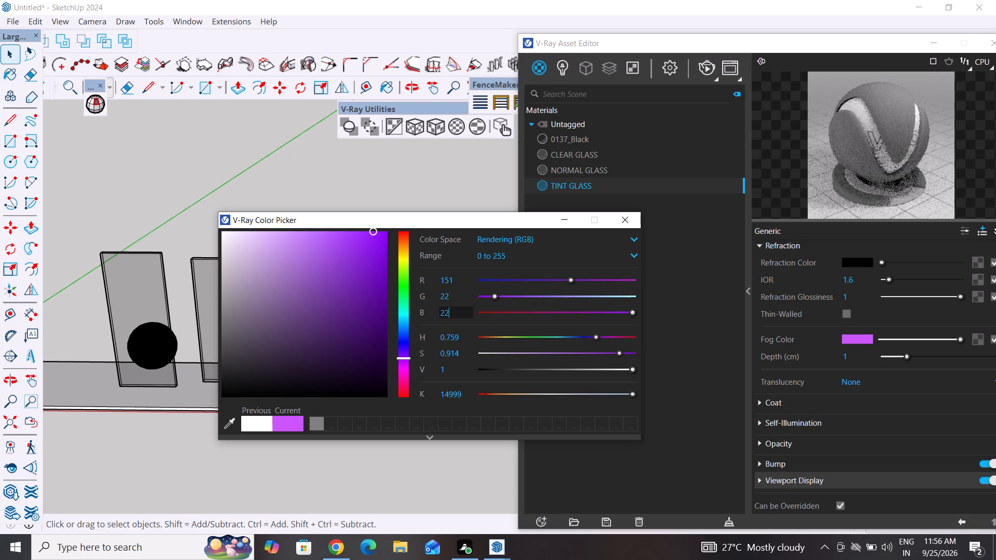
click(691, 466)
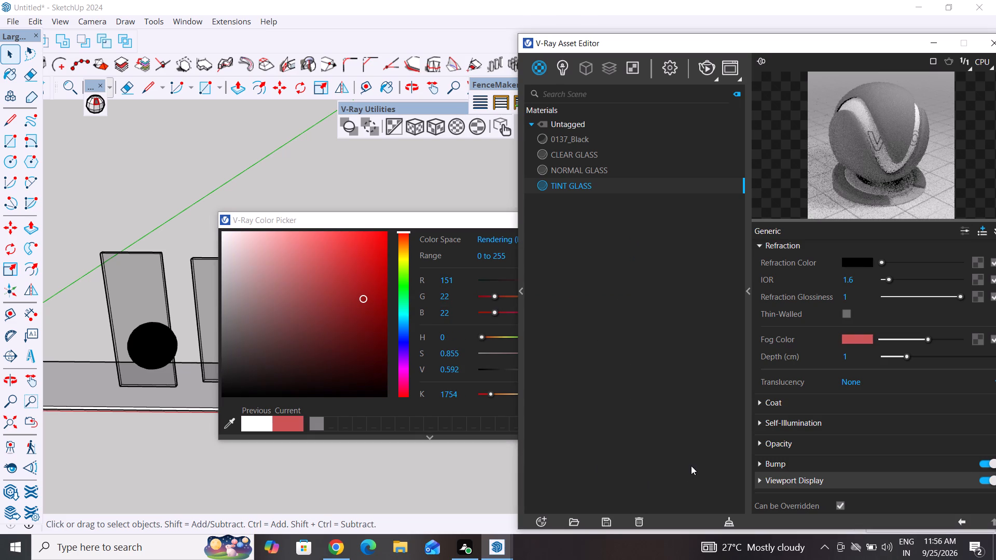
Reapply the TINT GLASS material to the glass panel farthest from the origin.
right_click(607, 181)
click(645, 206)
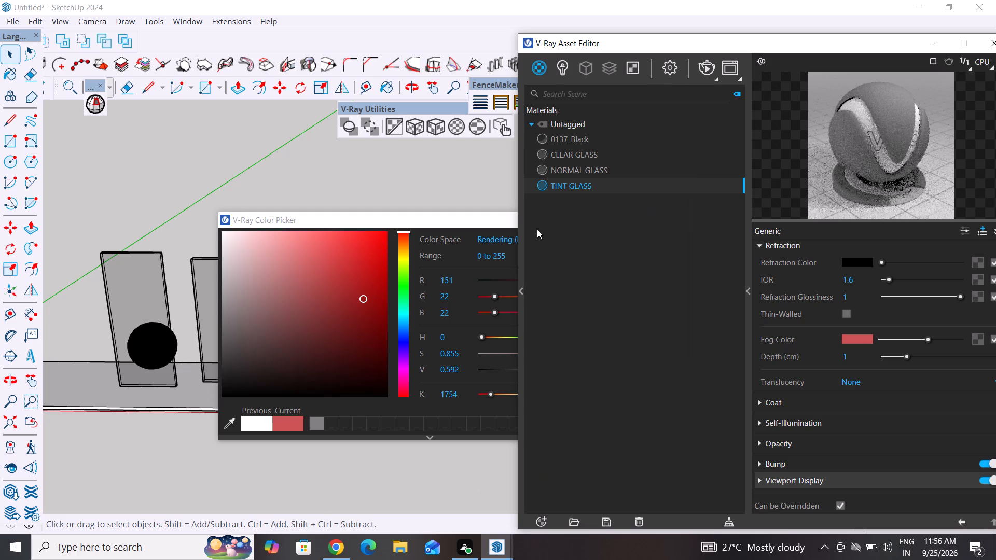
drag(474, 219, 419, 452)
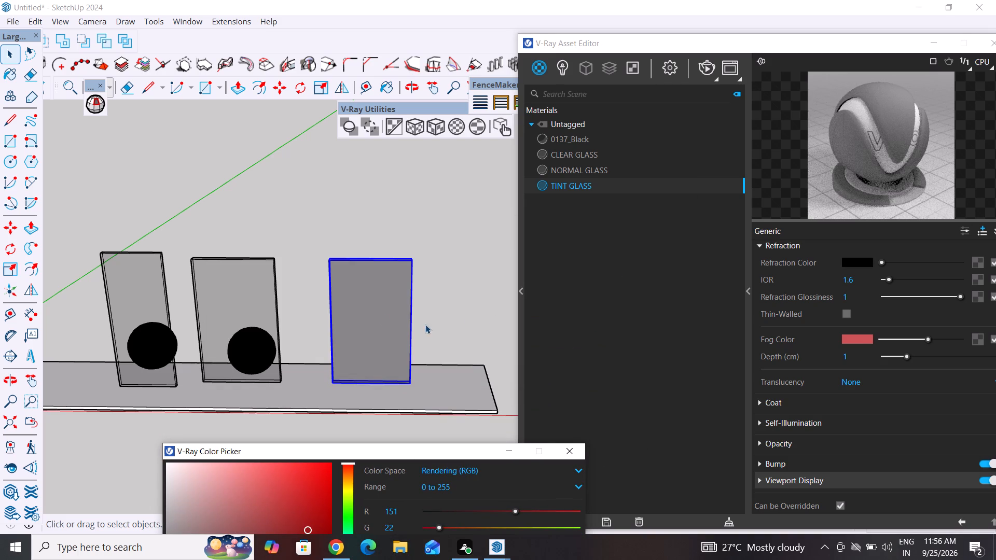
click(378, 313)
click(460, 240)
click(385, 324)
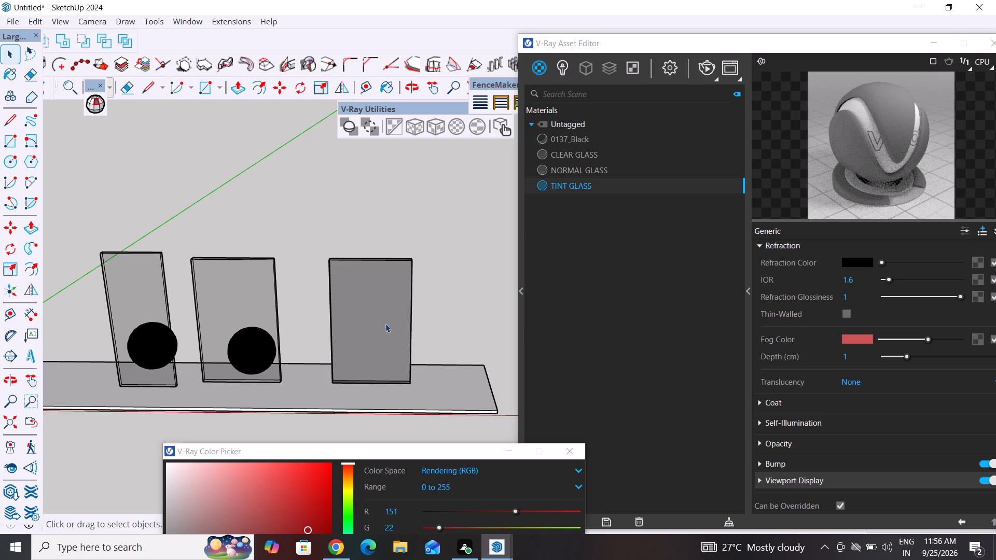
right_click(589, 187)
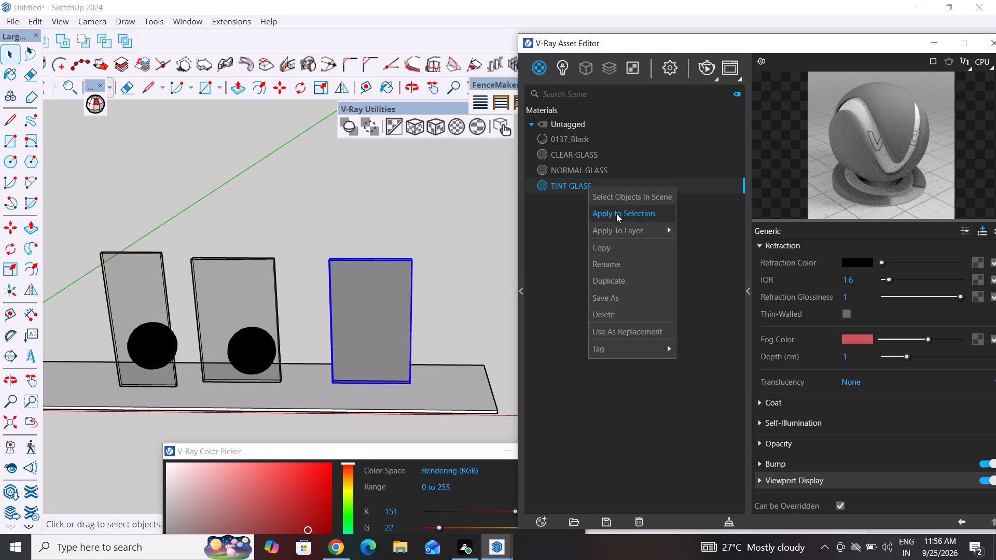
click(627, 217)
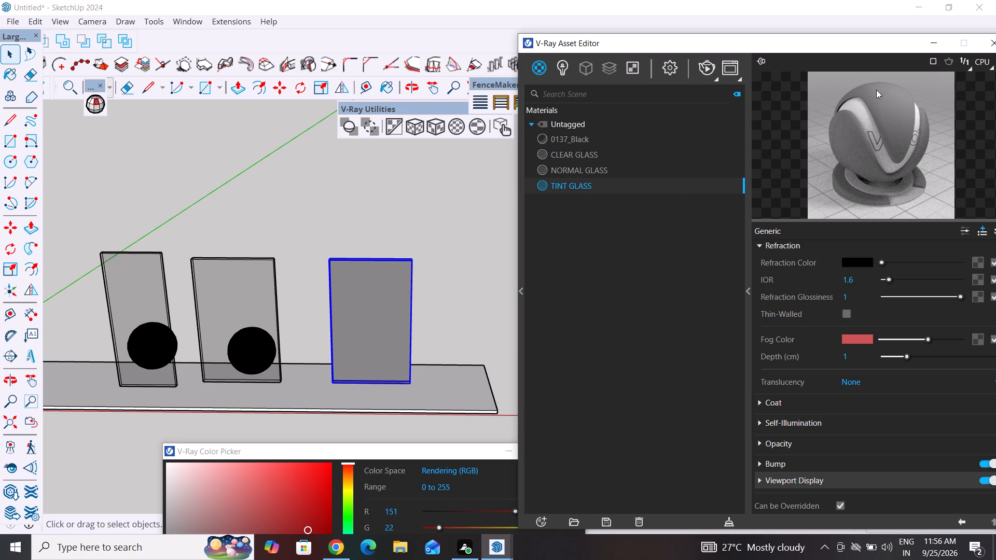
Start a V-Ray render to check the tinted panel, then close the frame buffer.
click(711, 67)
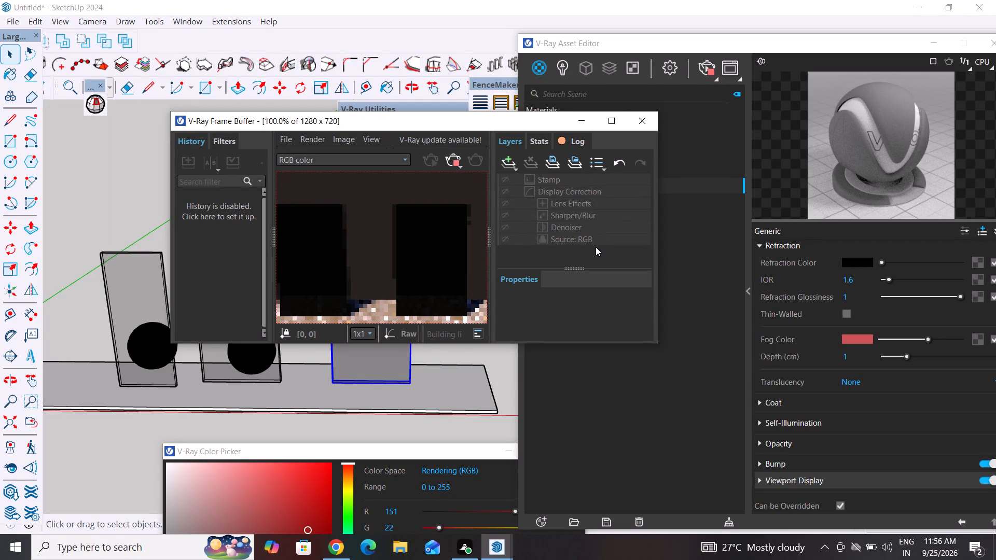
click(646, 123)
Delete the middle glass panel, leaving its black sphere in place.
click(254, 315)
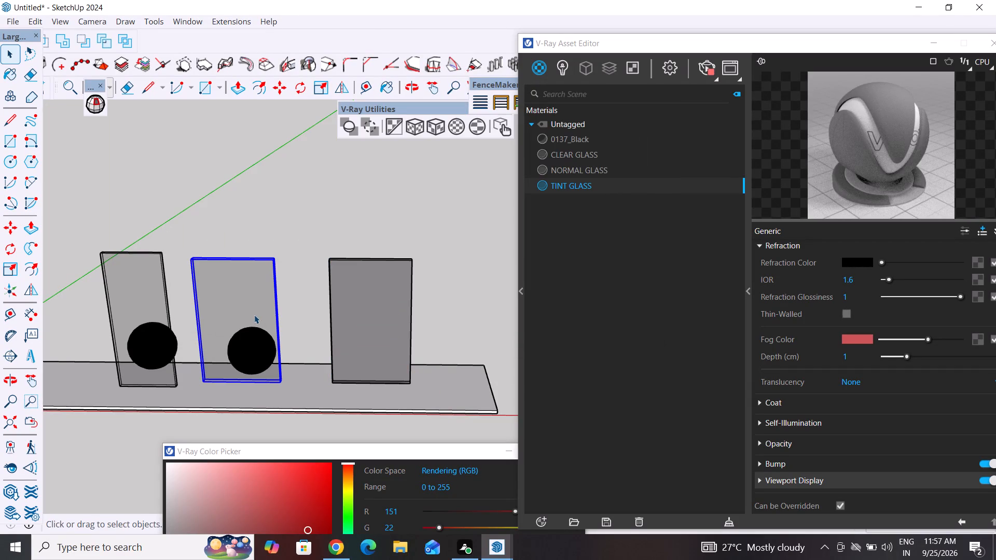
right_click(254, 315)
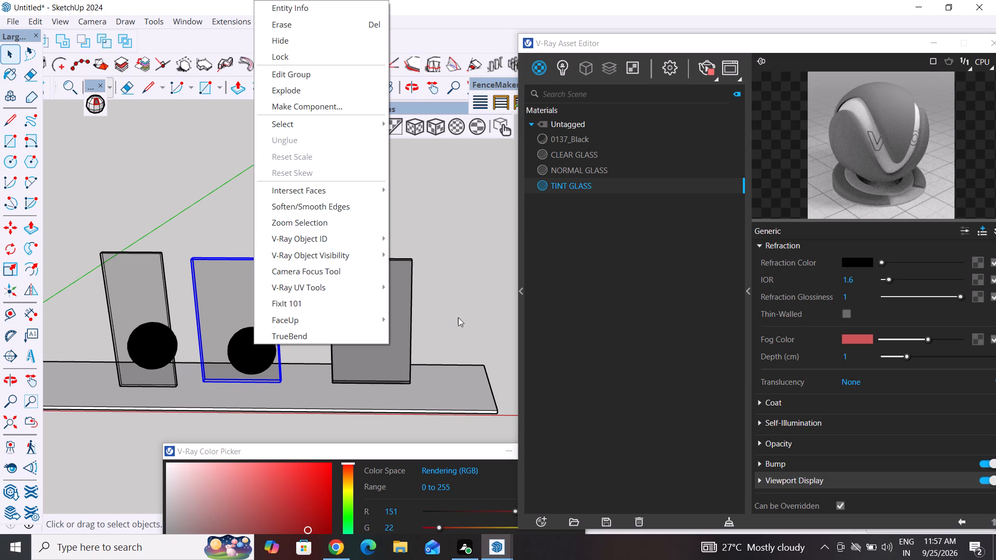
click(640, 522)
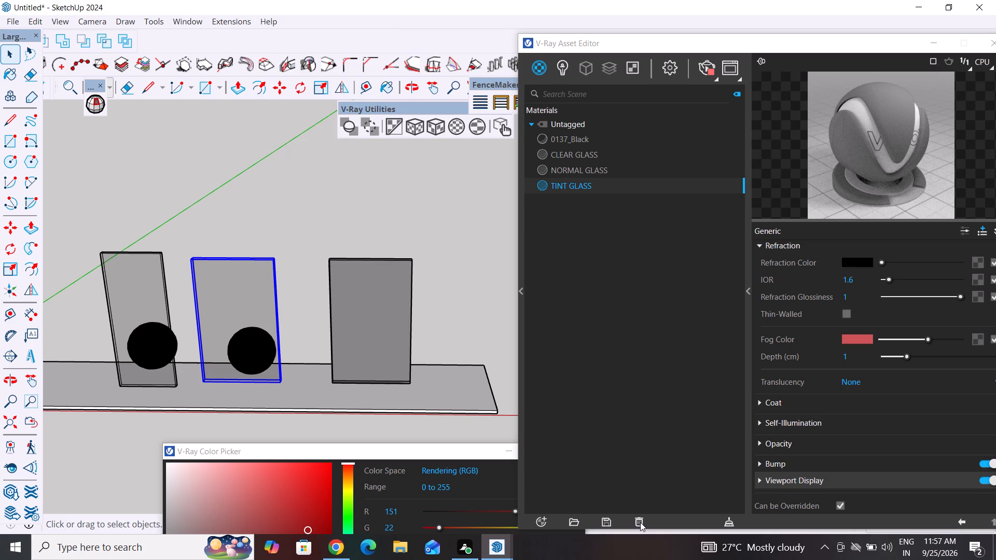
click(235, 273)
key(Delete)
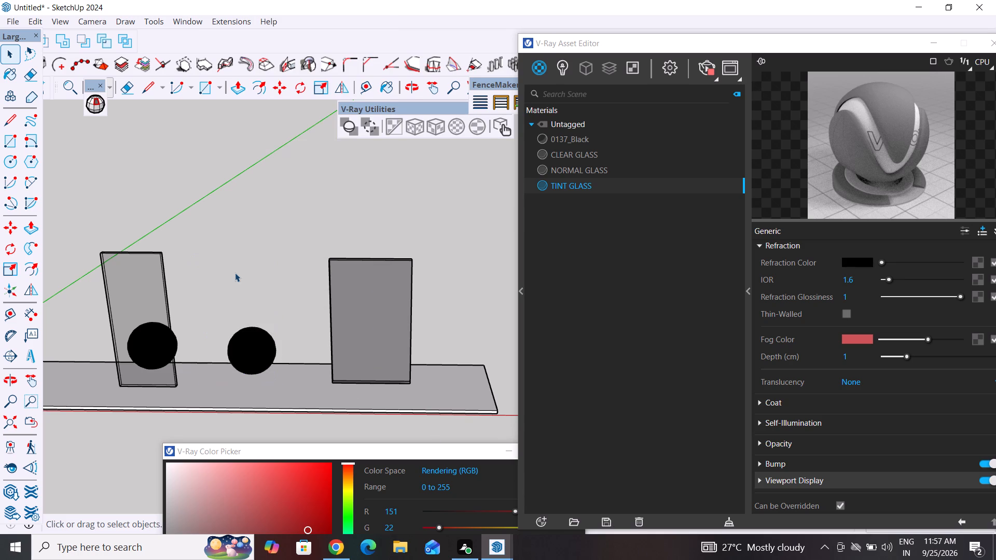
Stop the running V-Ray render.
click(703, 65)
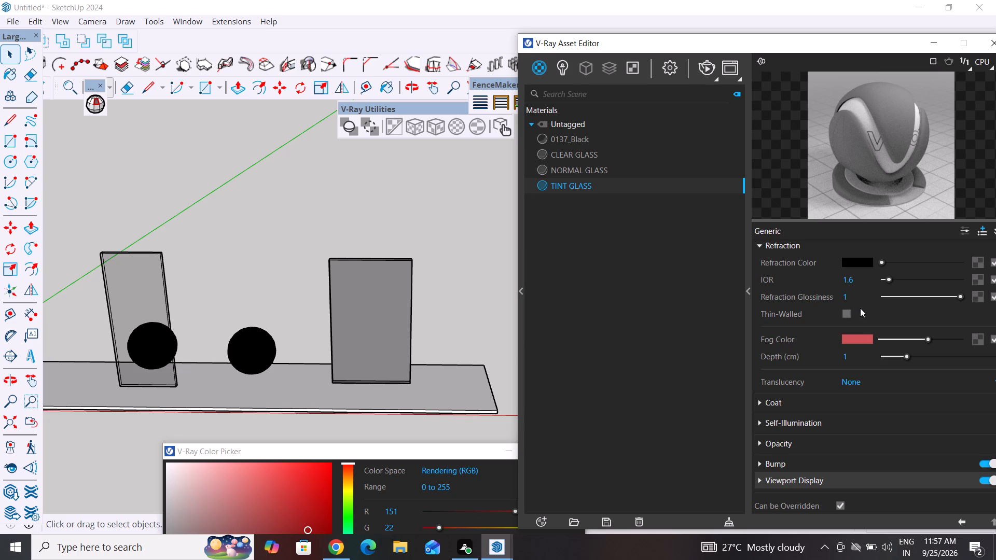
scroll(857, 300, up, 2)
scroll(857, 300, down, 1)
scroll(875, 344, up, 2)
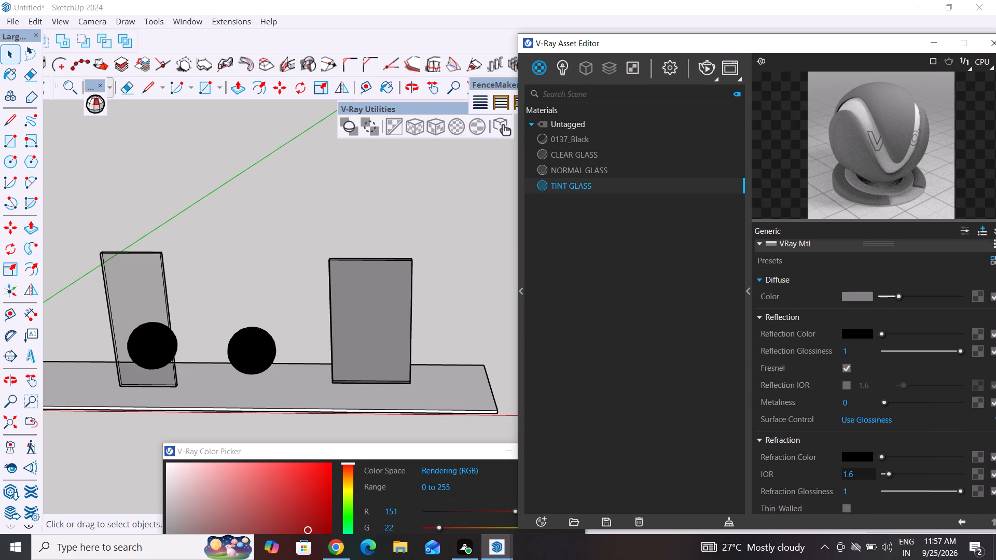
Set both the reflection color and the refraction color of the TINT GLASS material to white.
drag(879, 333, 991, 337)
drag(884, 457, 995, 458)
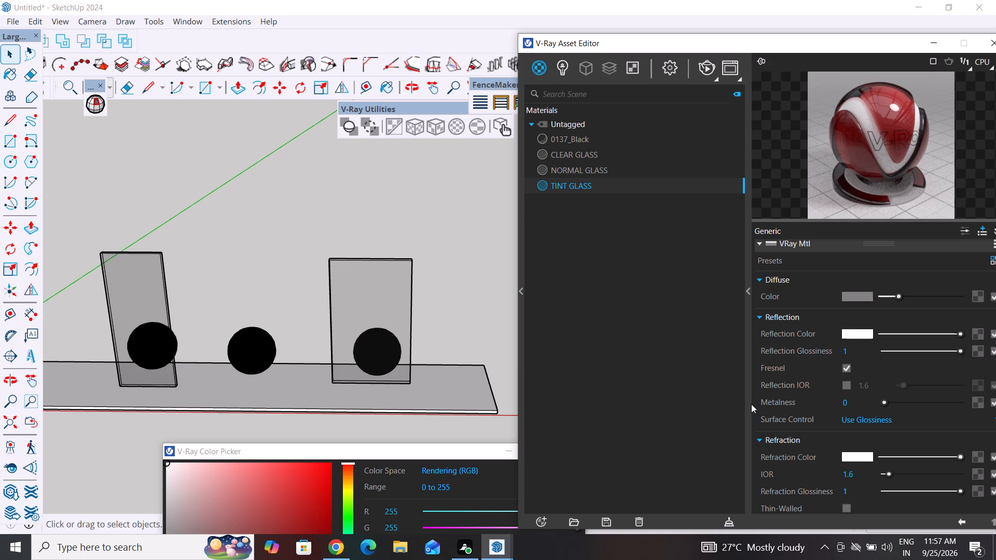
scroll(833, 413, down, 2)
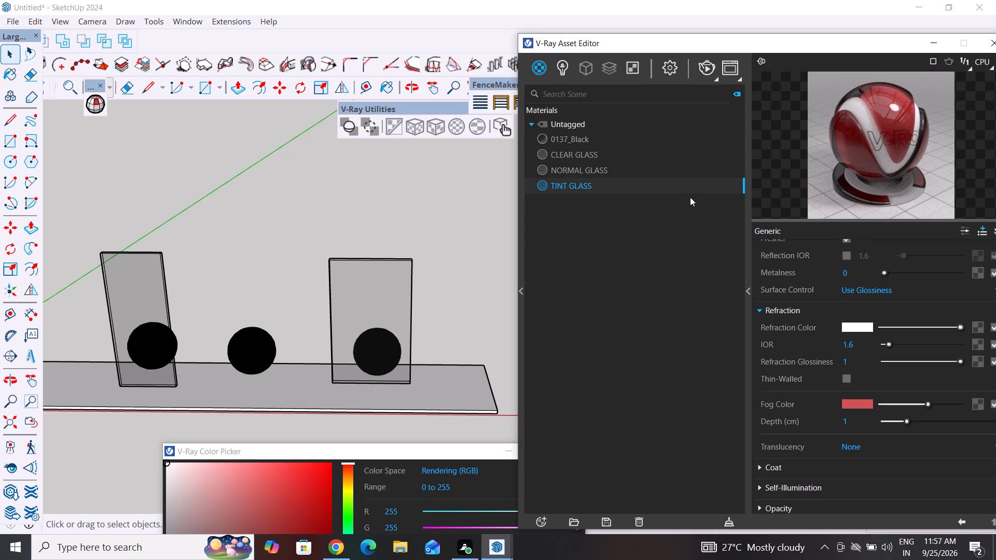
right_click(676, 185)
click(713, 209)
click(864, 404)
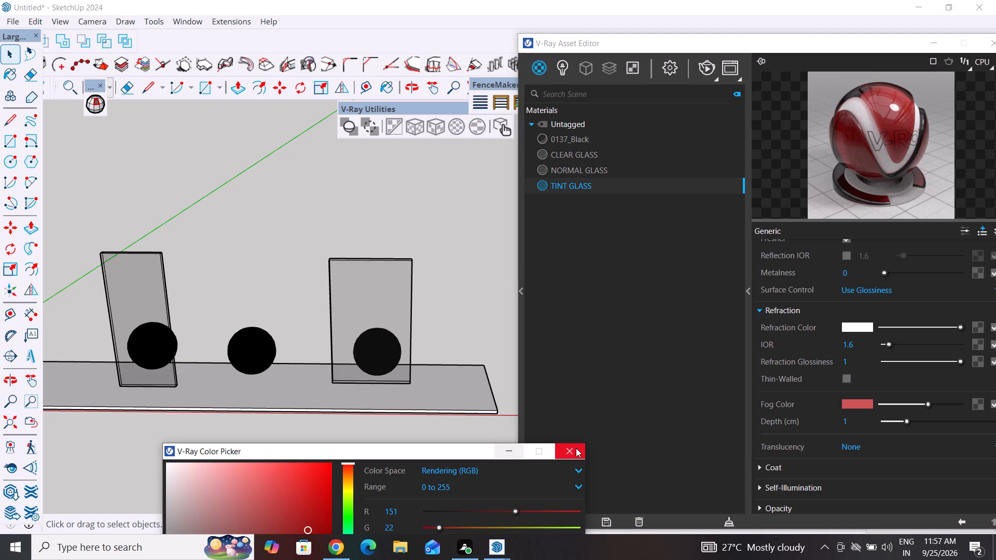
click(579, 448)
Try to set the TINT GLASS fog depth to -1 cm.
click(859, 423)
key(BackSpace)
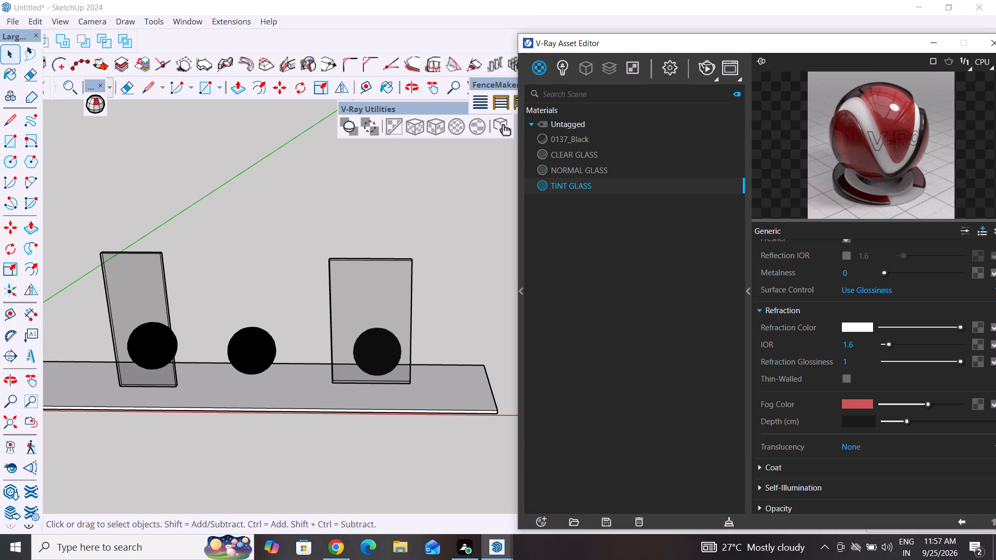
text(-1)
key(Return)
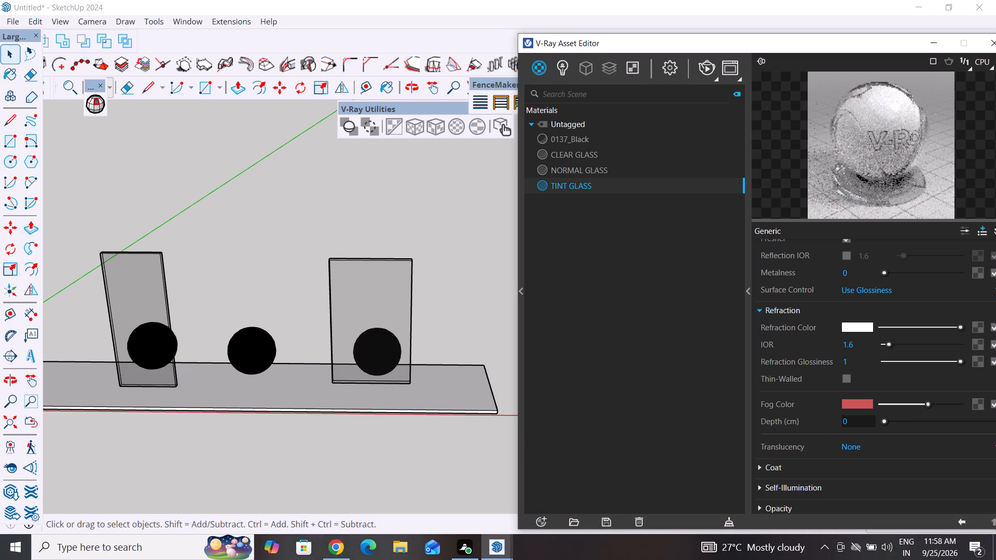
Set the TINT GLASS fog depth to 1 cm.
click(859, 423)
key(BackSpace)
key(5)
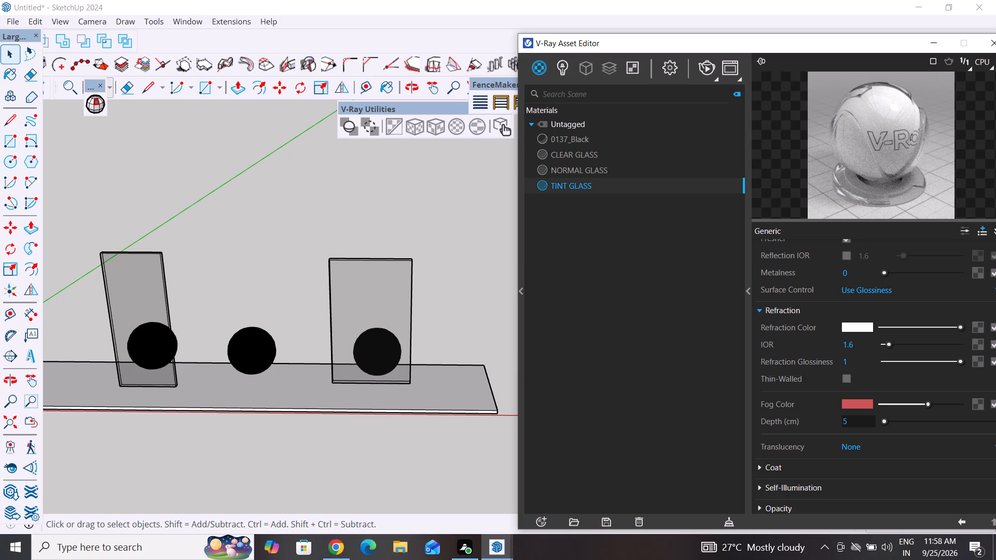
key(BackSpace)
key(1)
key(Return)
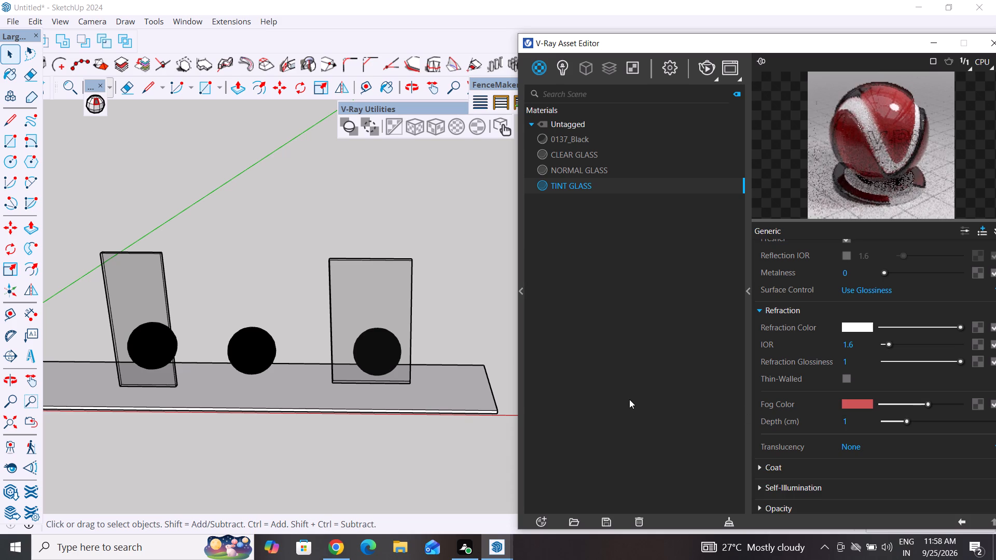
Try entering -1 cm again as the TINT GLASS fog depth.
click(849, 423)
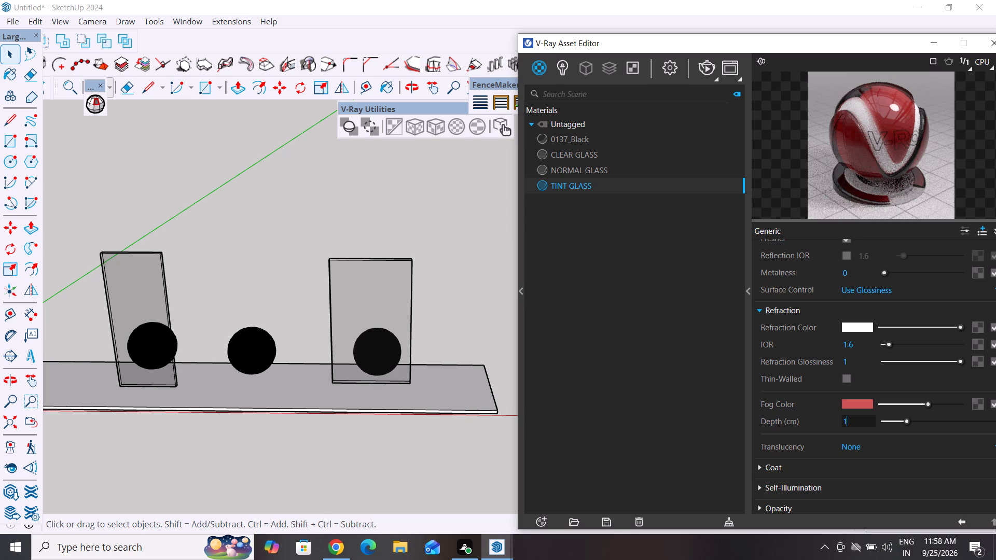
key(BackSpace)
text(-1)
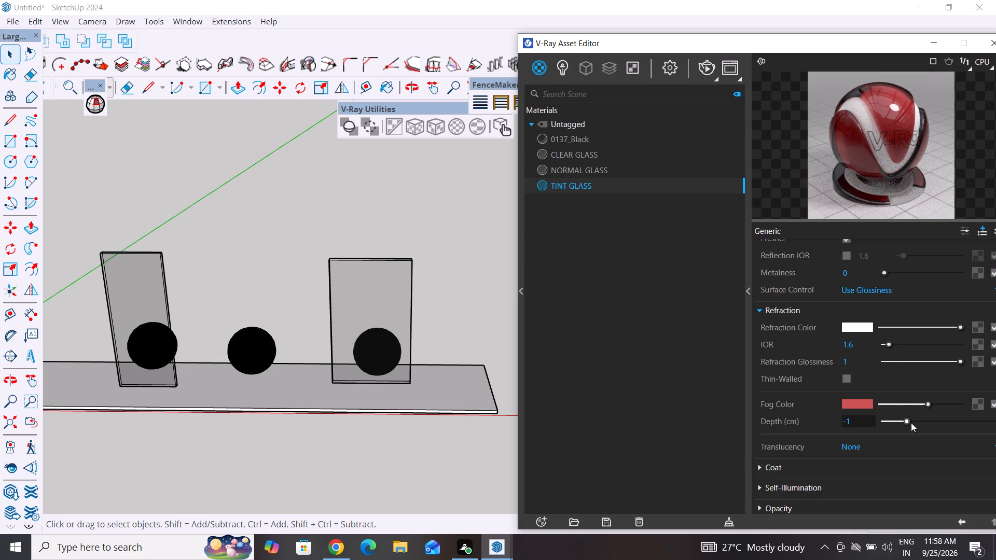
Set the TINT GLASS fog depth to 5 cm and bring the whole Asset Editor window into view.
drag(907, 422, 876, 421)
drag(876, 421, 872, 423)
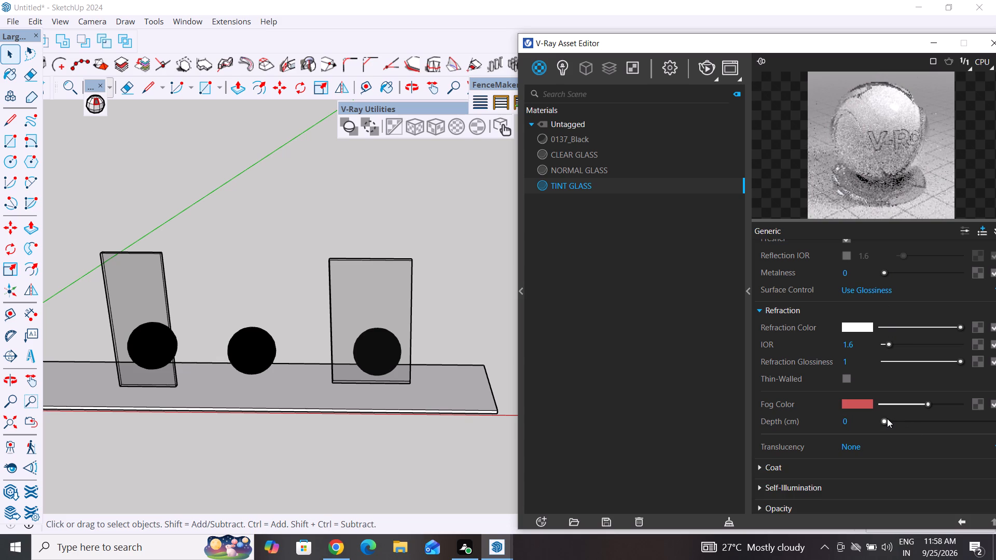
drag(885, 421, 889, 422)
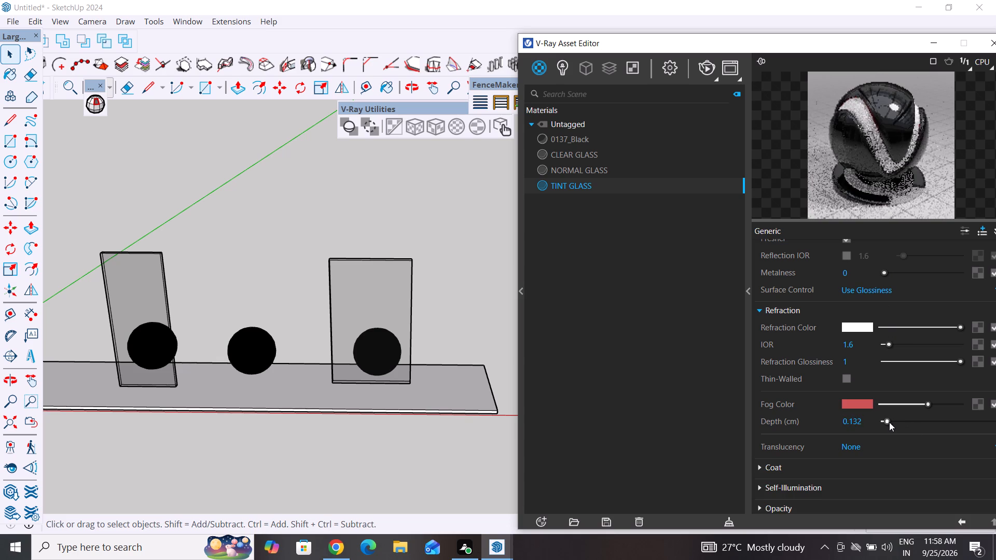
drag(889, 422, 932, 425)
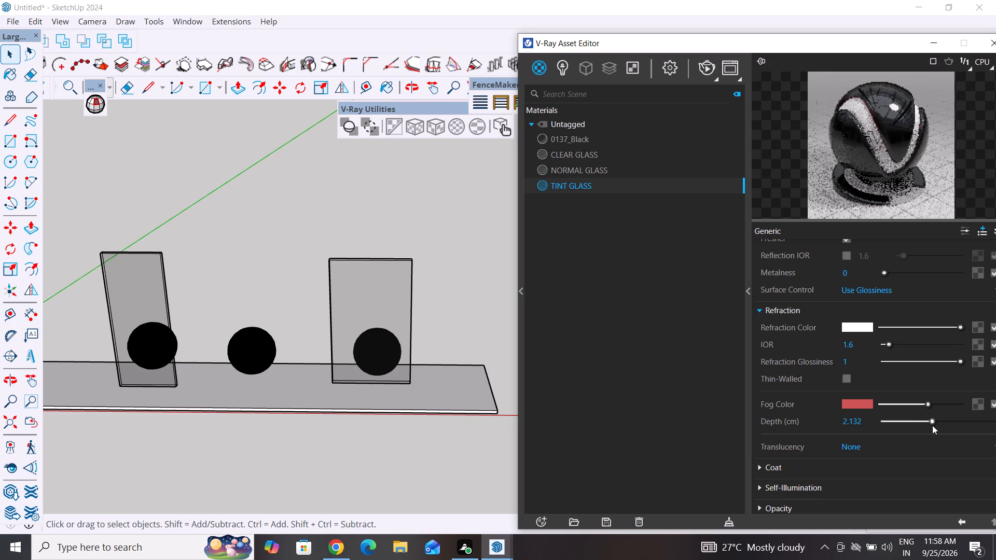
drag(932, 425, 931, 425)
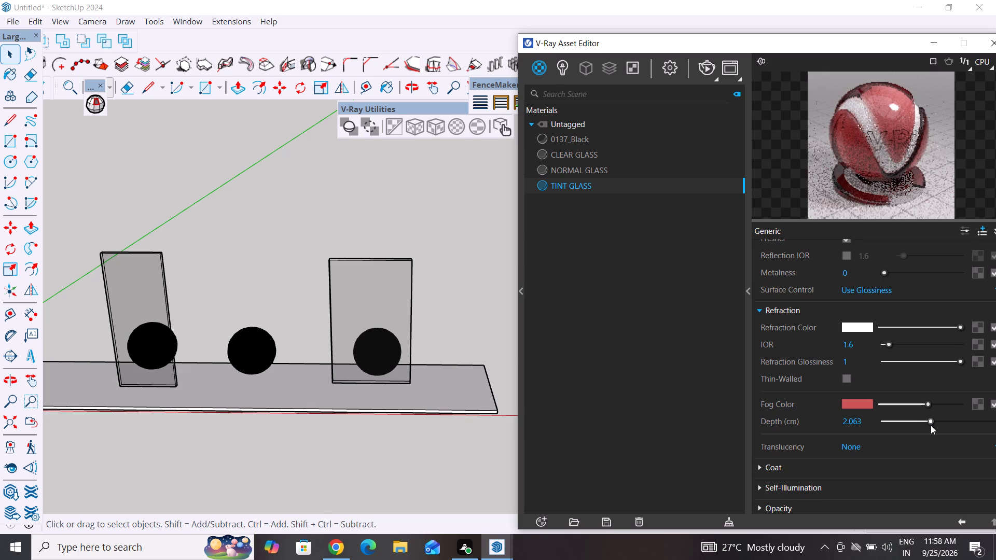
drag(931, 425, 955, 423)
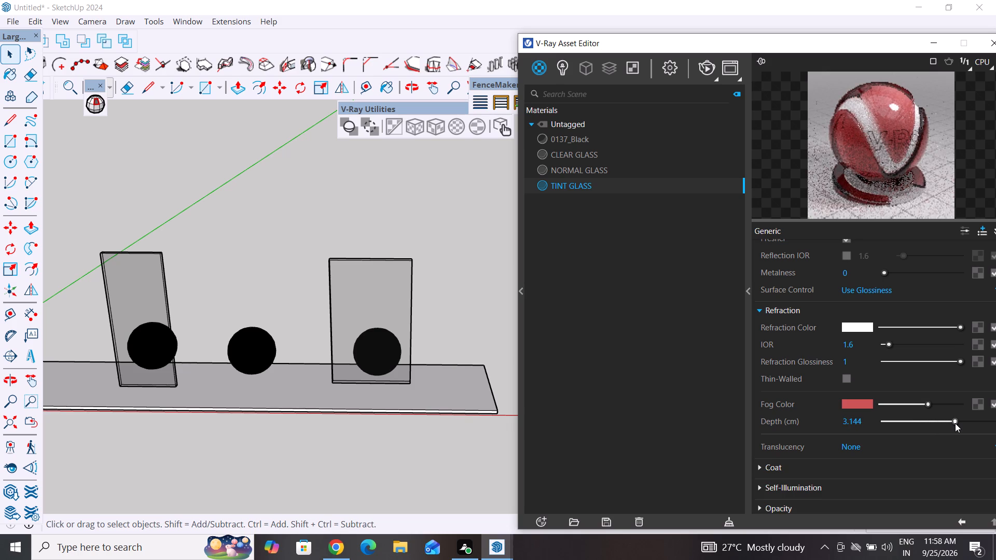
drag(955, 423, 995, 426)
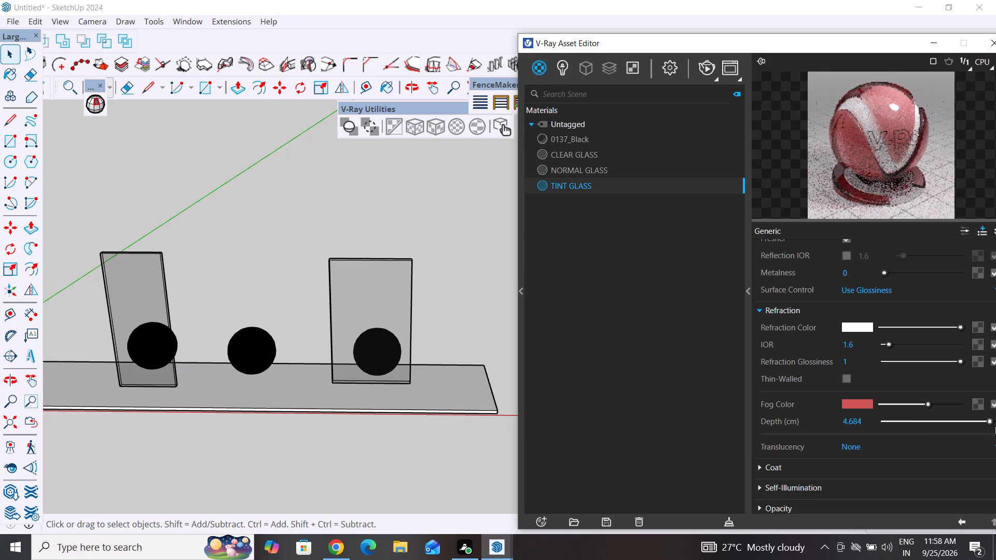
drag(995, 426, 995, 422)
drag(868, 46, 860, 46)
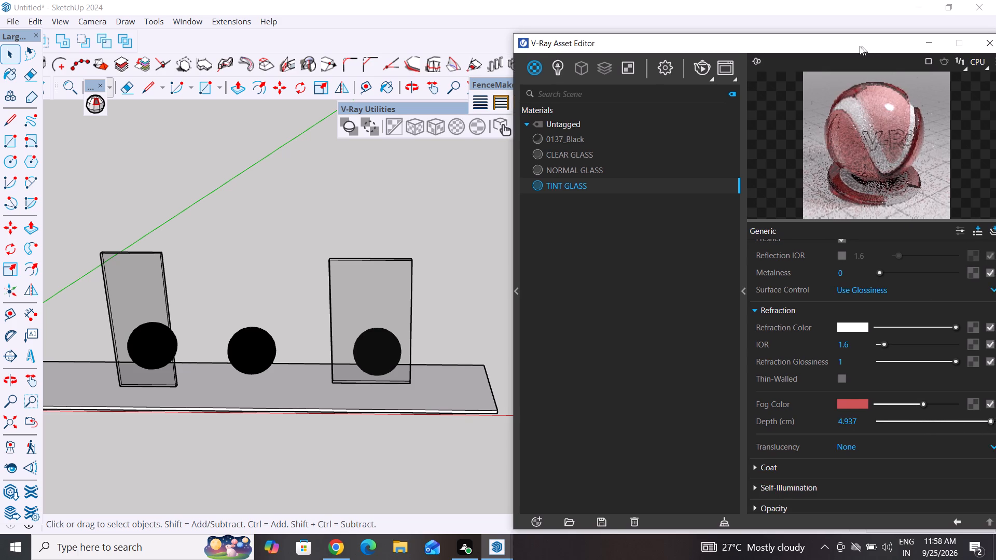
drag(860, 46, 729, 40)
drag(857, 417, 872, 419)
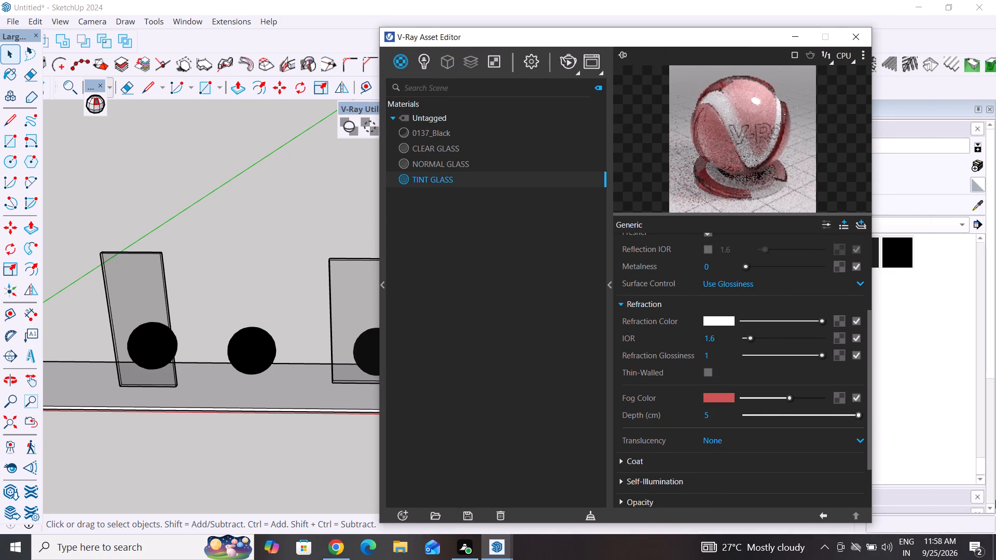
Start a V-Ray render, examine the tinted panel up close in the frame buffer, and close it.
click(571, 66)
click(567, 60)
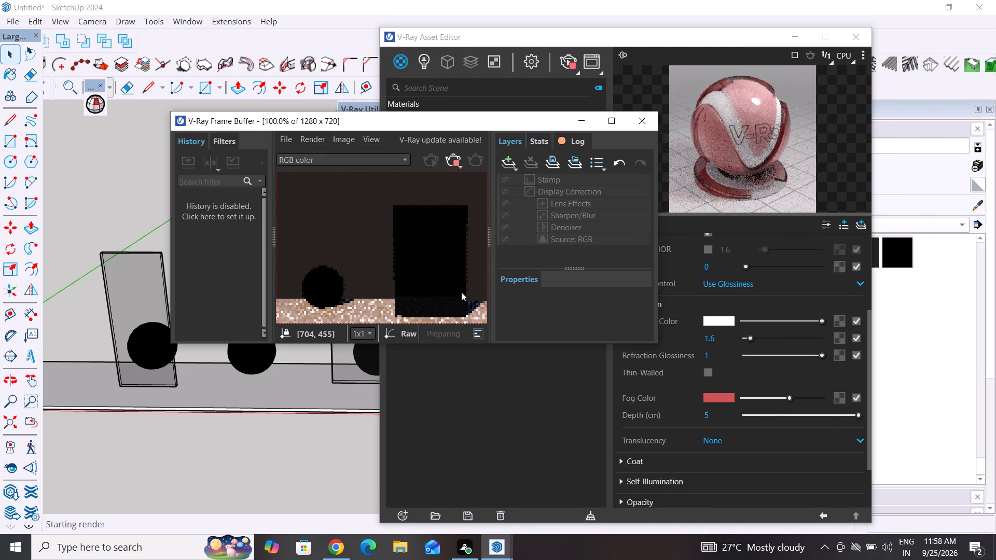
scroll(413, 273, down, 2)
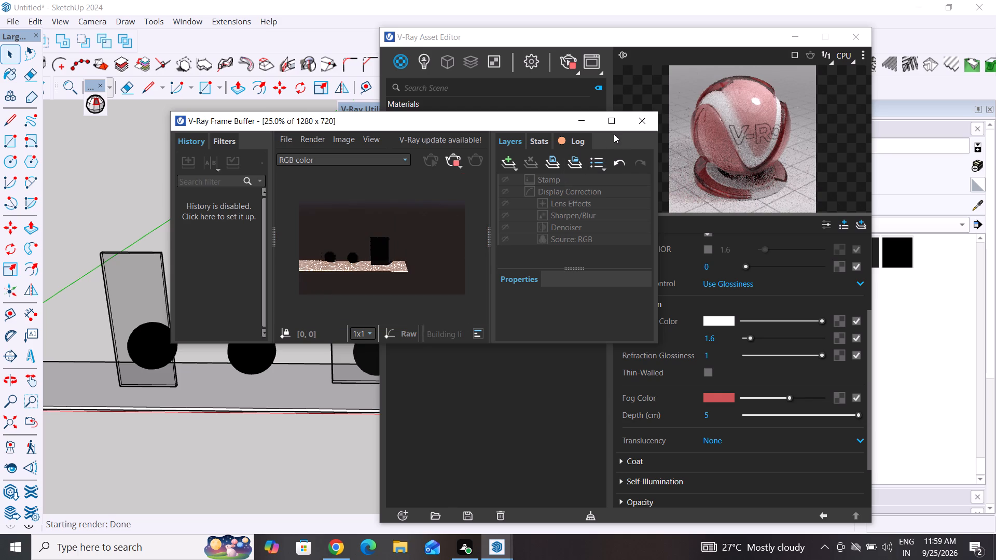
click(615, 113)
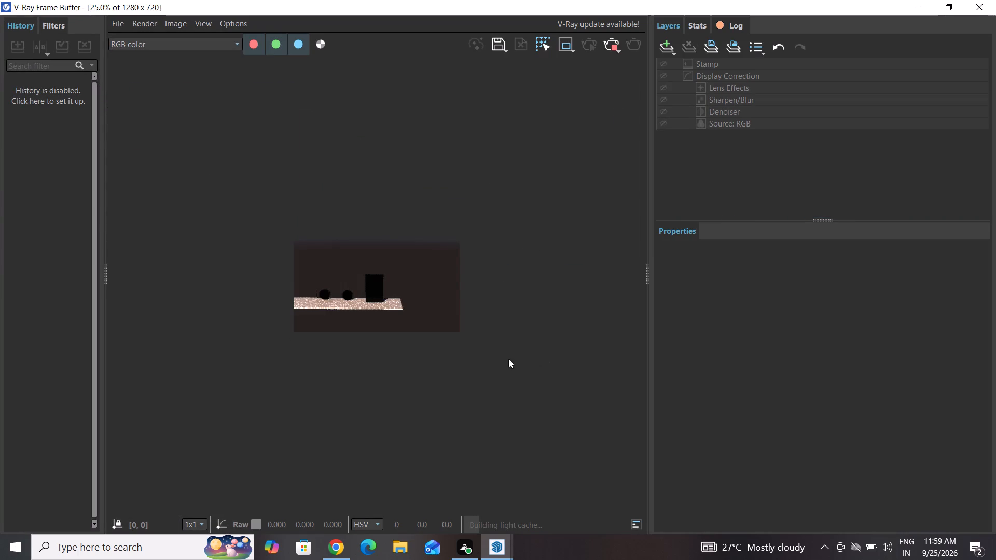
scroll(365, 306, up, 2)
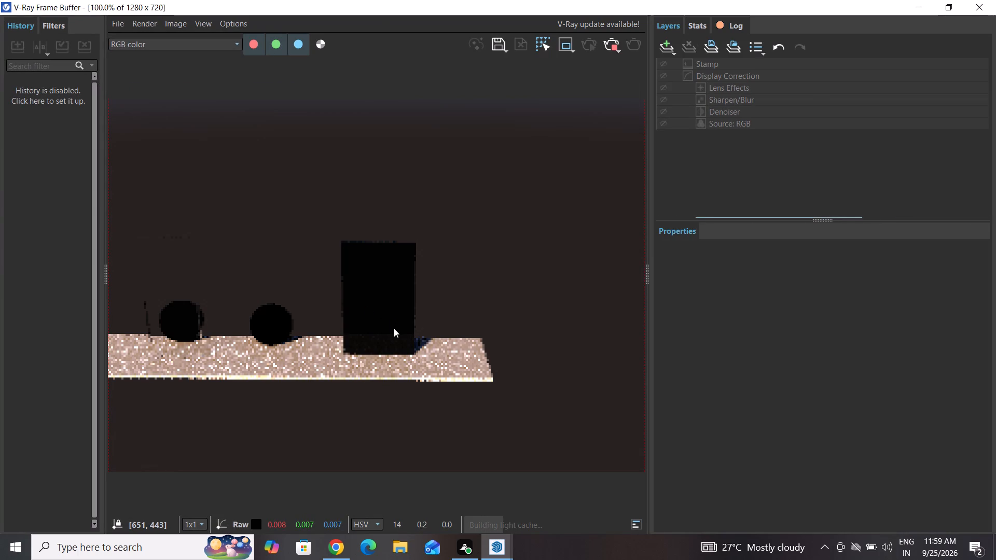
scroll(394, 328, up, 1)
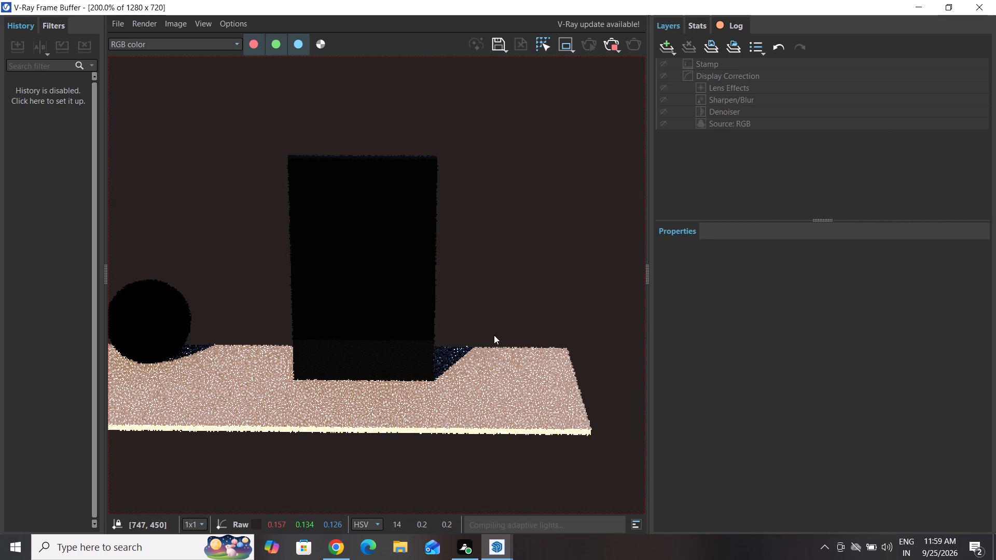
click(947, 11)
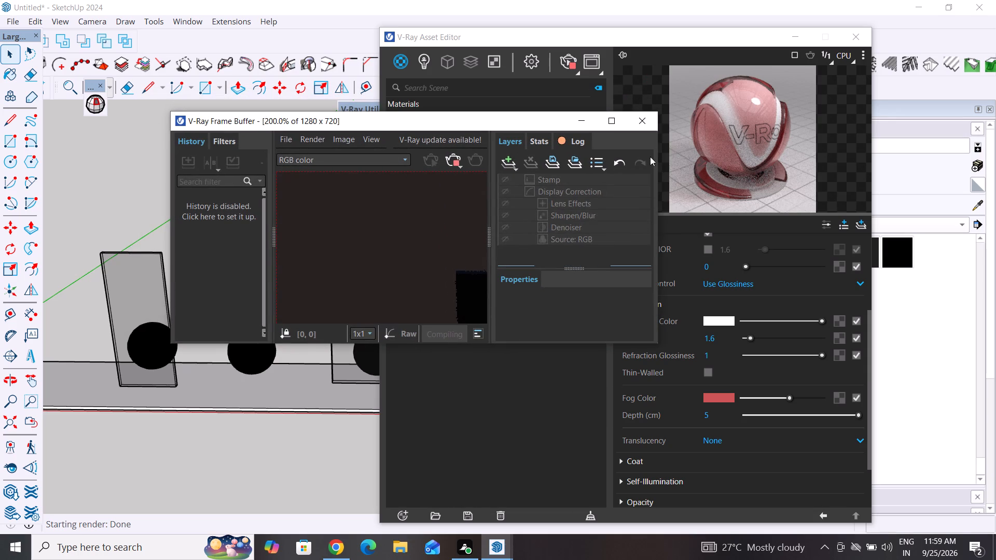
click(649, 124)
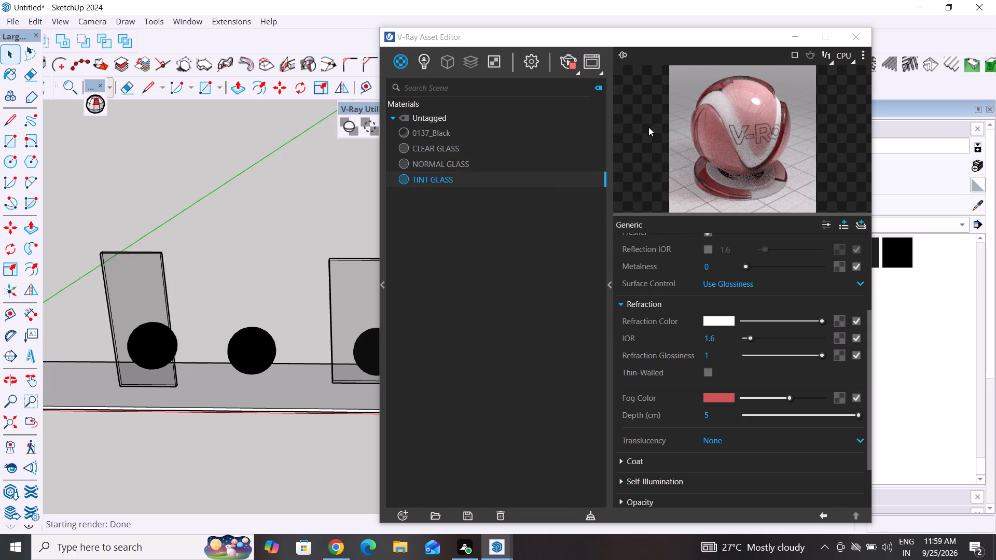
Raise the brightness of the TINT GLASS fog color to its maximum for a lighter red.
scroll(715, 404, up, 3)
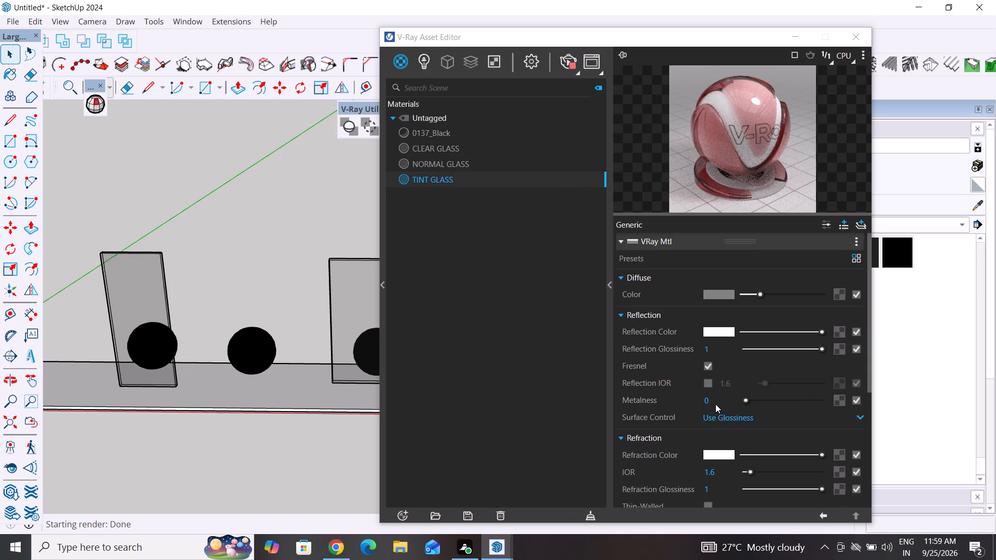
scroll(715, 404, down, 3)
right_click(842, 334)
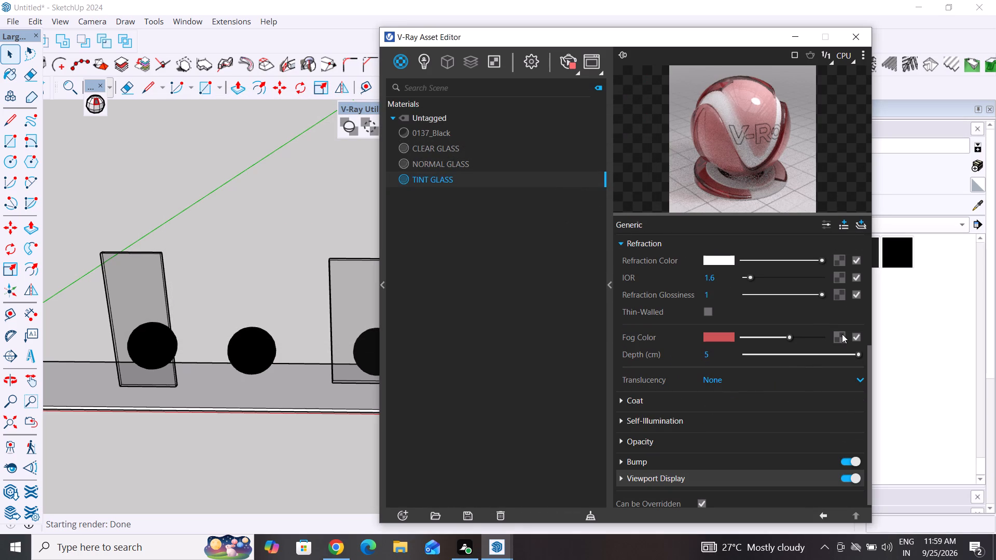
drag(786, 333, 819, 336)
drag(819, 336, 826, 338)
drag(790, 338, 859, 330)
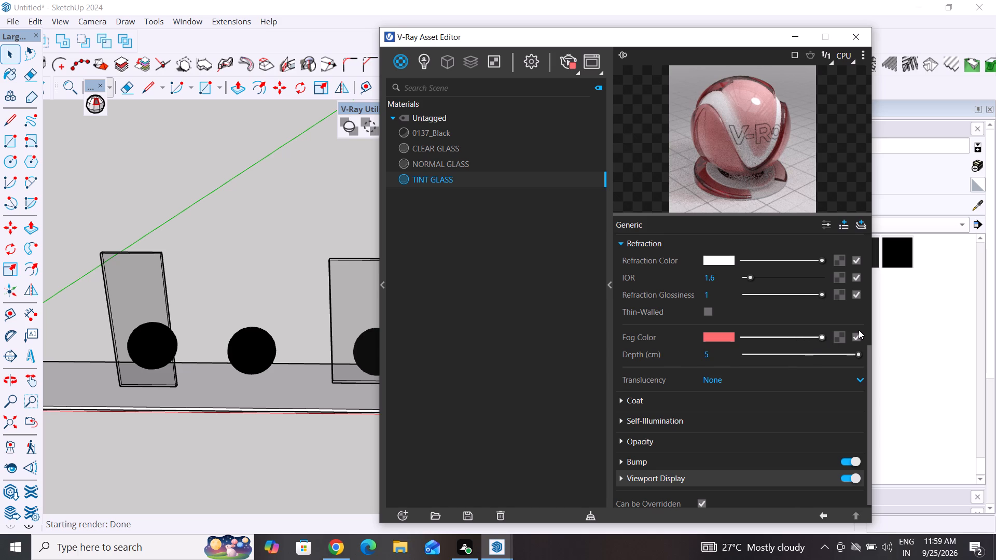
drag(859, 330, 860, 328)
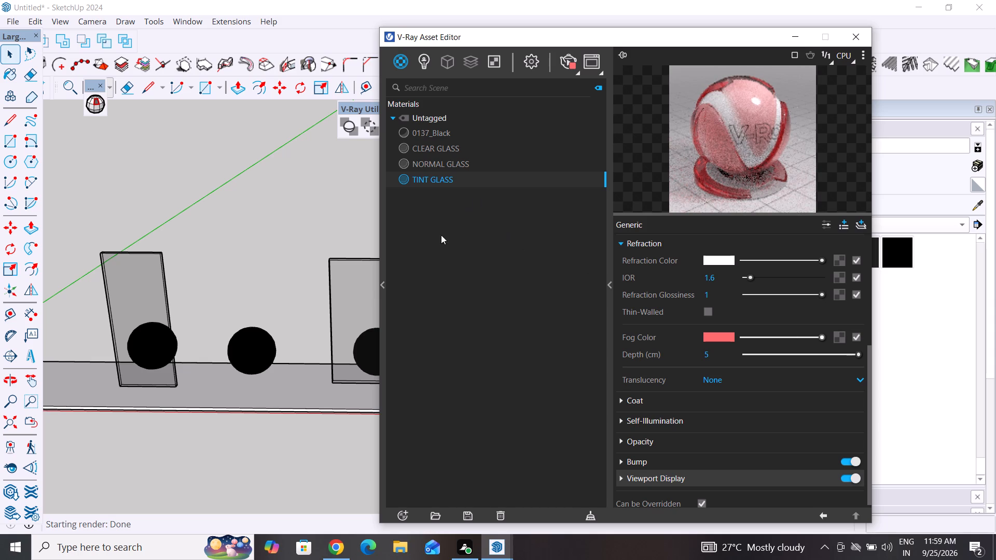
Apply the TINT GLASS material to the glass panel in front of the last sphere.
click(365, 283)
right_click(449, 179)
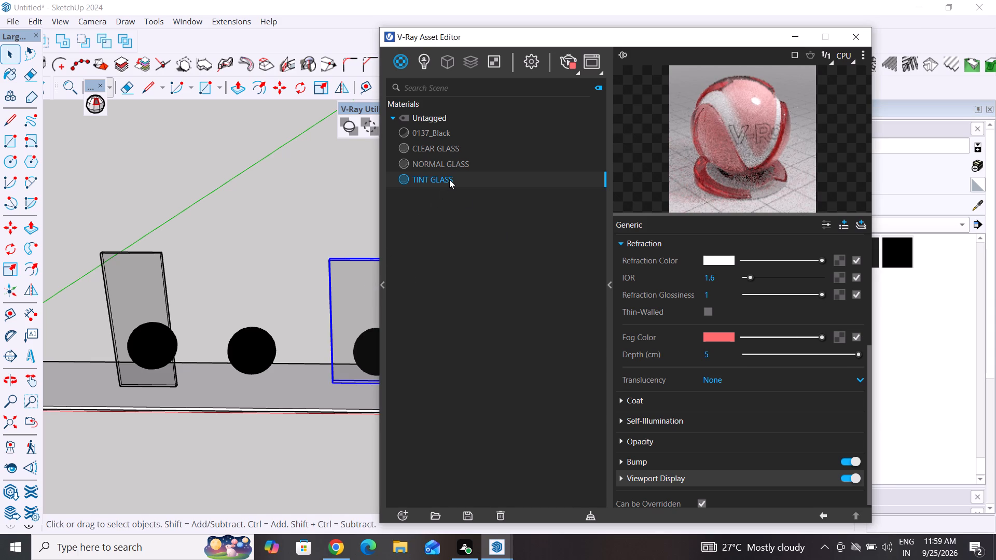
click(502, 205)
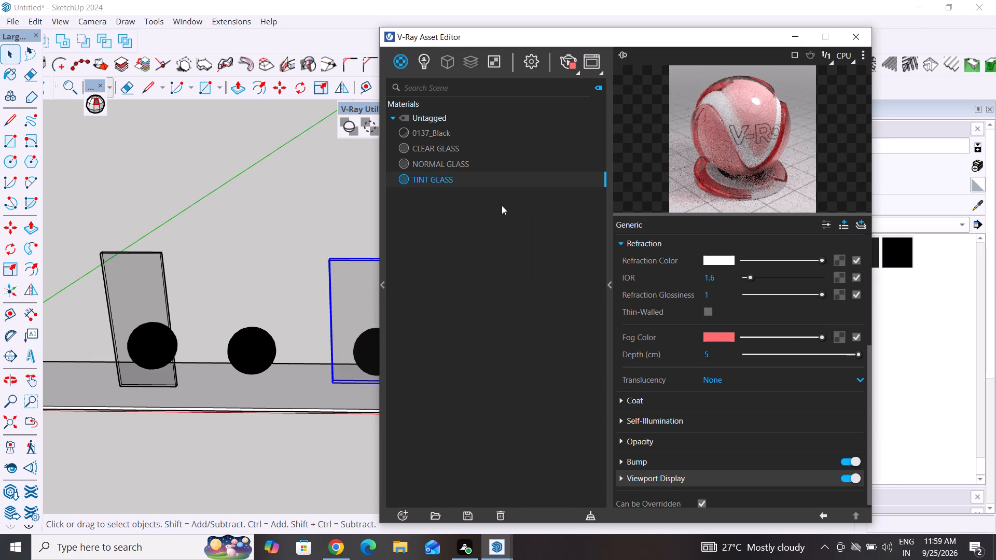
Restart the V-Ray render, check the tinted panel in the frame buffer, and move the frame buffer off the model.
click(572, 61)
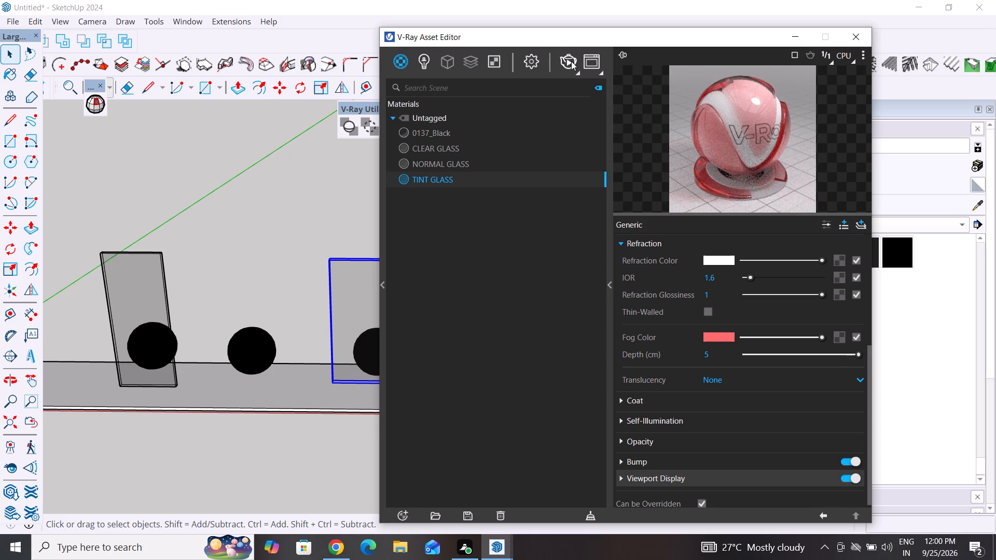
double_click(569, 60)
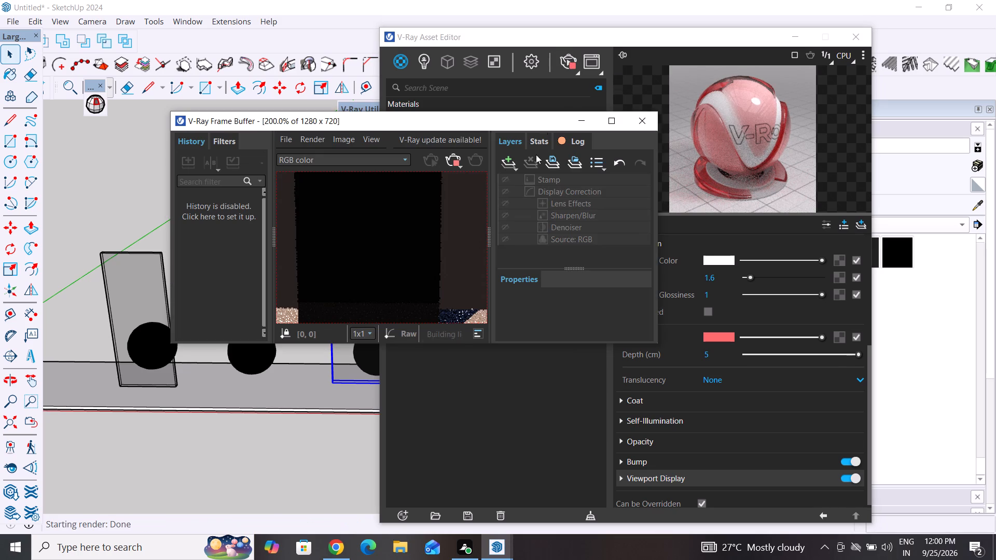
scroll(467, 257, down, 2)
scroll(467, 257, up, 1)
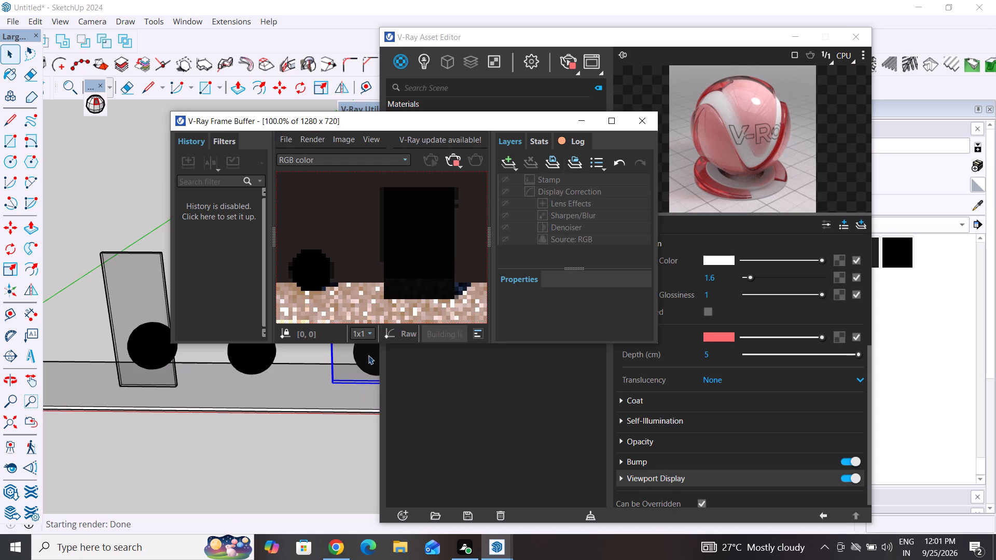
click(328, 443)
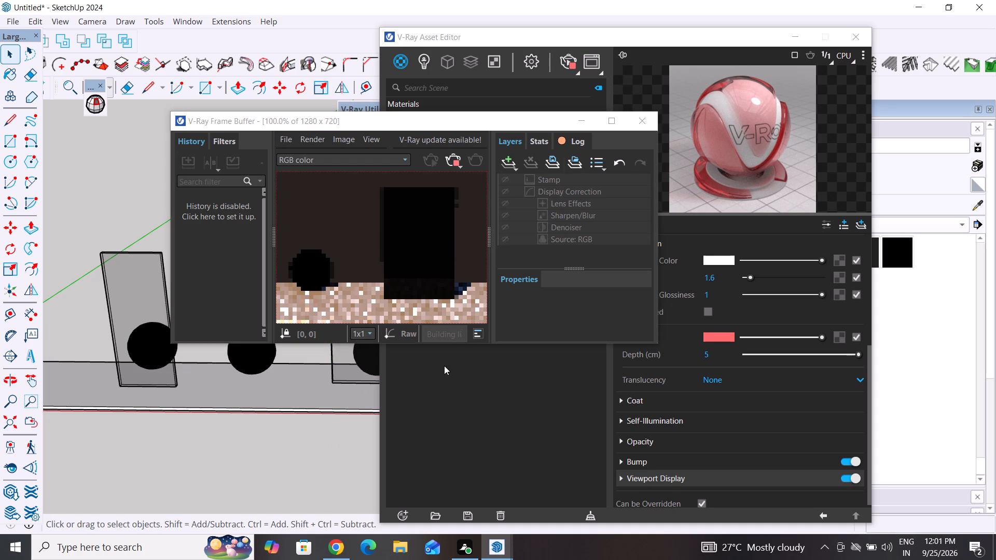
drag(555, 120, 352, 470)
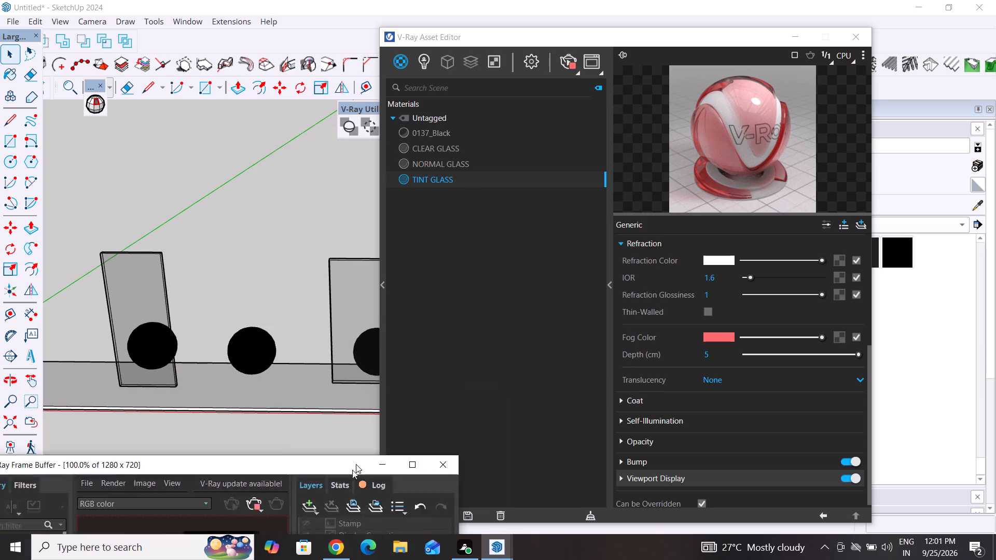
drag(352, 470, 319, 518)
Open the tinted panel's group, select all its geometry, and apply TINT GLASS to the selection from the Asset Editor.
click(310, 210)
drag(655, 36, 857, 321)
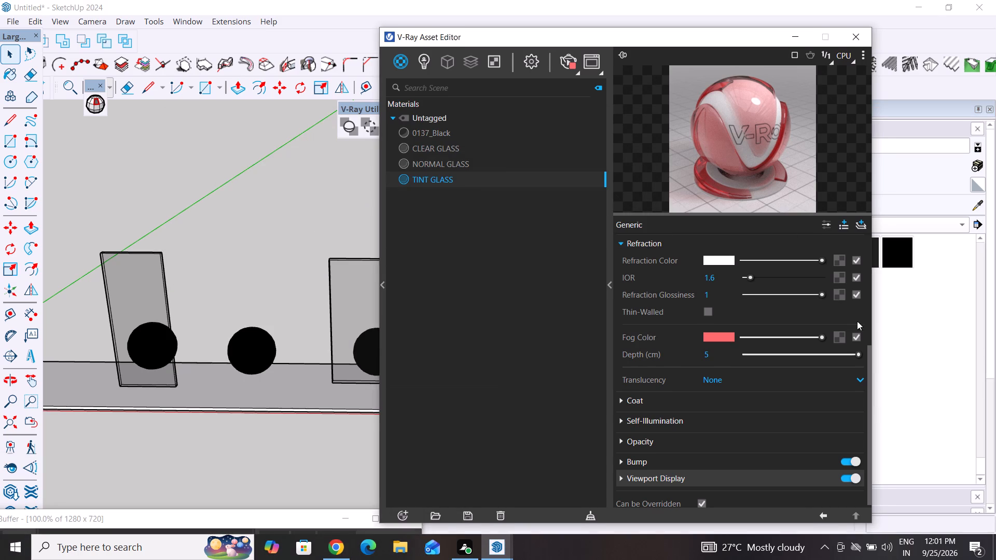
drag(857, 321, 883, 358)
click(862, 47)
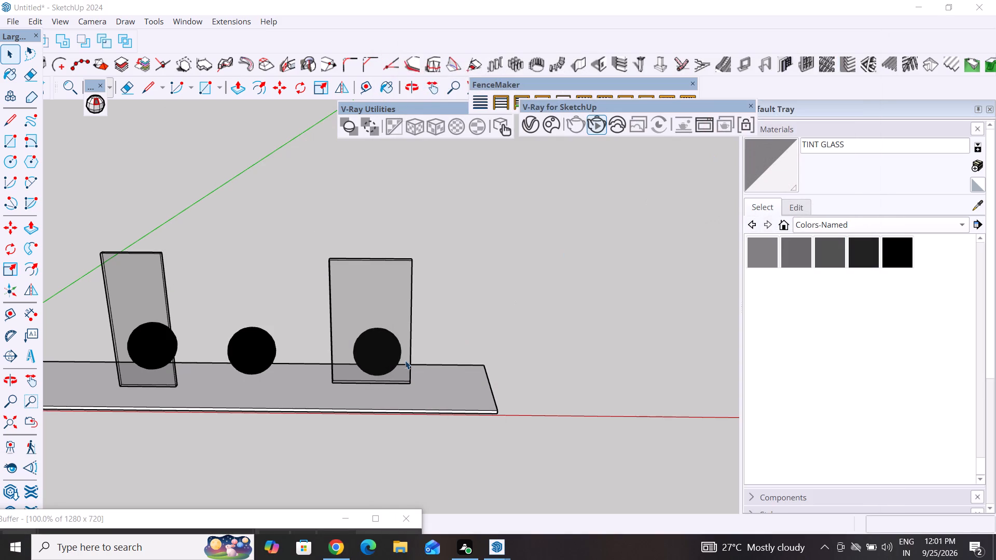
right_click(383, 264)
click(330, 299)
click(345, 294)
triple_click(345, 294)
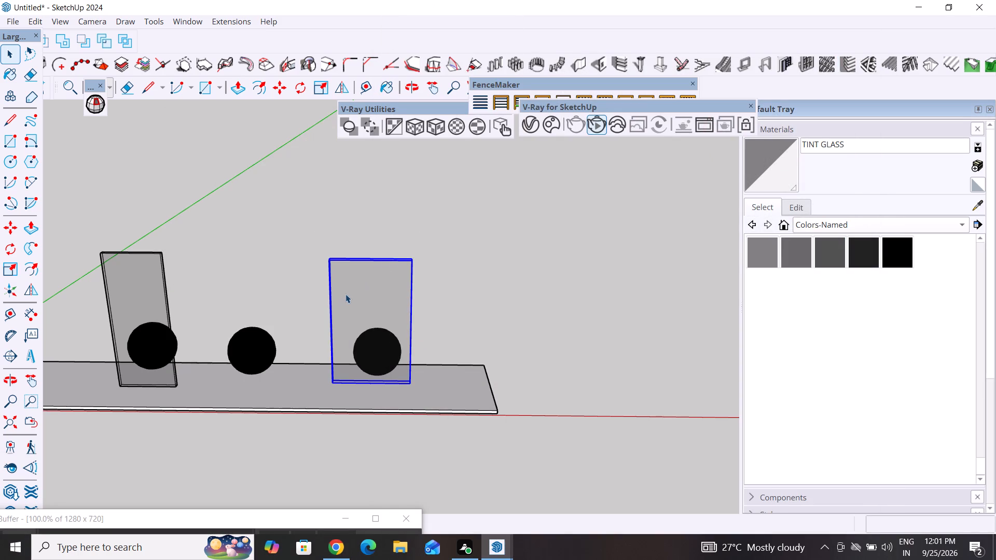
right_click(345, 294)
click(575, 204)
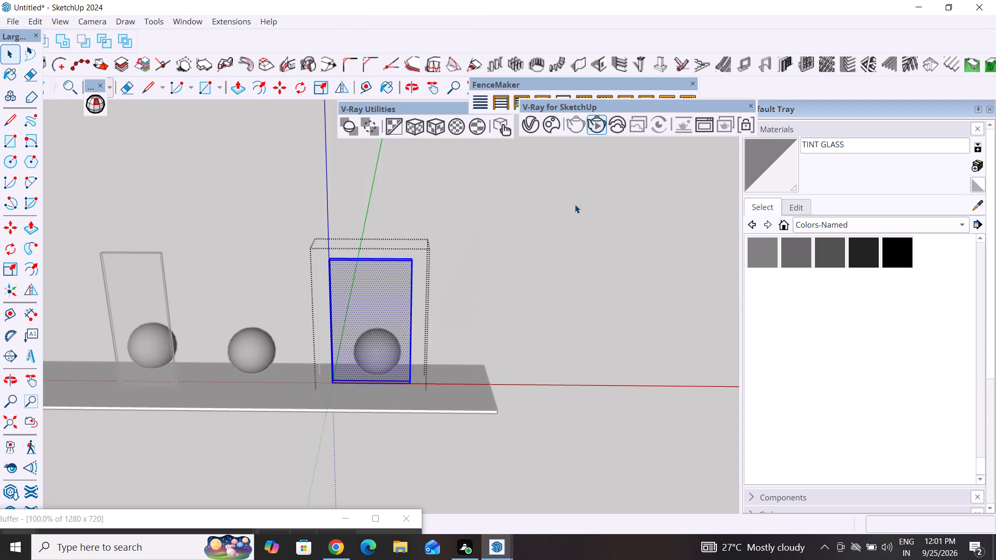
triple_click(363, 284)
click(533, 127)
right_click(478, 190)
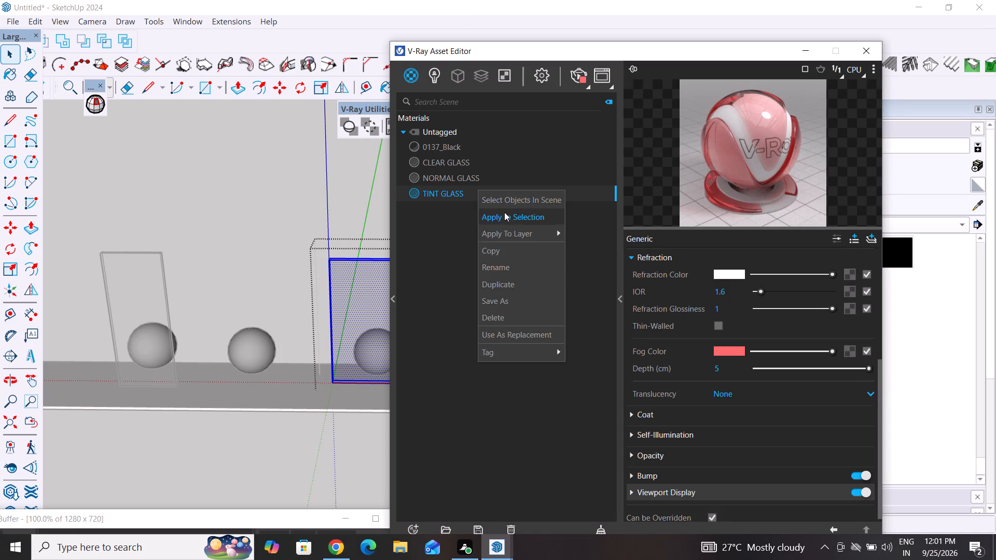
click(508, 216)
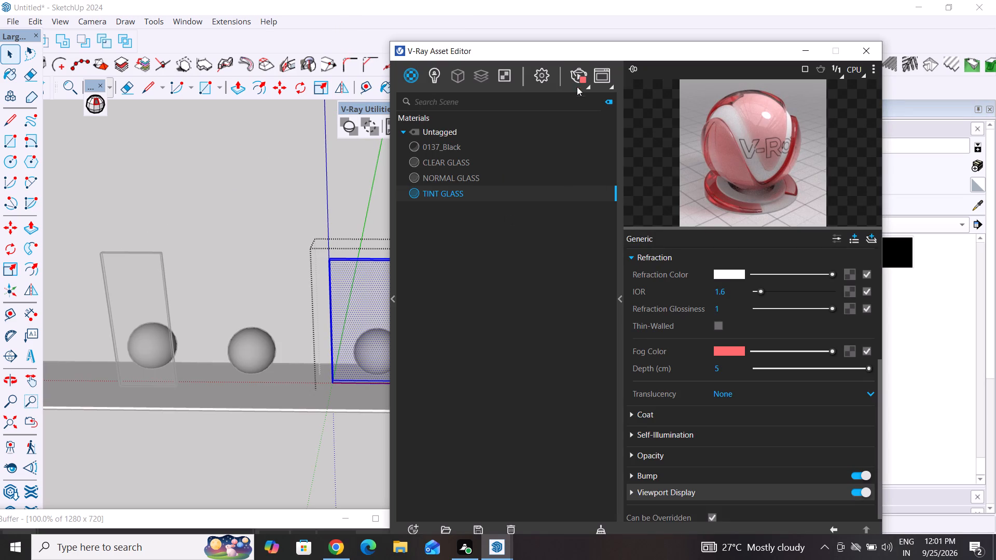
Stop the running V-Ray render and move the Asset Editor clear of the panels.
click(577, 77)
double_click(577, 77)
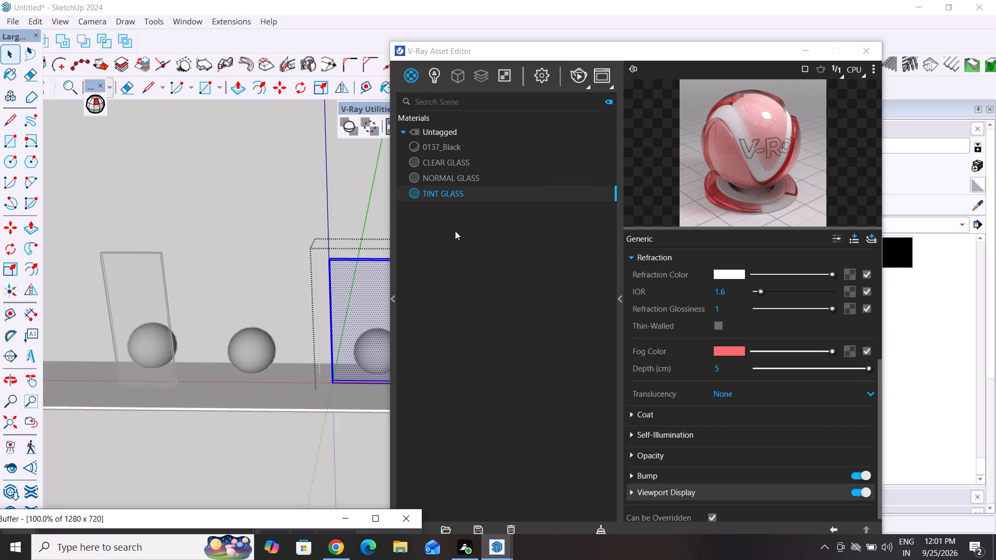
drag(529, 53, 619, 75)
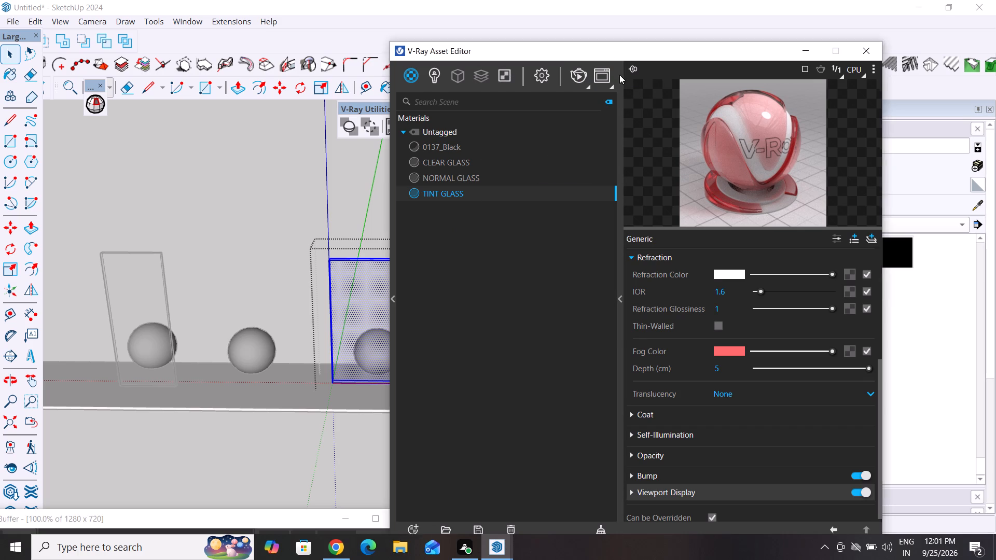
drag(619, 75, 779, 96)
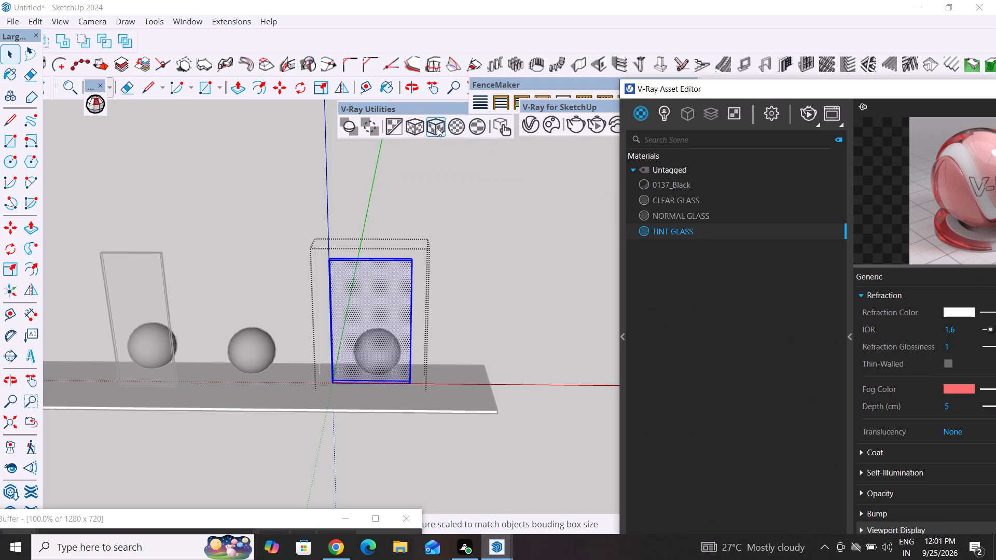
Apply the V-Ray texture projection scaled to the object's bounding box to the selected panel geometry.
click(437, 128)
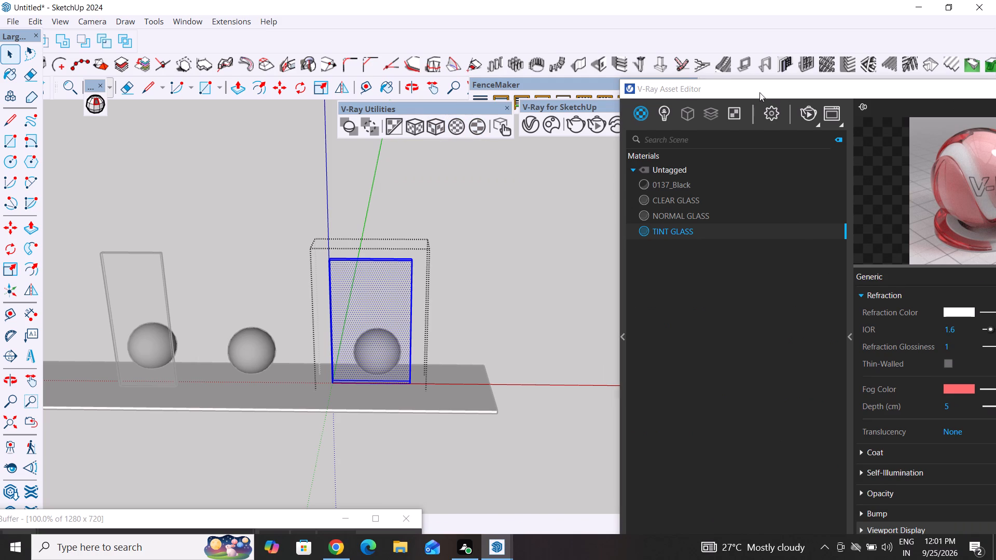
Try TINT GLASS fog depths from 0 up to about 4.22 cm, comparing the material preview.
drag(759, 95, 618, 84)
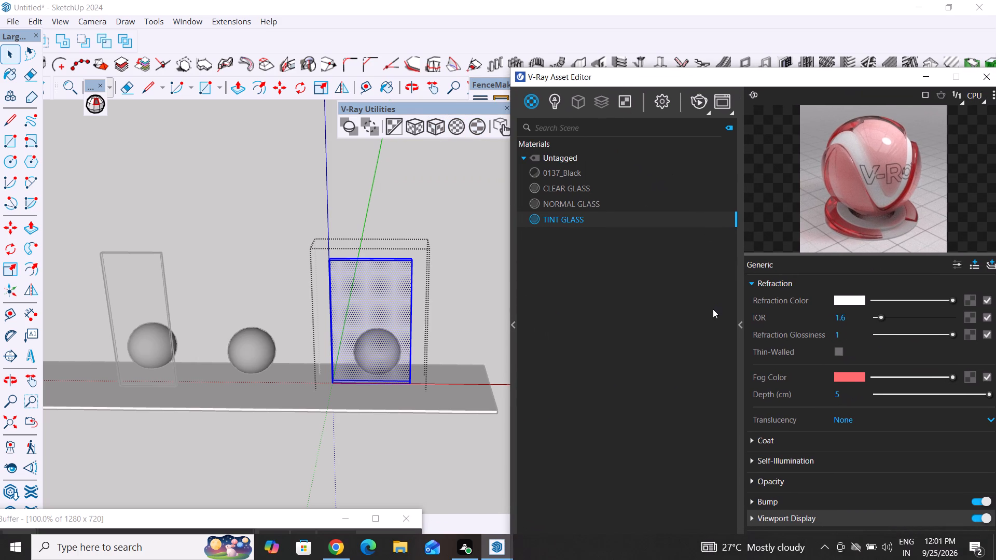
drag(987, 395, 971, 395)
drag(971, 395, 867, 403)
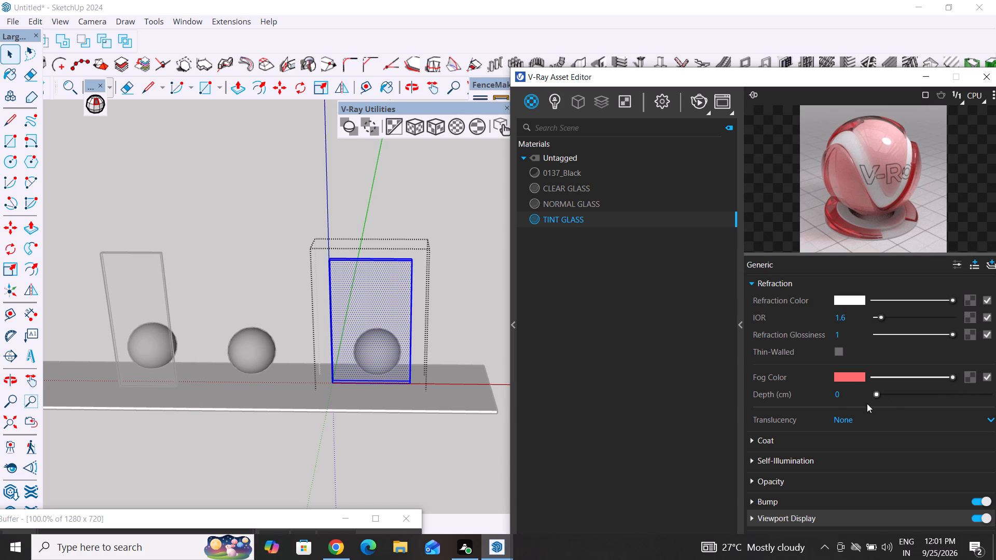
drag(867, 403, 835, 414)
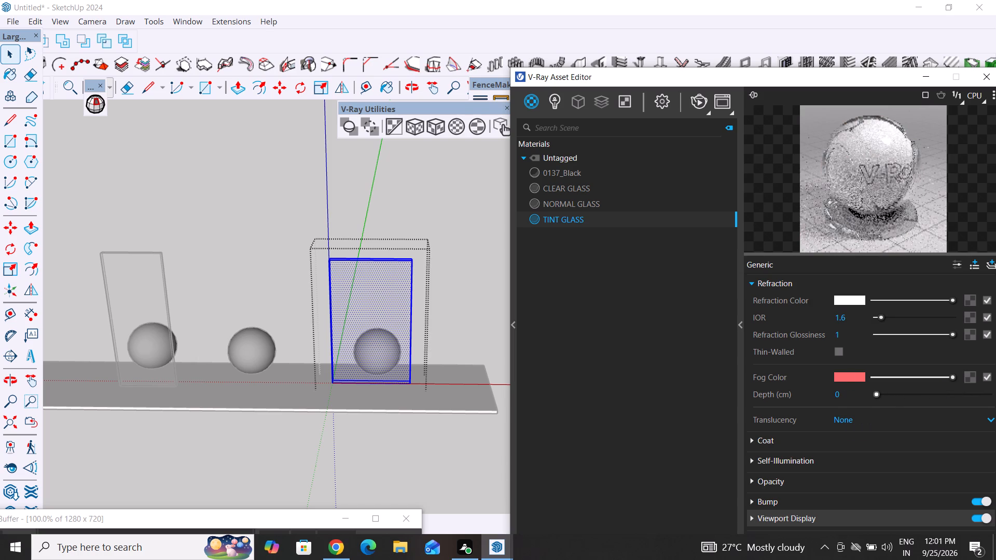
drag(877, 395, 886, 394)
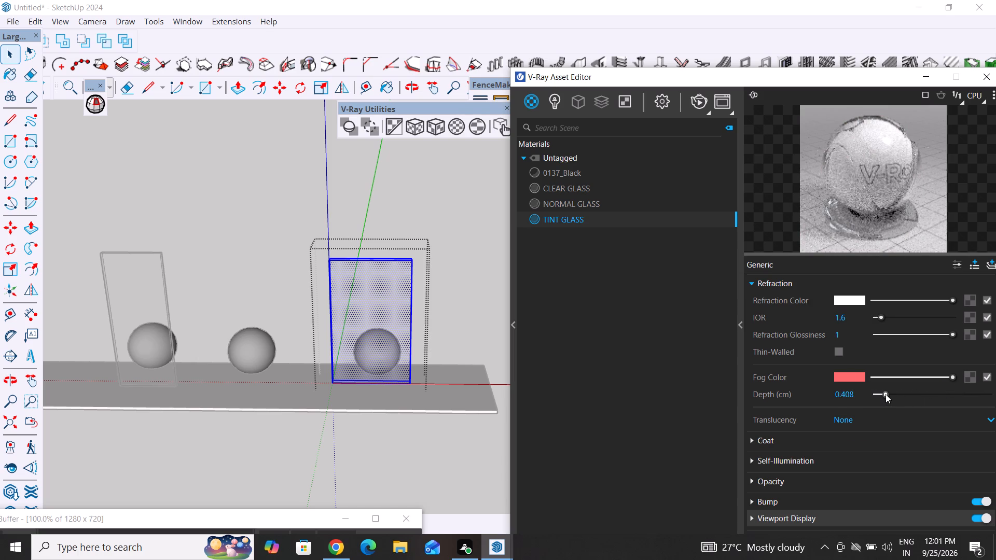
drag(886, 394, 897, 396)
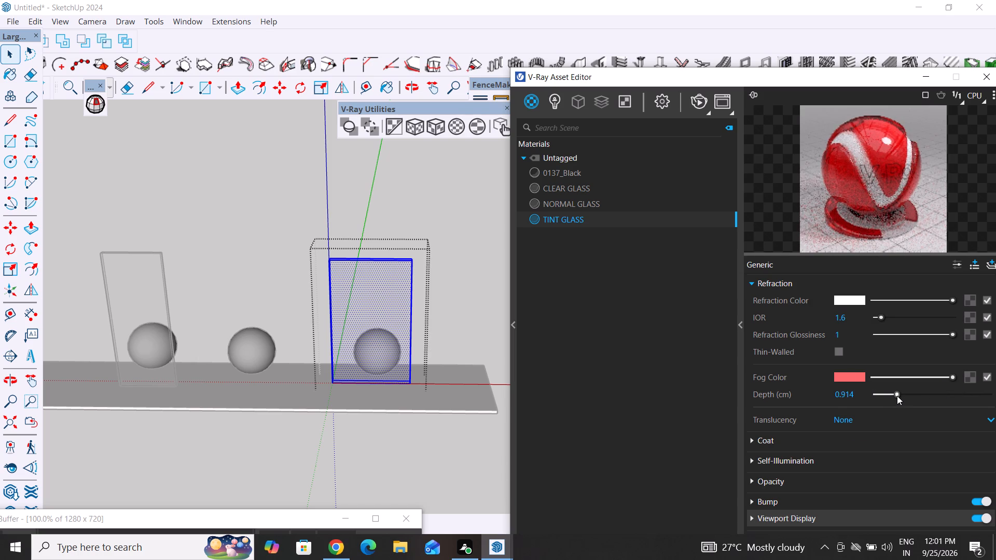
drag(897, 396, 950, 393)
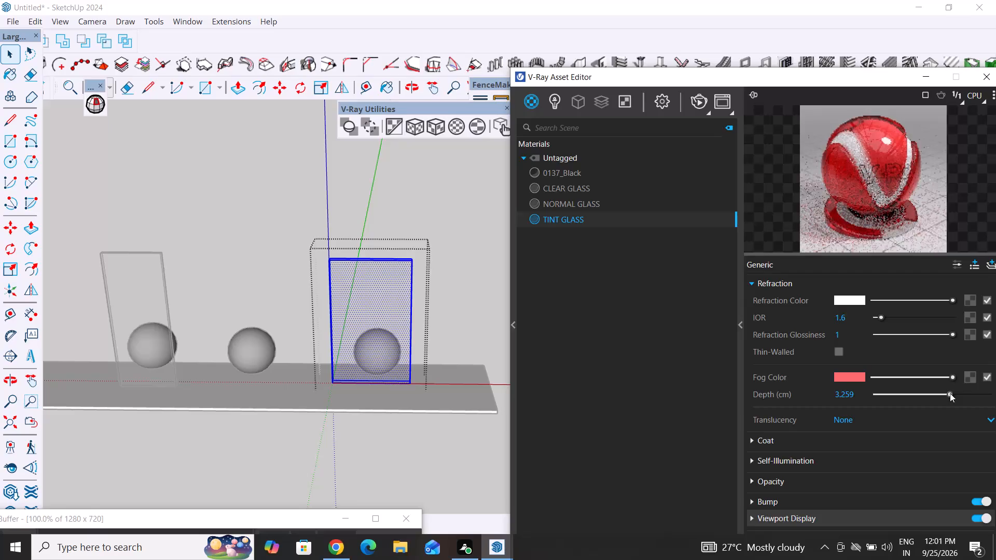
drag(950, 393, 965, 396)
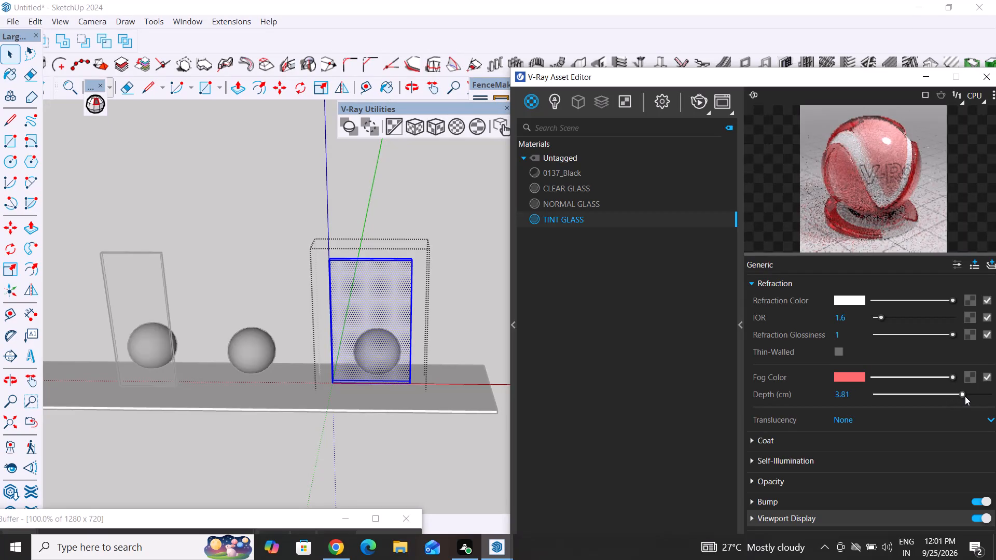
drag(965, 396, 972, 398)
Examine the TINT GLASS Viewport Display, Bump, Opacity, Self-Illumination and Coat settings.
scroll(852, 461, down, 2)
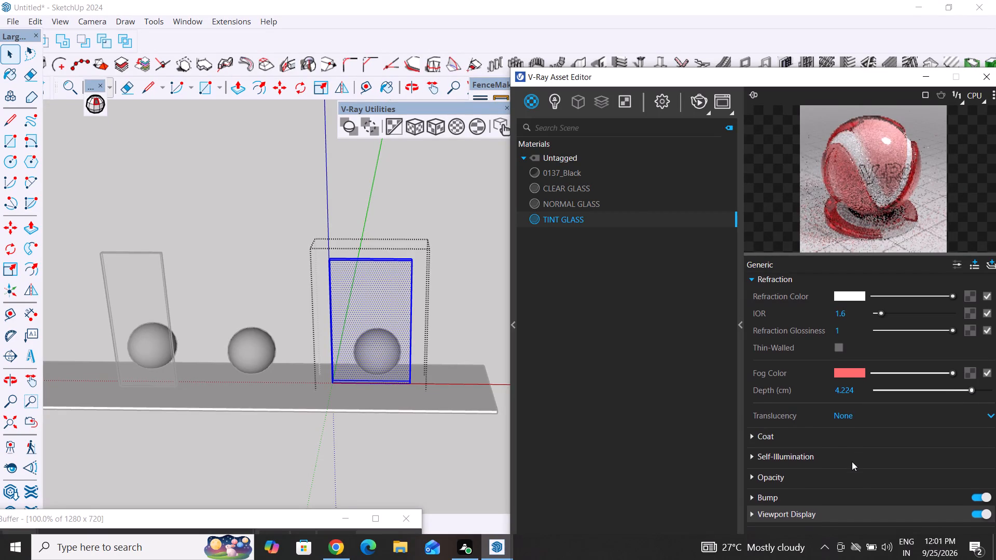
scroll(852, 461, down, 2)
click(756, 511)
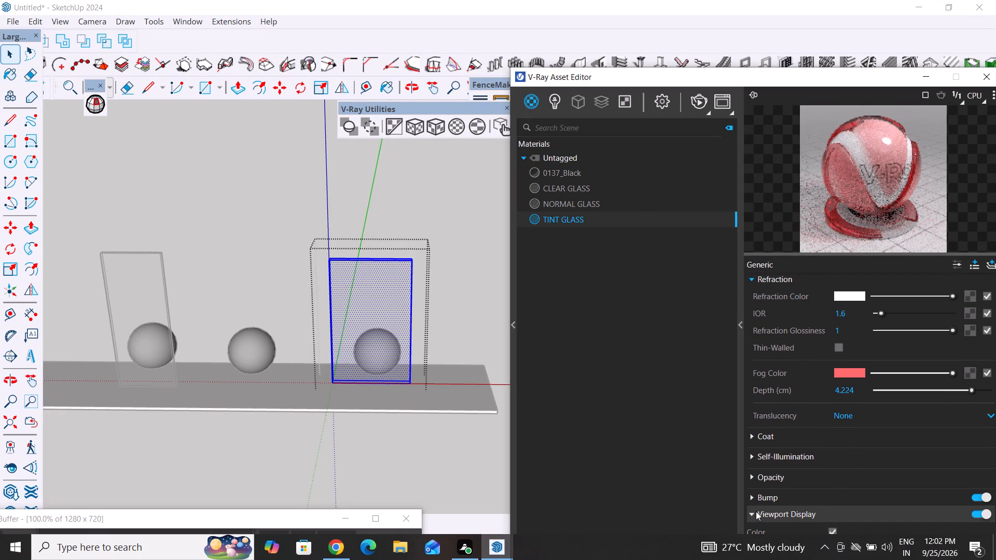
scroll(782, 450, down, 8)
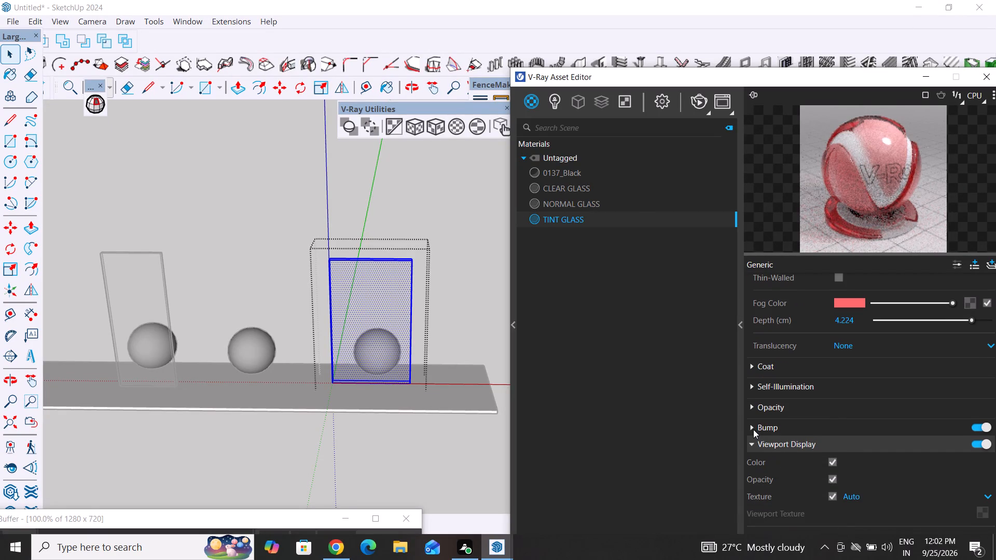
click(753, 429)
scroll(753, 429, down, 1)
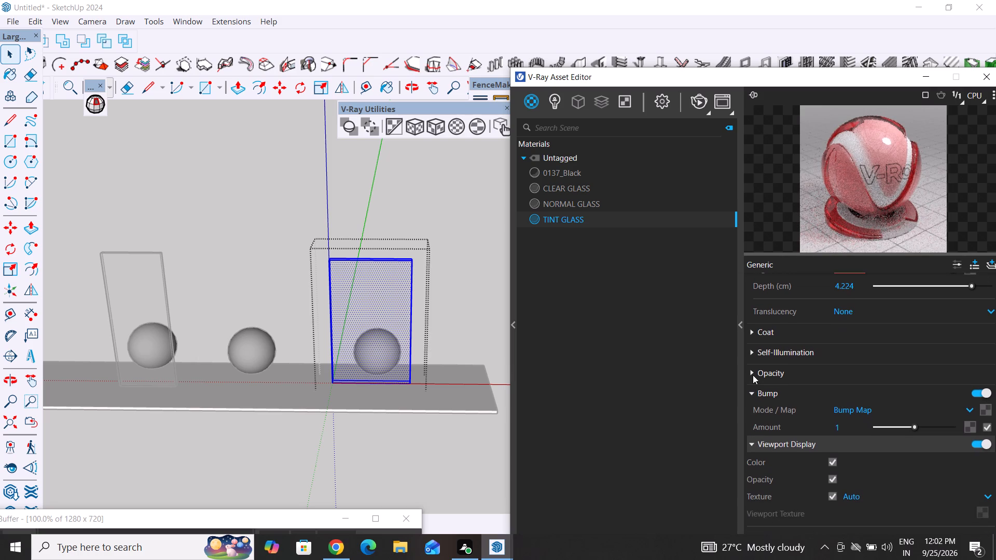
click(753, 375)
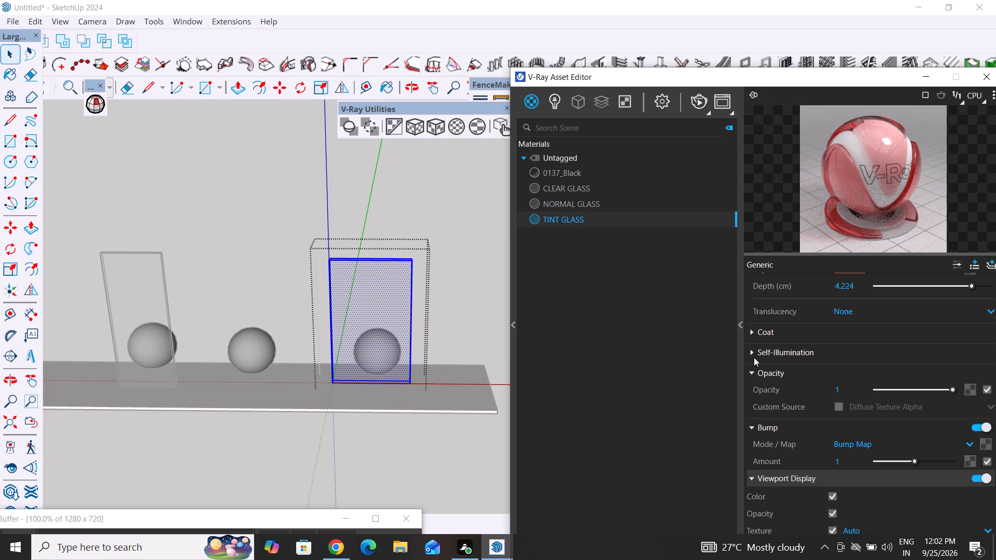
click(754, 357)
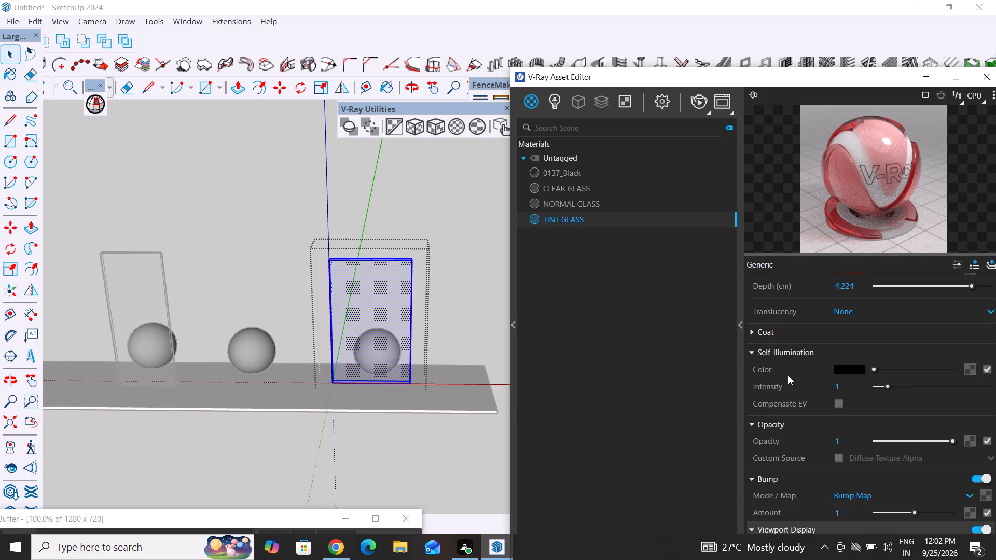
click(756, 331)
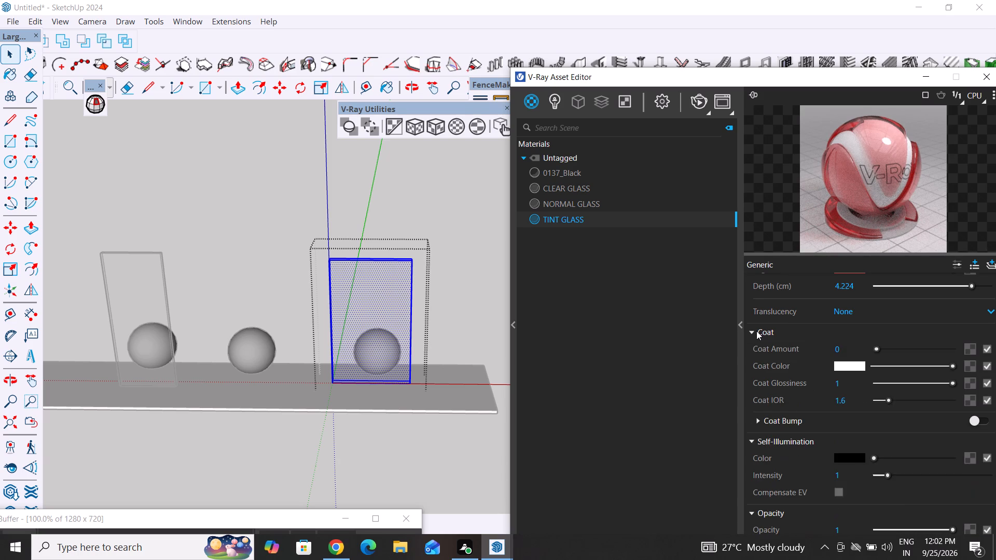
Set the TINT GLASS fog depth to 5 cm.
scroll(796, 361, up, 2)
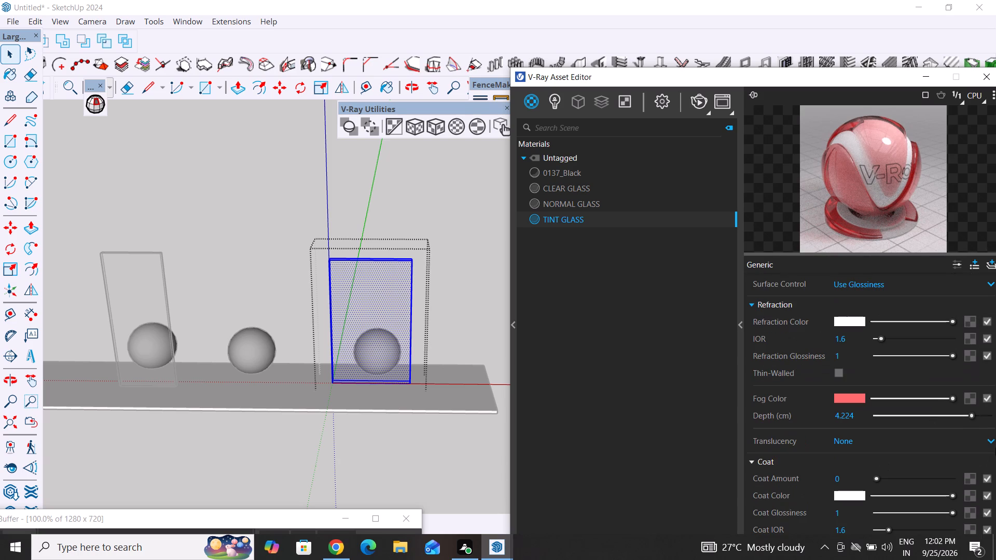
drag(971, 414, 995, 429)
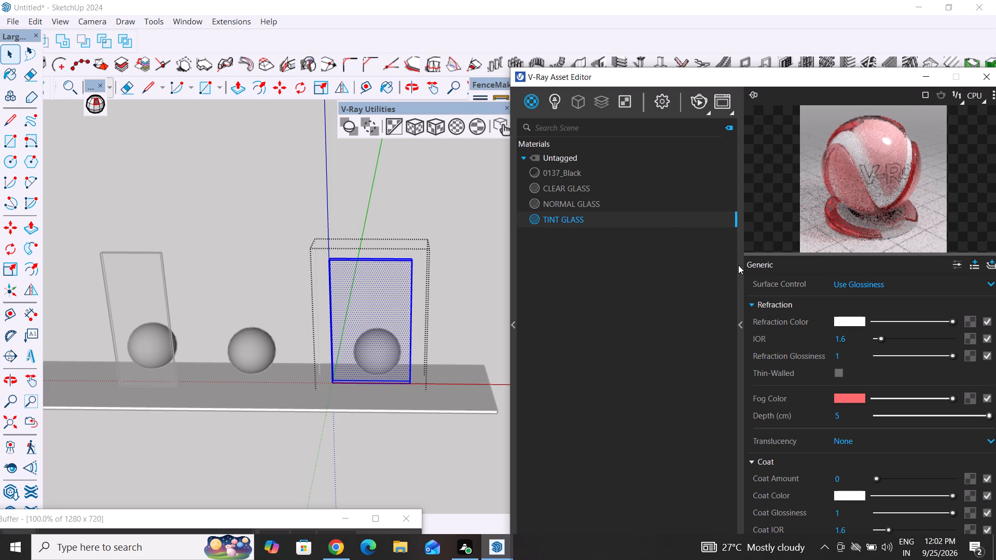
Start the V-Ray interactive render of the glass panel scene.
right_click(675, 215)
click(702, 245)
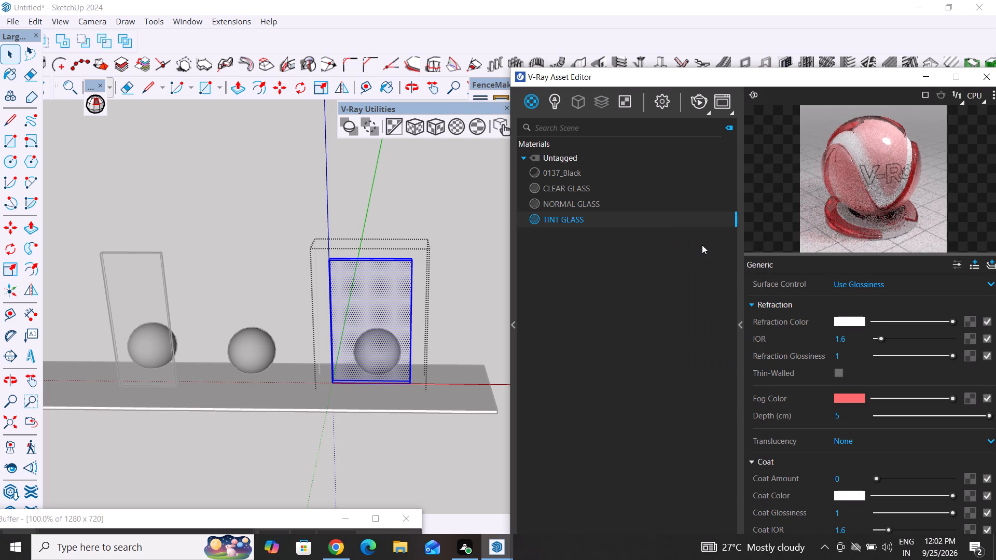
click(695, 103)
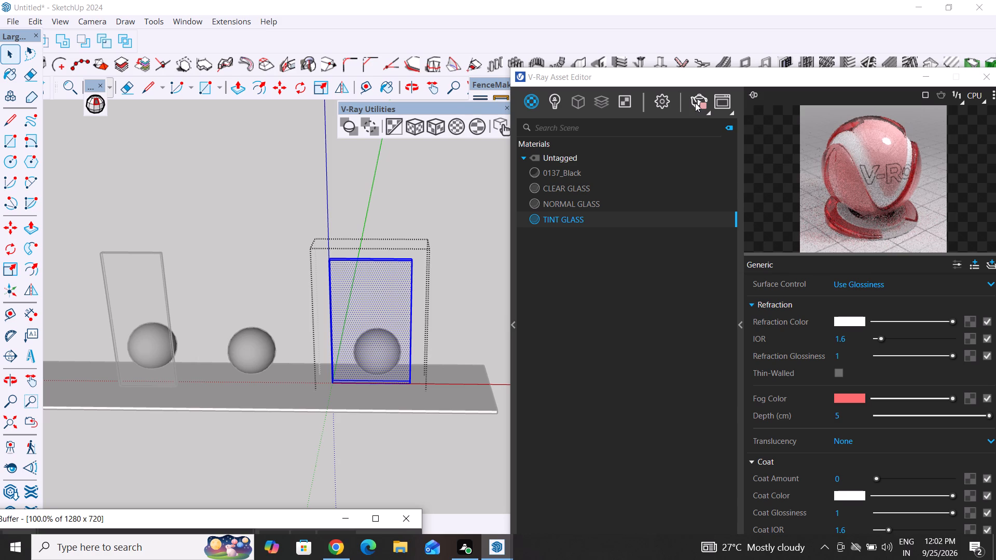
Set the TINT GLASS diffuse color to black.
scroll(852, 361, up, 5)
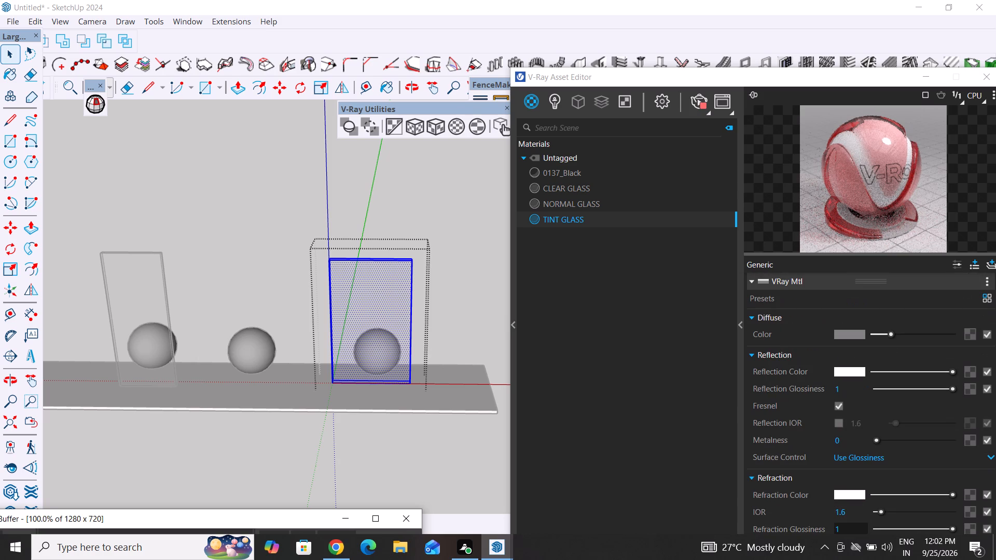
drag(892, 334, 837, 332)
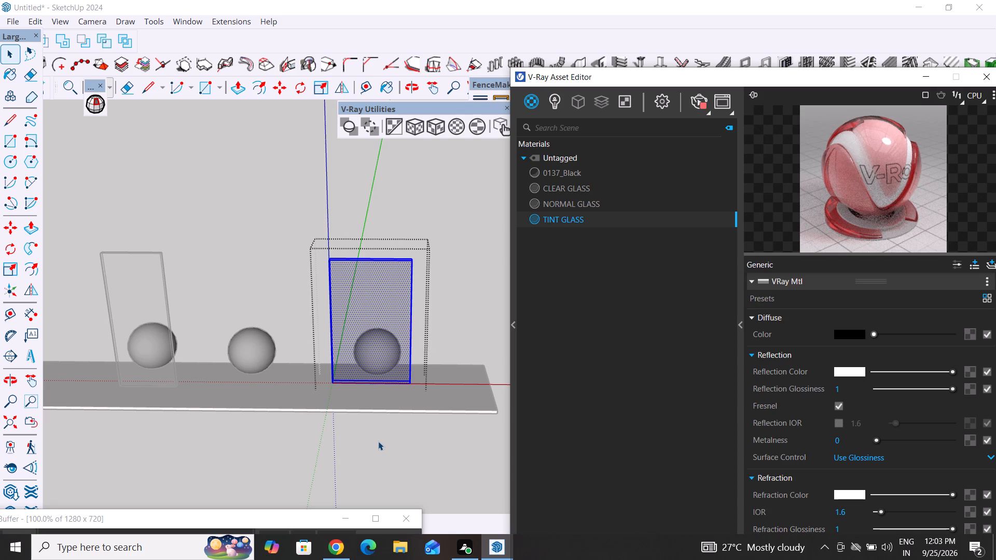
Stop the V-Ray interactive render and reopen the material settings for TINT GLASS.
click(991, 74)
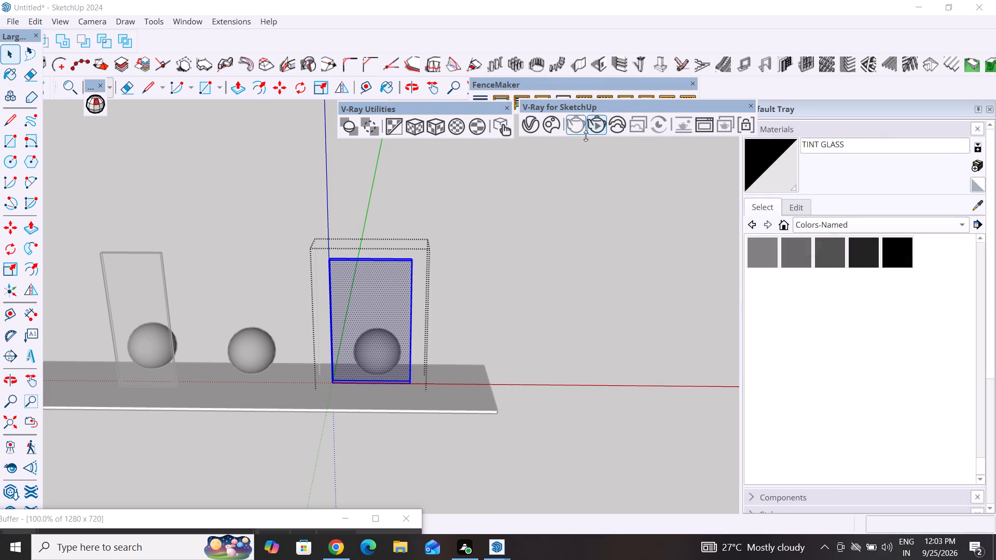
click(599, 132)
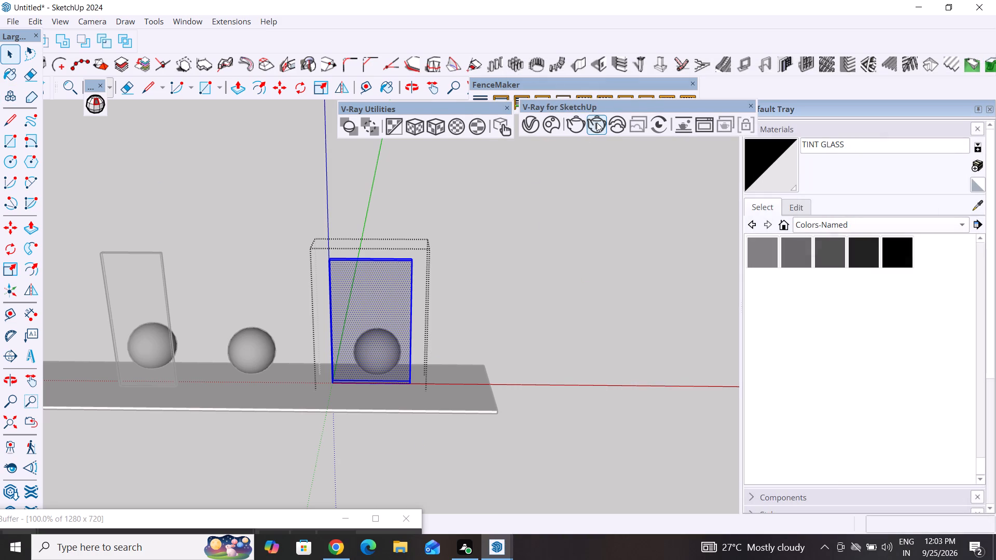
click(597, 122)
double_click(598, 128)
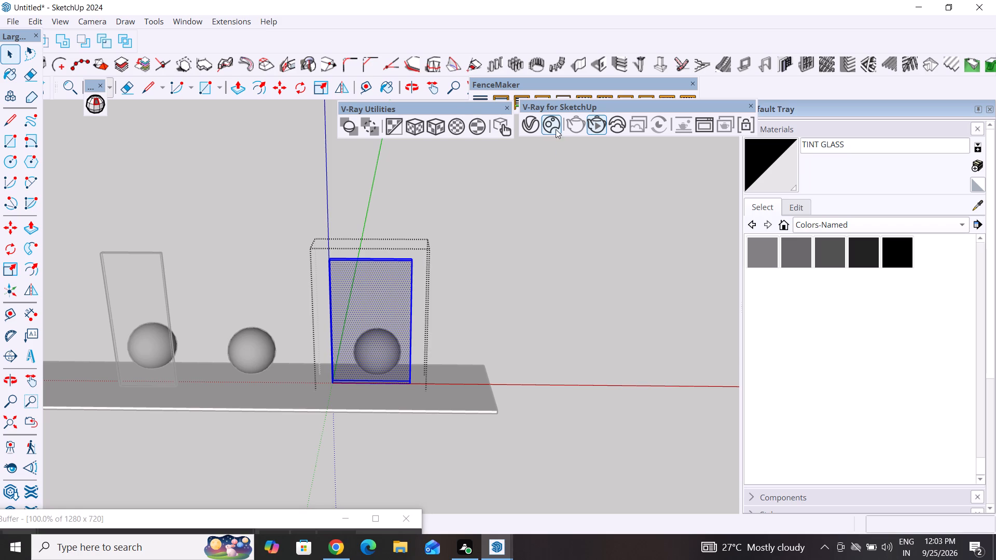
click(523, 123)
click(700, 103)
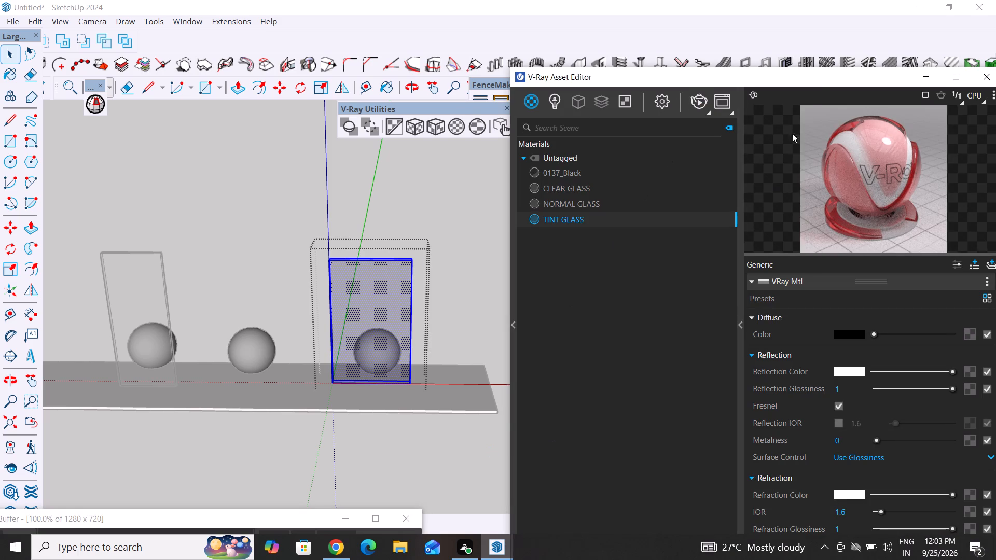
Examine the red-tinted panel and black spheres in the V-Ray Frame Buffer at several zoom levels and window sizes.
drag(823, 86, 472, 0)
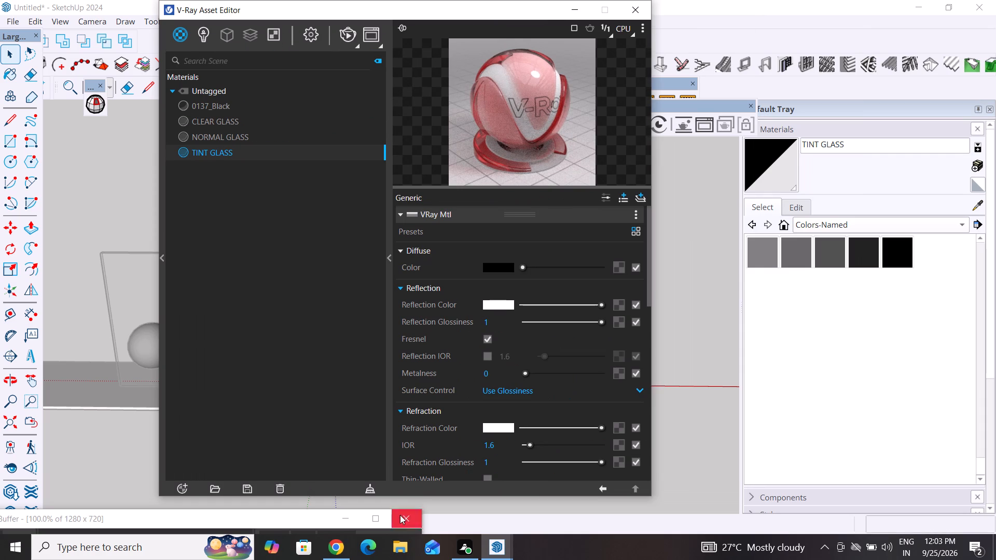
drag(314, 521, 767, 184)
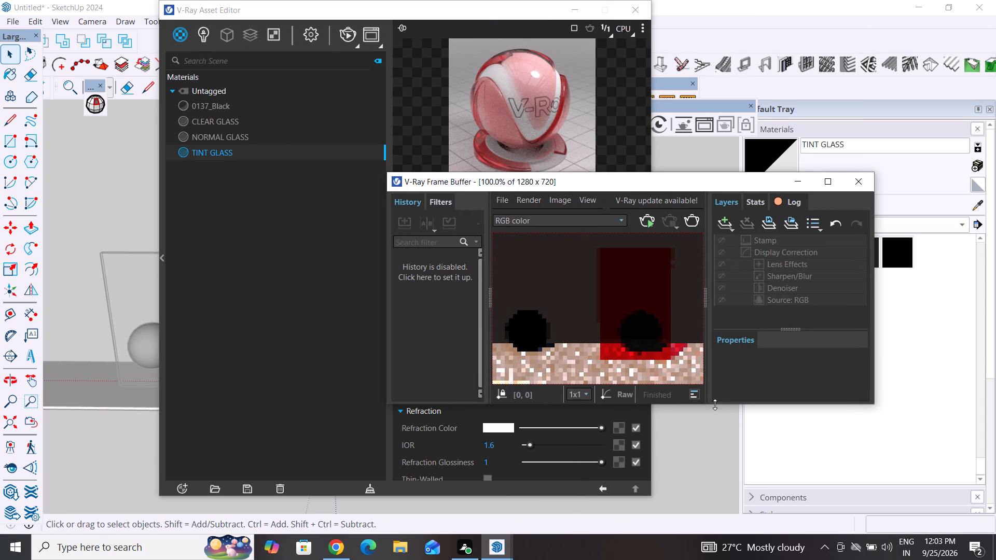
drag(717, 407, 720, 510)
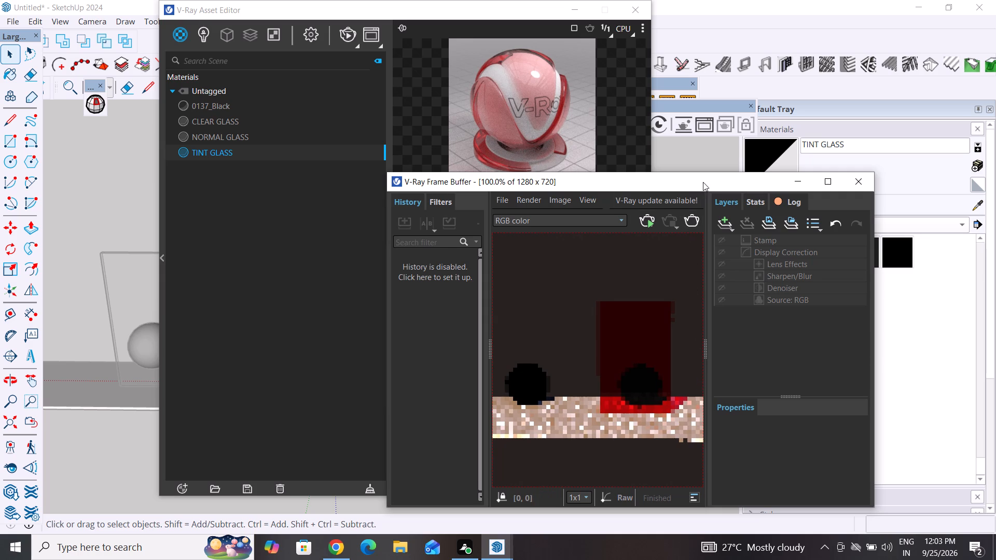
drag(703, 182, 682, 57)
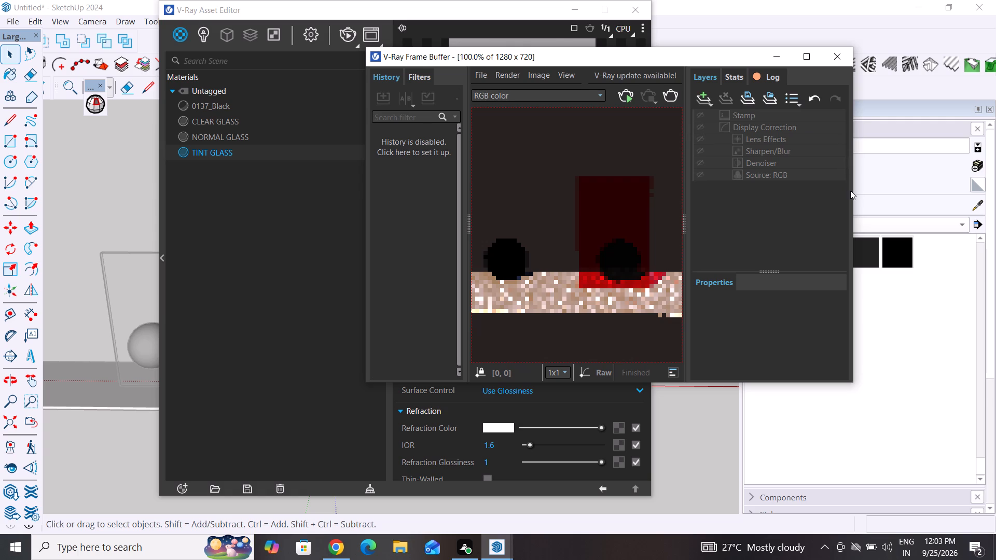
drag(857, 195, 926, 227)
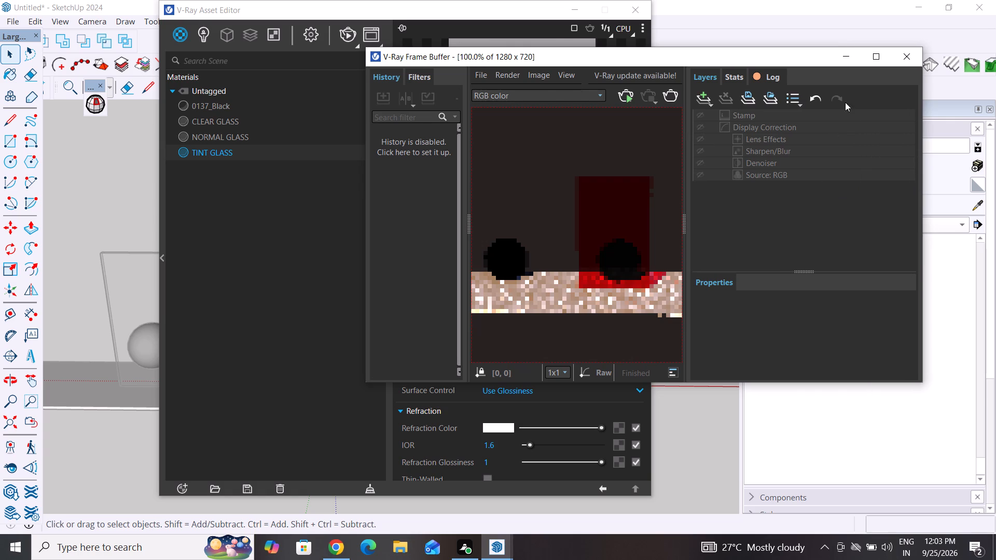
click(878, 57)
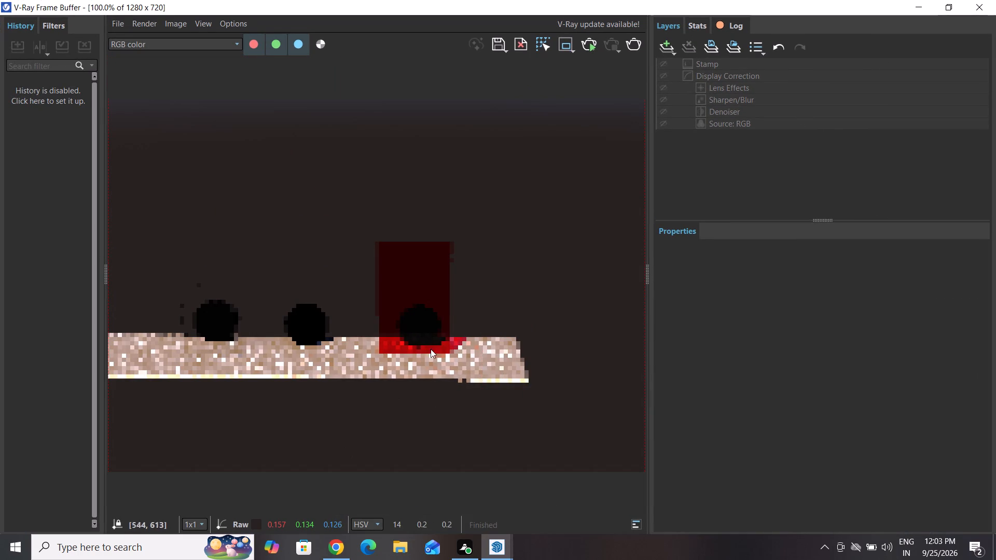
scroll(436, 330, up, 4)
scroll(437, 326, down, 3)
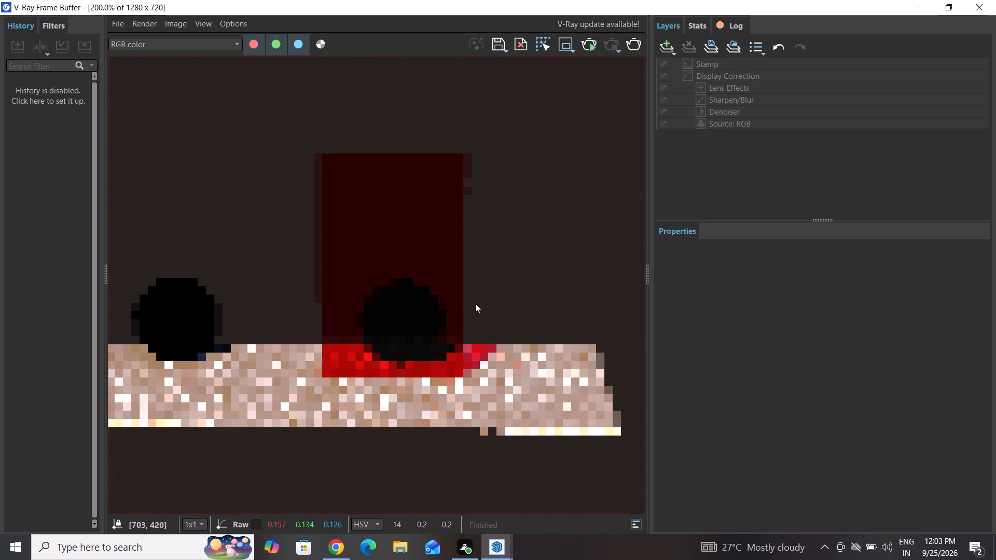
scroll(389, 419, down, 3)
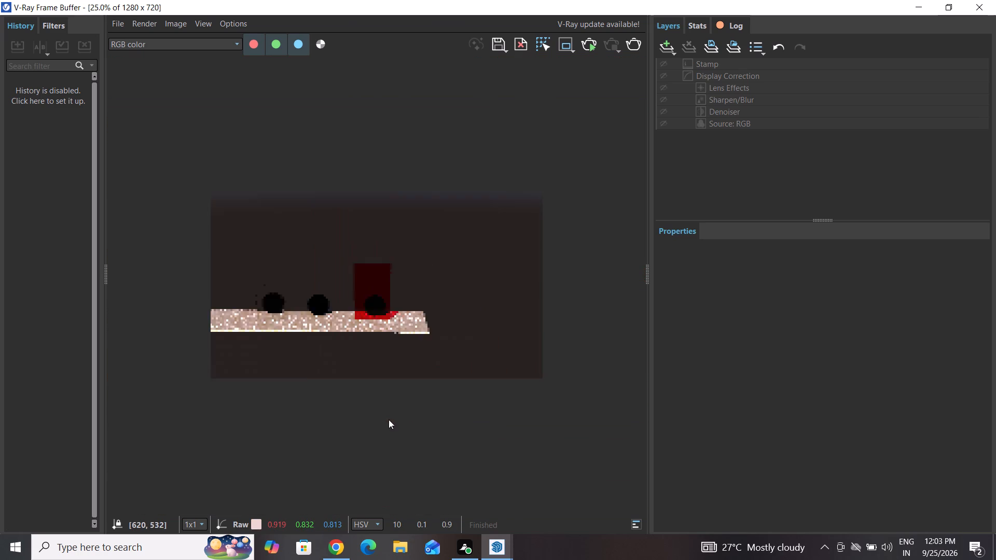
scroll(362, 302, up, 2)
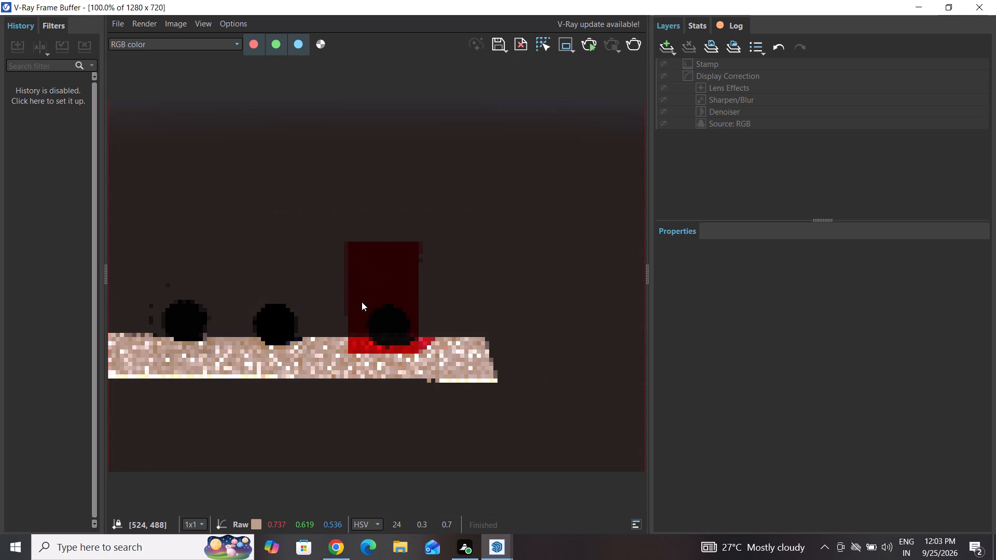
click(948, 4)
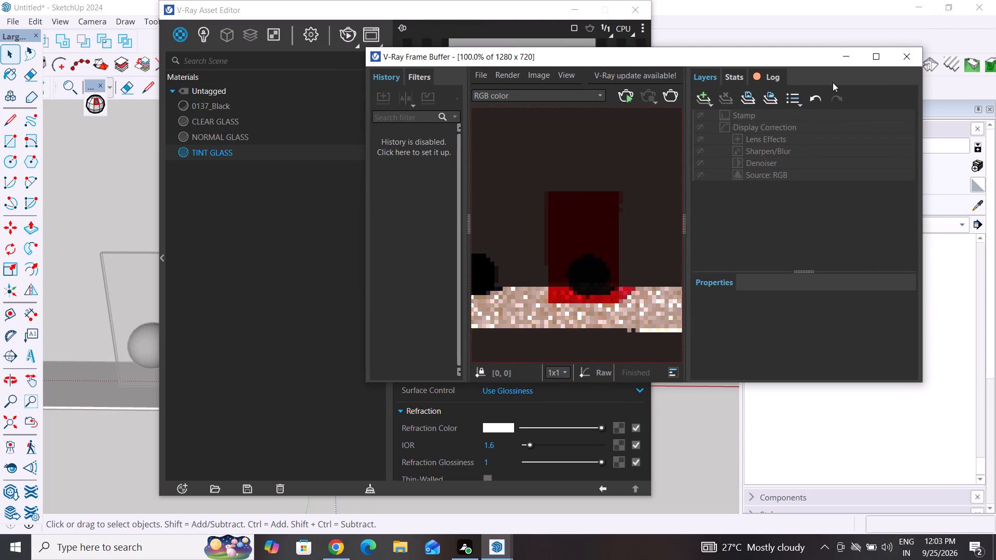
click(882, 60)
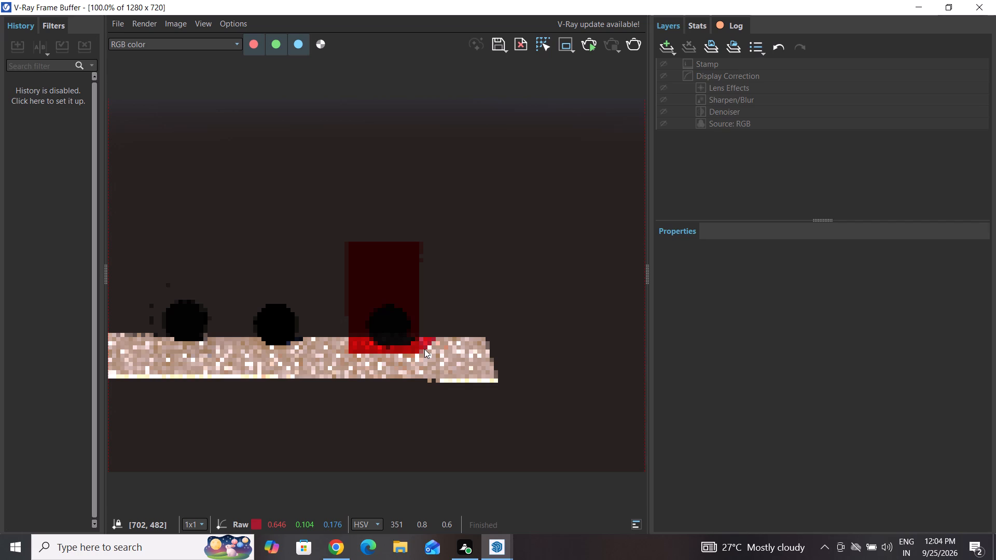
click(947, 6)
scroll(603, 254, down, 2)
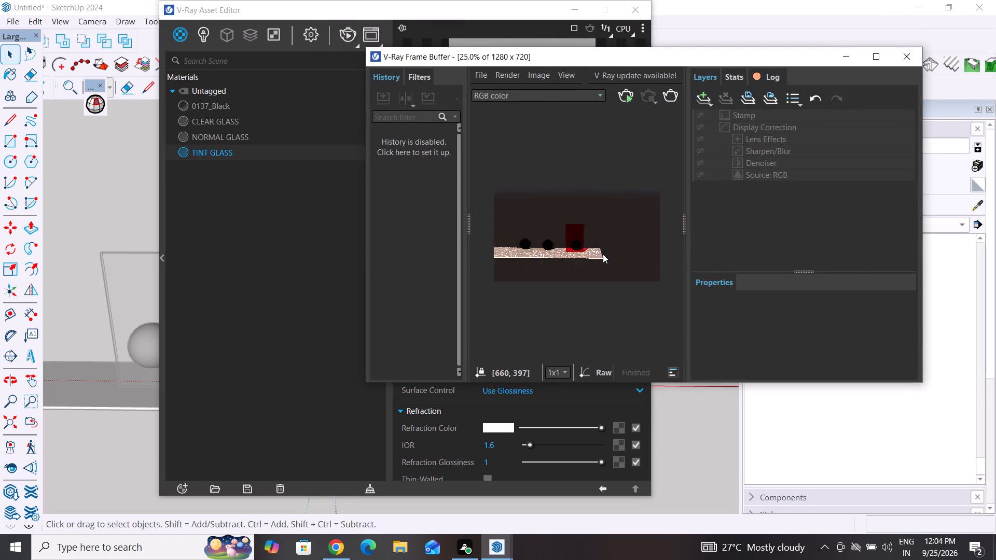
scroll(603, 254, up, 2)
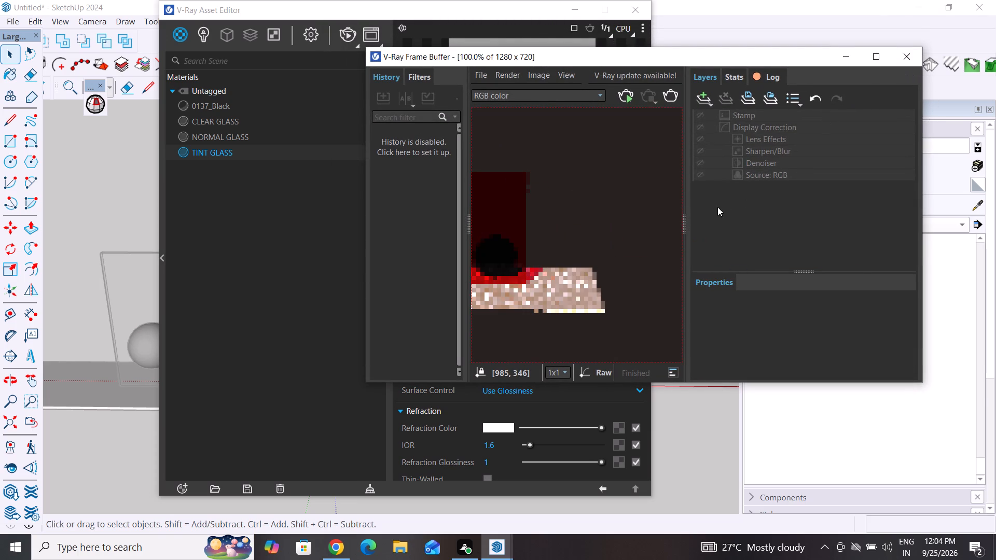
scroll(593, 313, down, 1)
middle_drag(524, 296, 599, 308)
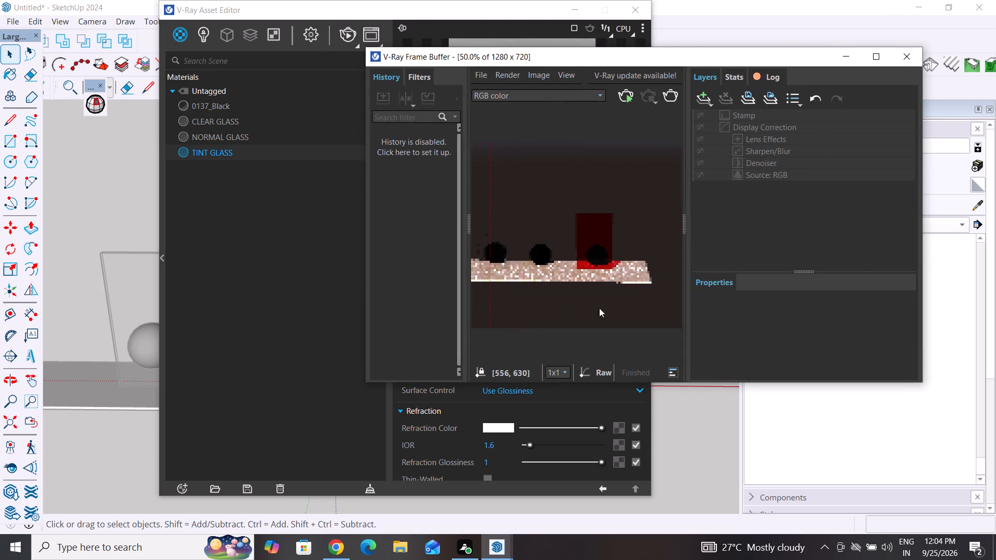
middle_drag(599, 308, 619, 309)
click(880, 62)
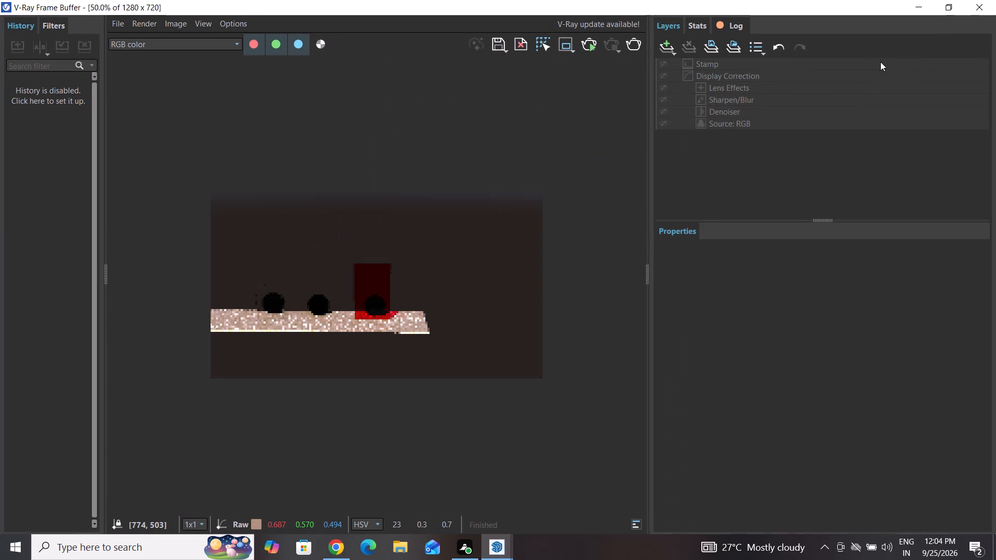
click(945, 8)
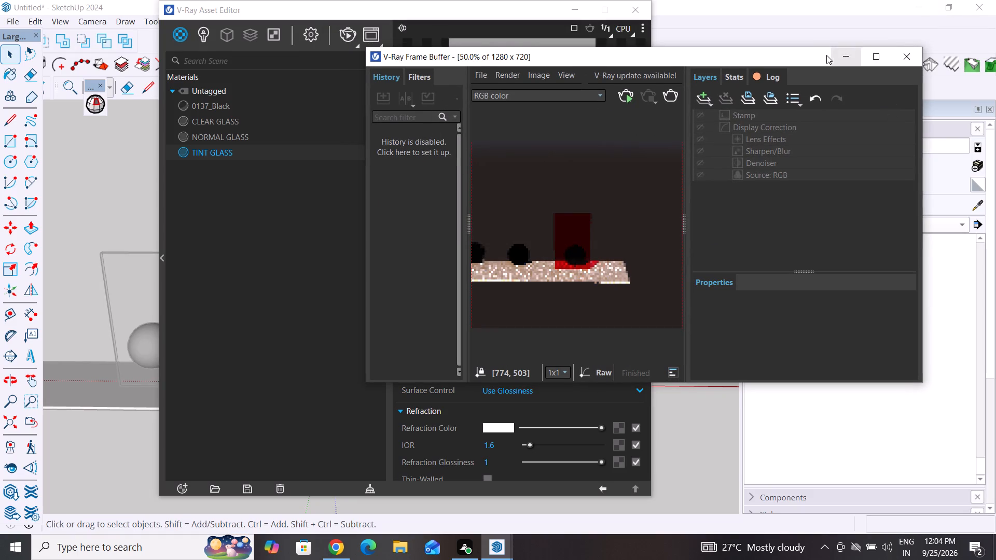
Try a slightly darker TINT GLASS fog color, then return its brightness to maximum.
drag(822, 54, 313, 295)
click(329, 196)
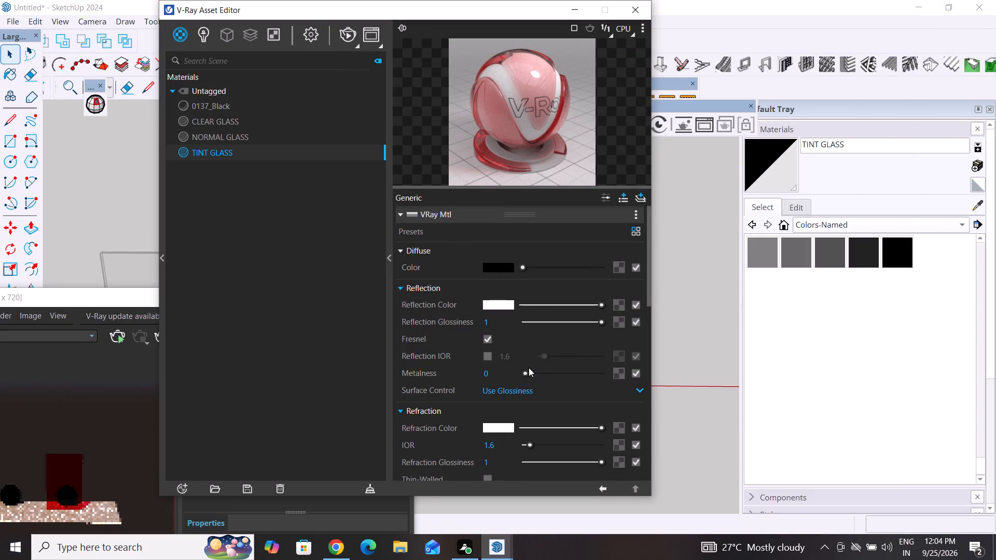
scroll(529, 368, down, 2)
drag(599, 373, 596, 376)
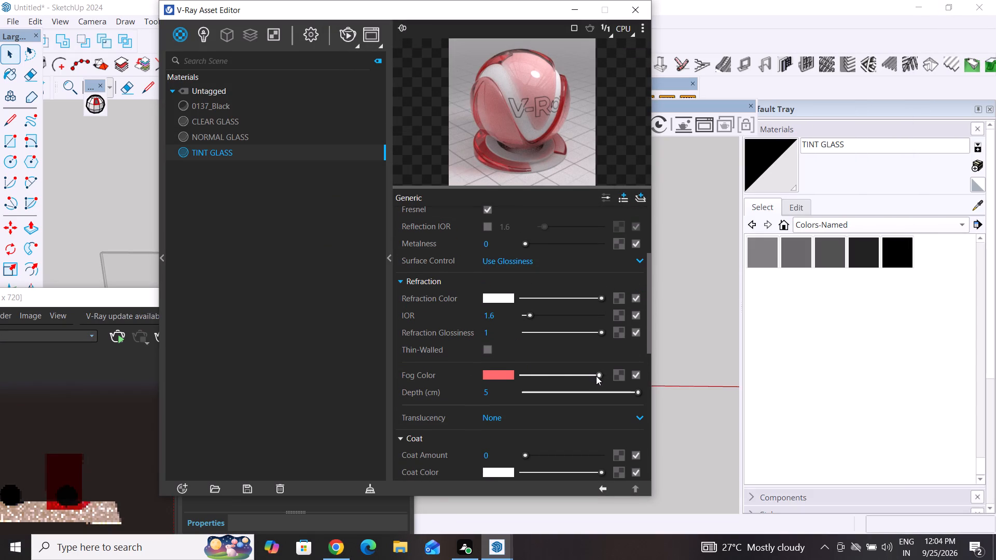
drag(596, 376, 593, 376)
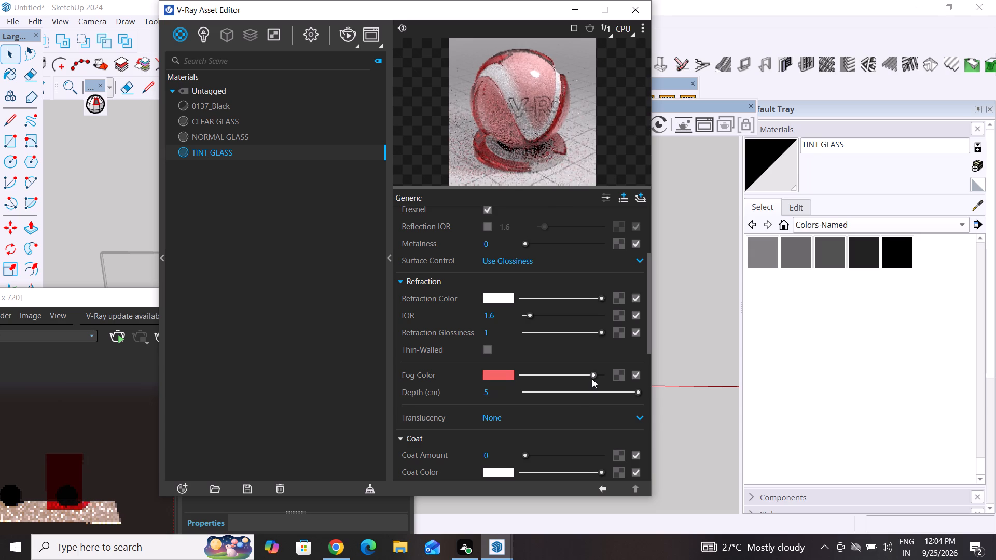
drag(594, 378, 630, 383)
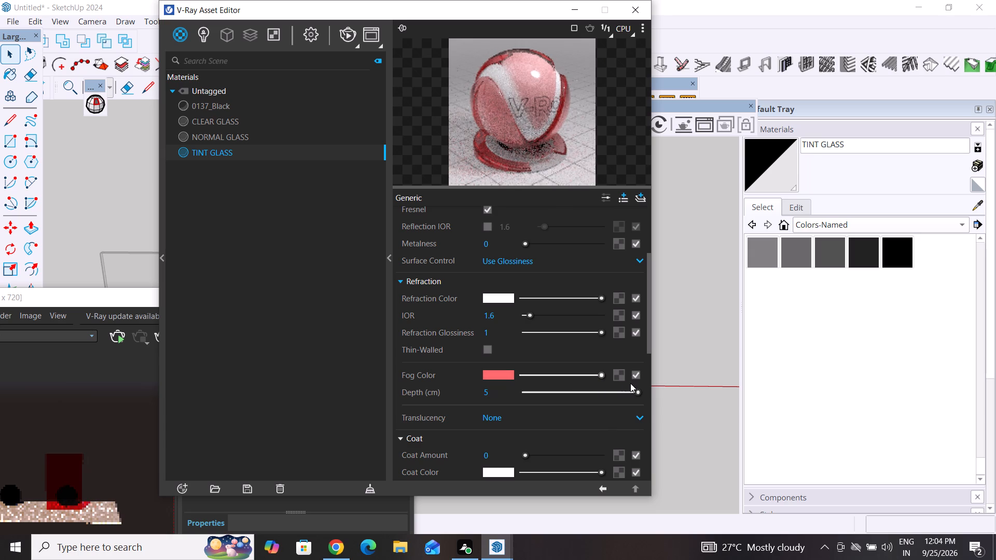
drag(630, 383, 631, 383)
Try a TINT GLASS fog depth of about 4.52 cm, then replace it by entering -1.
drag(634, 394, 627, 393)
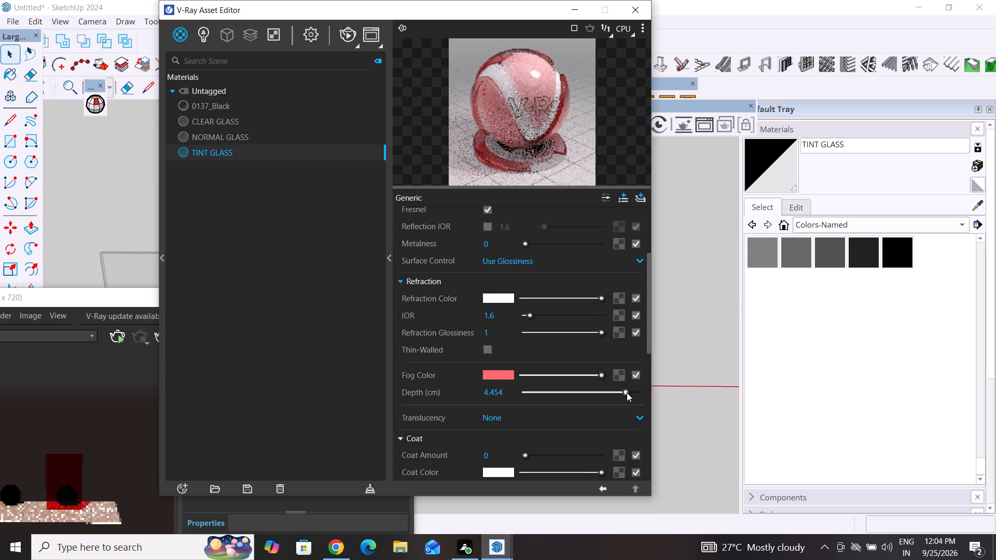
drag(627, 393, 627, 393)
click(501, 388)
key(BackSpace)
key(BackSpace)
key(BackSpace)
key(BackSpace)
key(BackSpace)
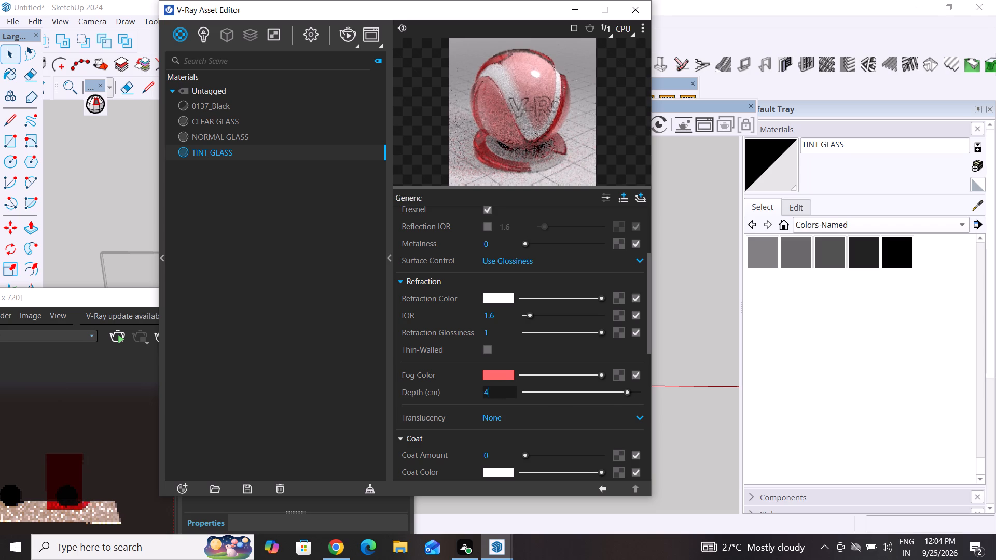
text(+-)
key(BackSpace)
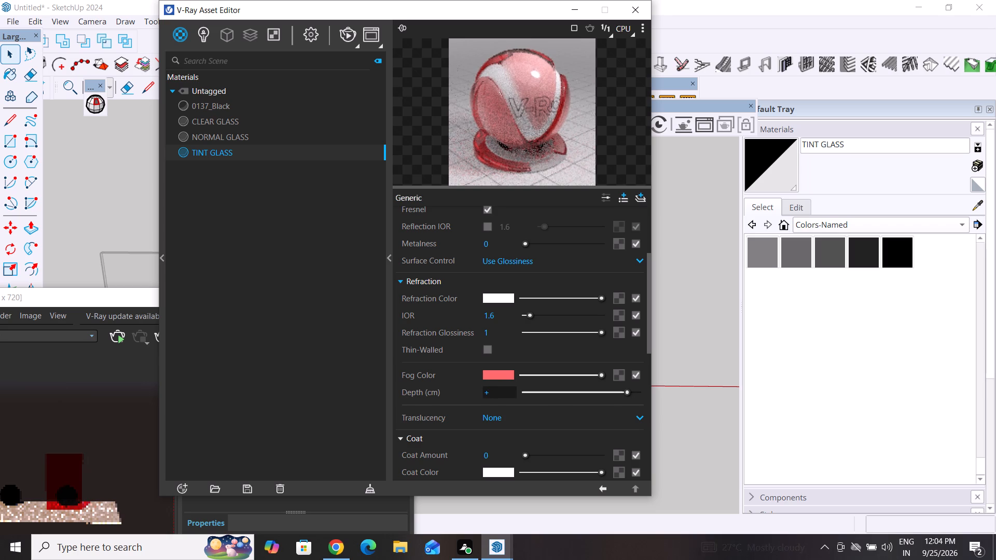
key(BackSpace)
text(-1)
key(Return)
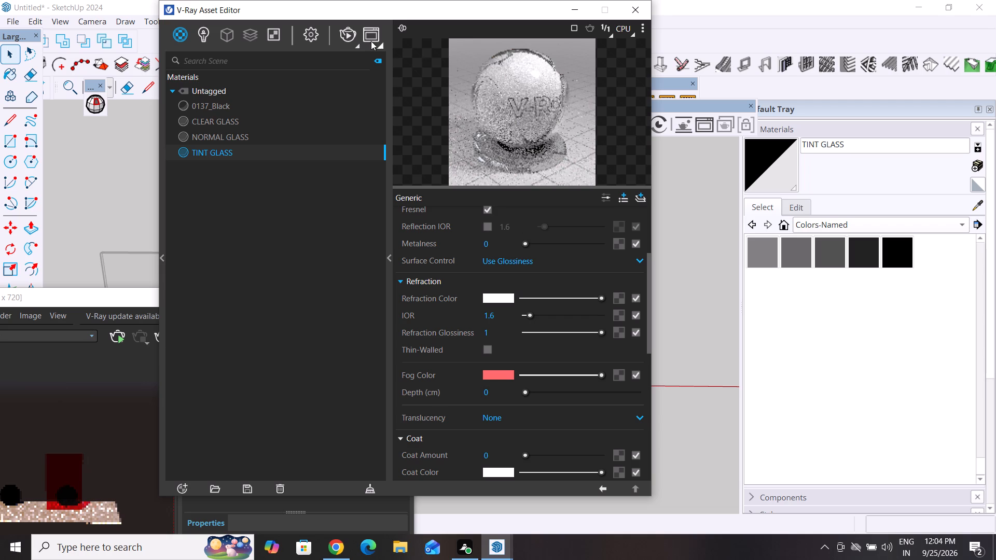
Restart the V-Ray render and arrange the Frame Buffer and Asset Editor windows so the render and TINT GLASS settings are both visible.
click(348, 31)
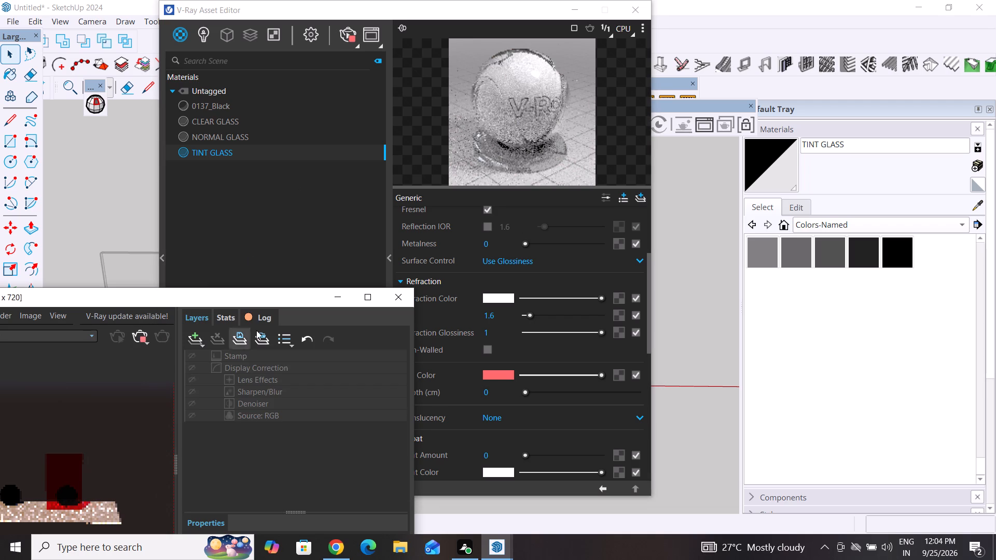
click(399, 301)
click(353, 40)
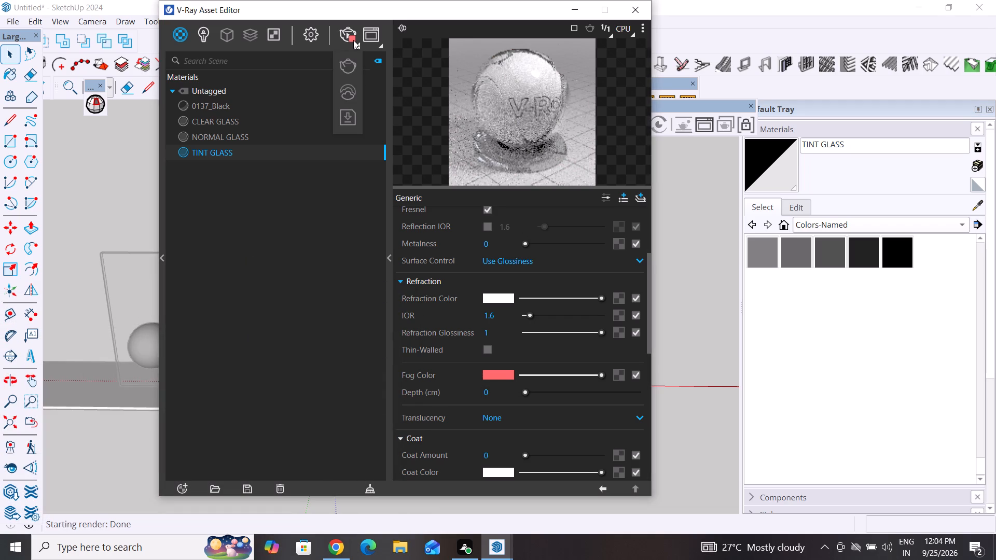
click(343, 73)
click(348, 37)
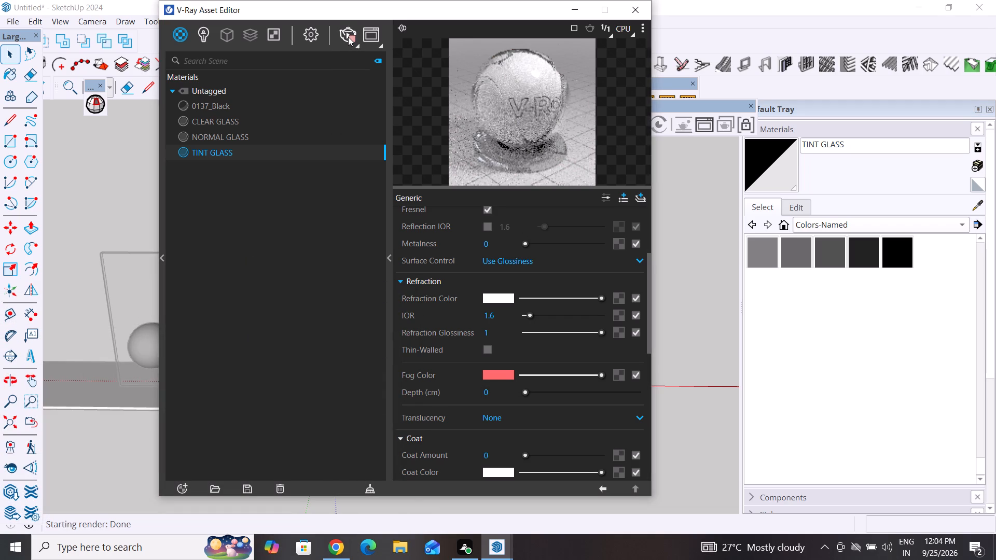
triple_click(348, 37)
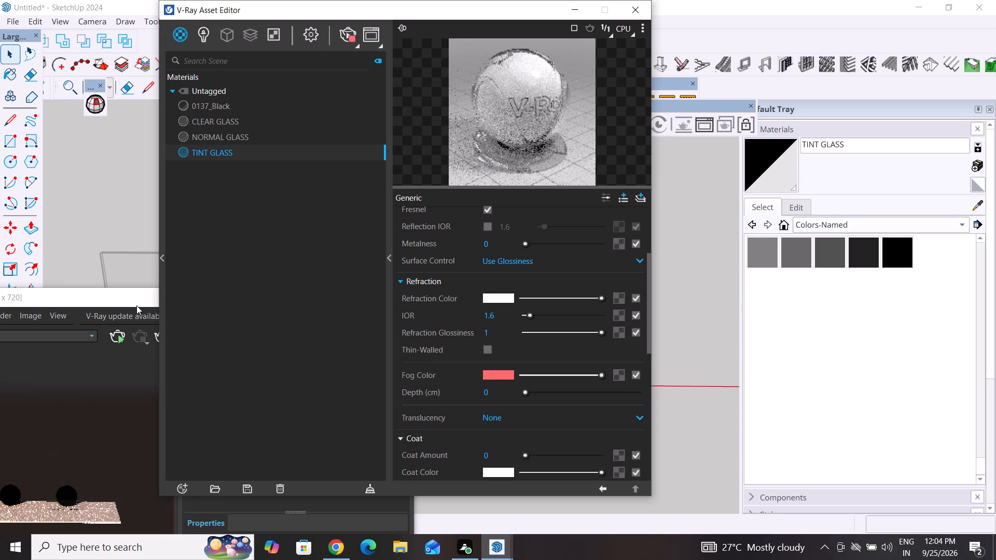
drag(135, 296, 151, 63)
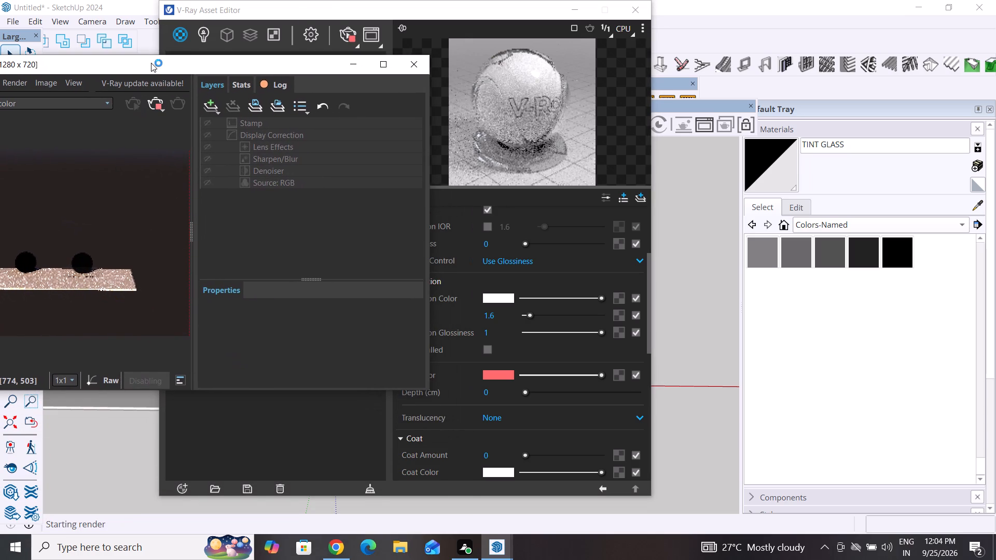
drag(355, 5, 432, 26)
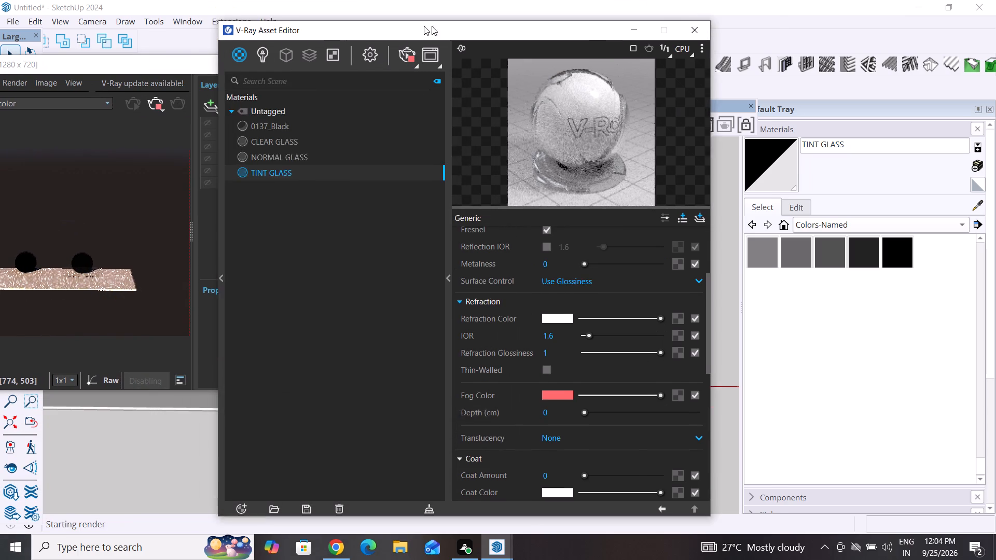
drag(432, 26, 475, 18)
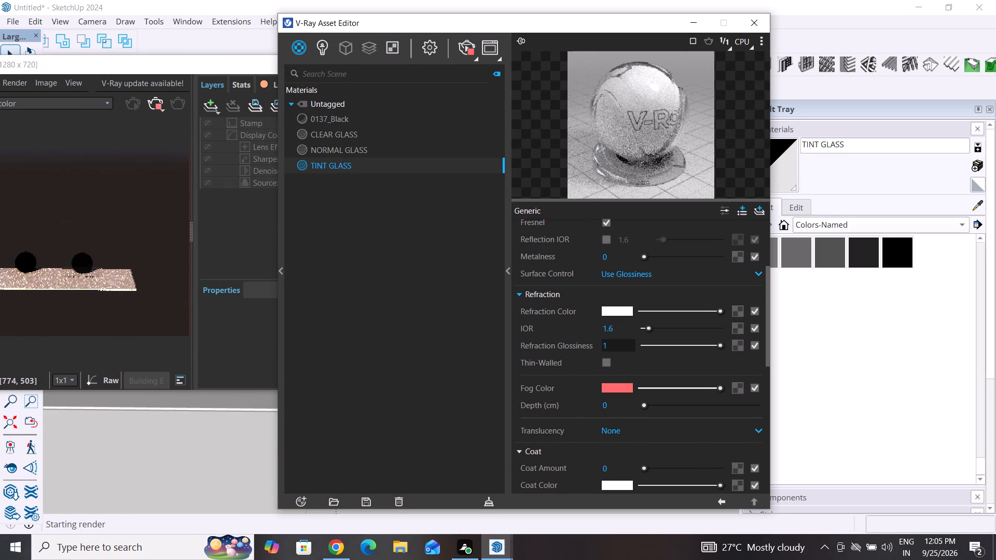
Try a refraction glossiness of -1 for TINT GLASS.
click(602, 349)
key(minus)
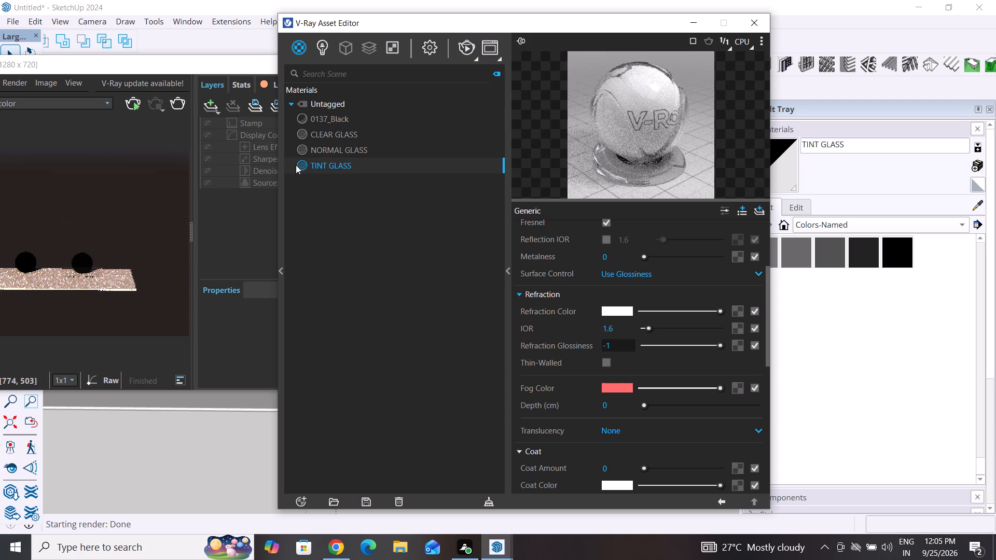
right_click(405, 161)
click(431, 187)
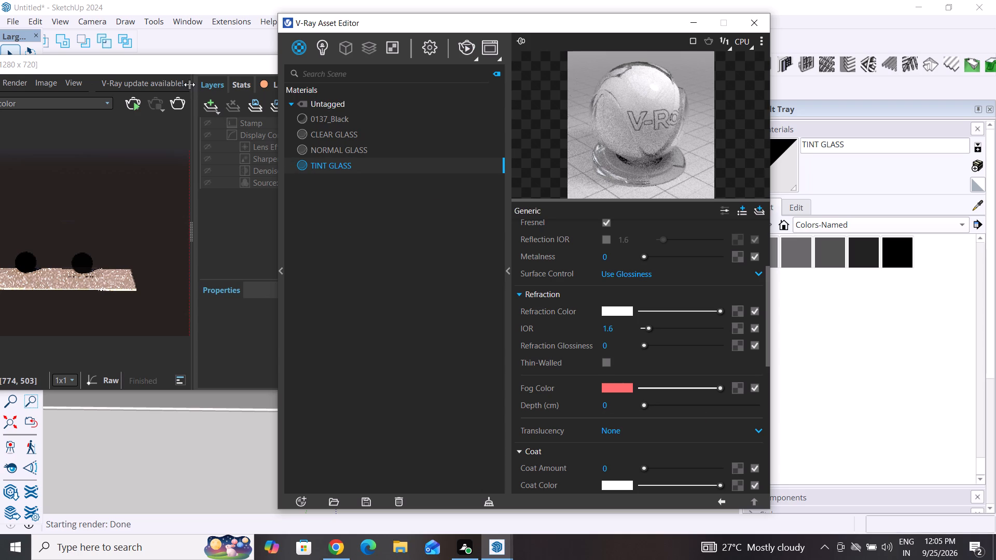
View the rendered spheres in the V-Ray Frame Buffer and move its window clear of the TINT GLASS settings.
drag(191, 73, 350, 49)
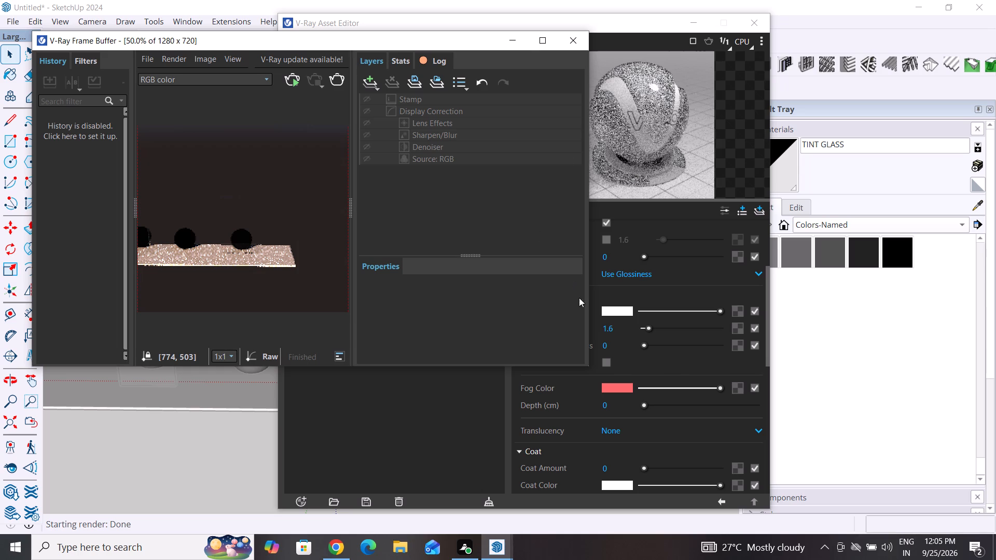
drag(497, 45, 274, 250)
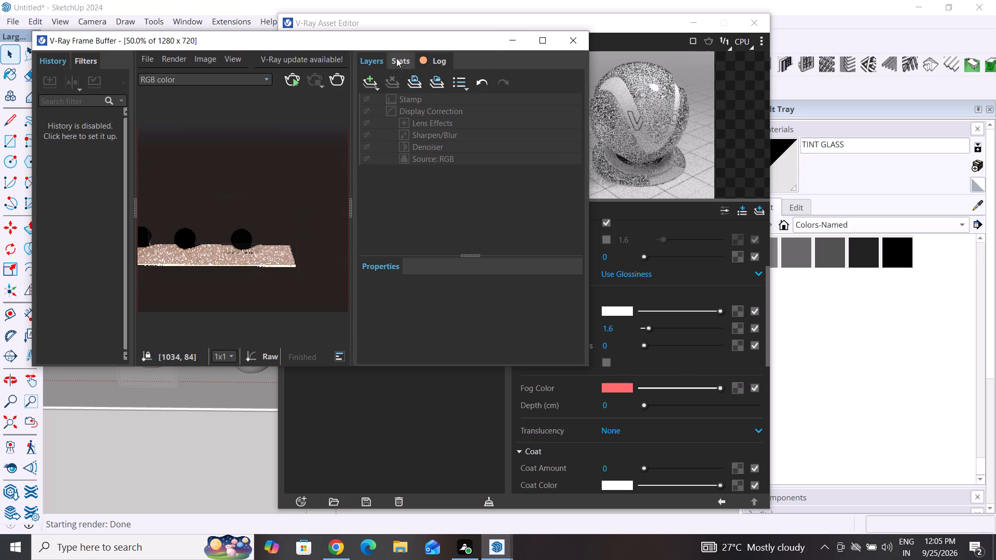
drag(404, 41, 160, 157)
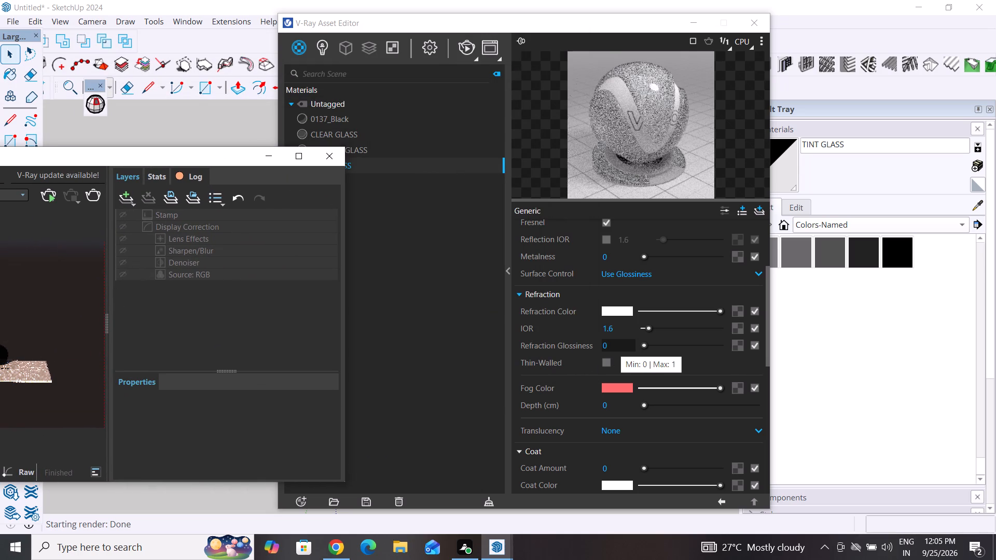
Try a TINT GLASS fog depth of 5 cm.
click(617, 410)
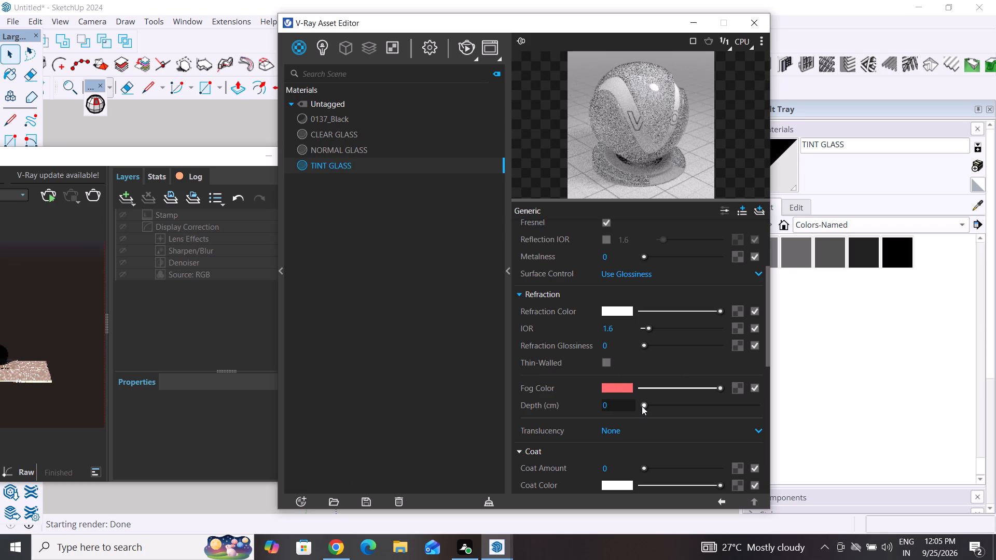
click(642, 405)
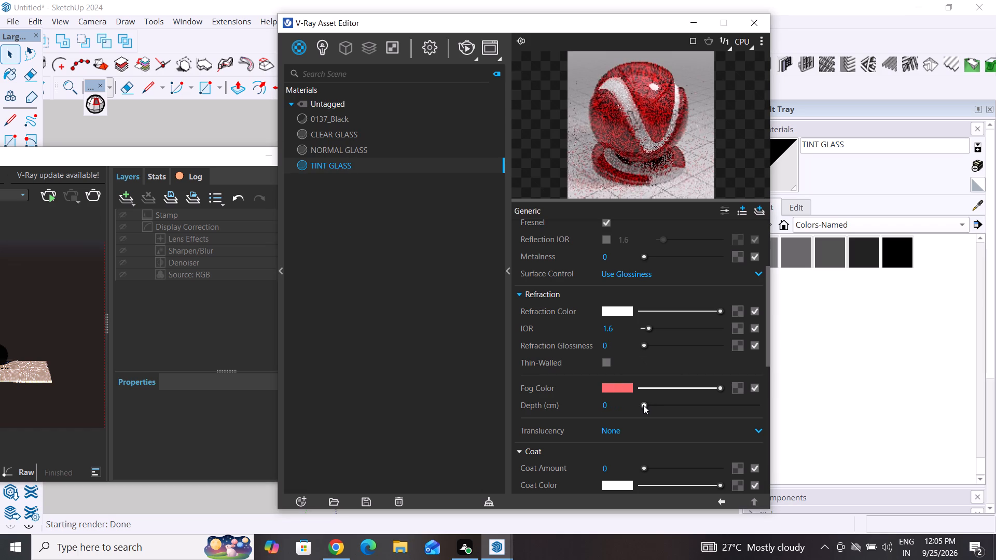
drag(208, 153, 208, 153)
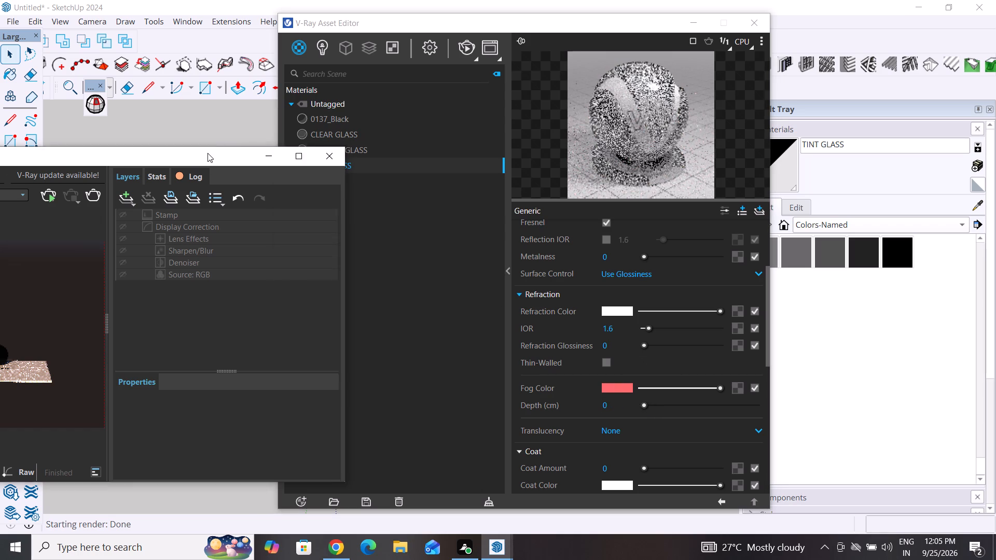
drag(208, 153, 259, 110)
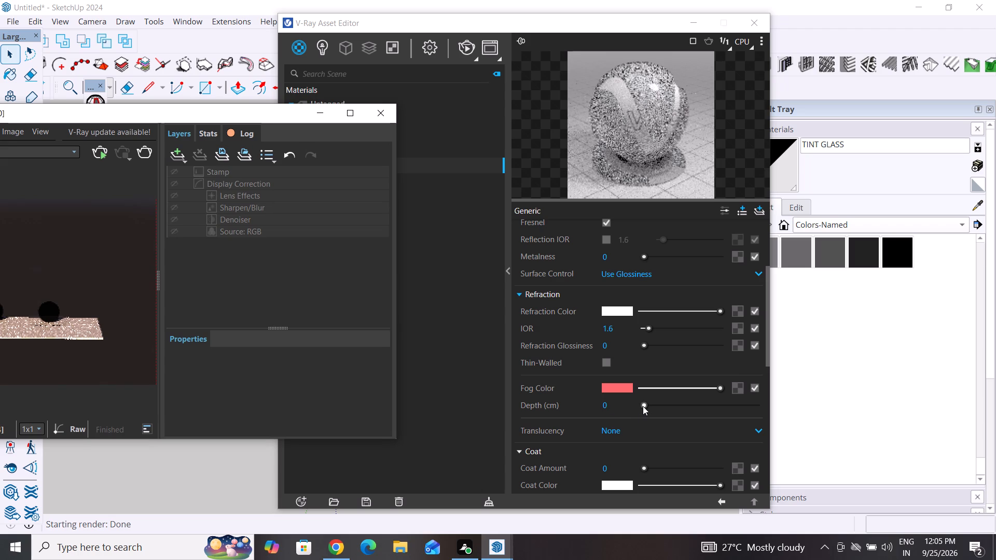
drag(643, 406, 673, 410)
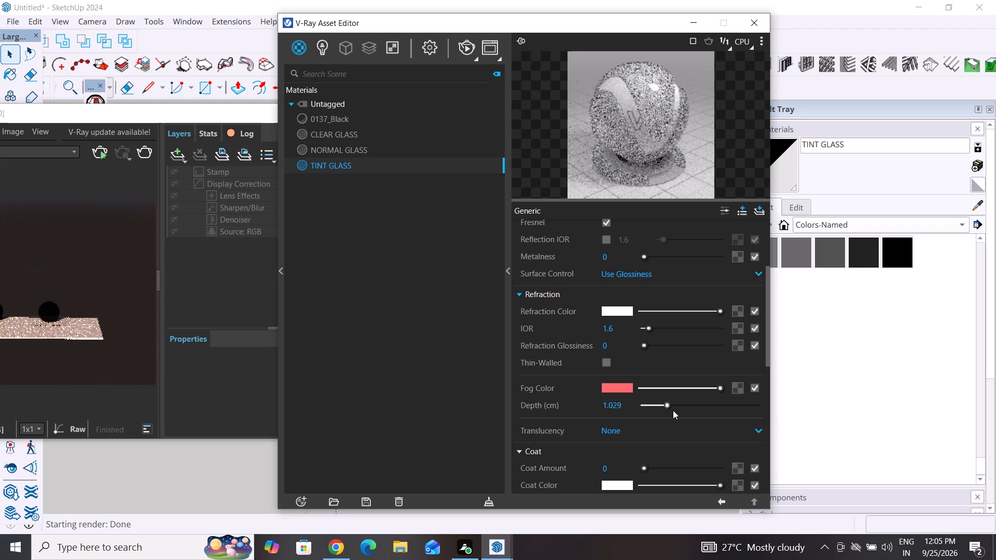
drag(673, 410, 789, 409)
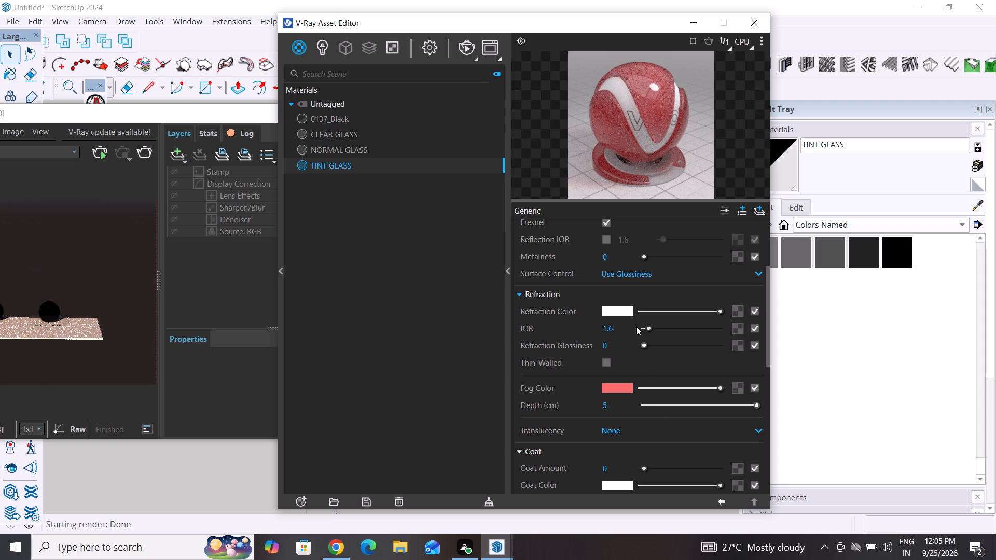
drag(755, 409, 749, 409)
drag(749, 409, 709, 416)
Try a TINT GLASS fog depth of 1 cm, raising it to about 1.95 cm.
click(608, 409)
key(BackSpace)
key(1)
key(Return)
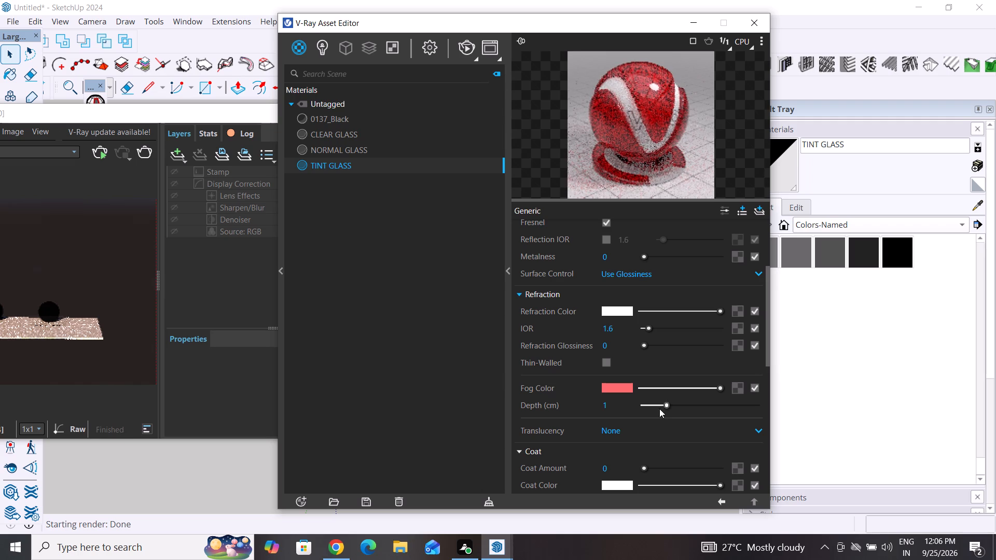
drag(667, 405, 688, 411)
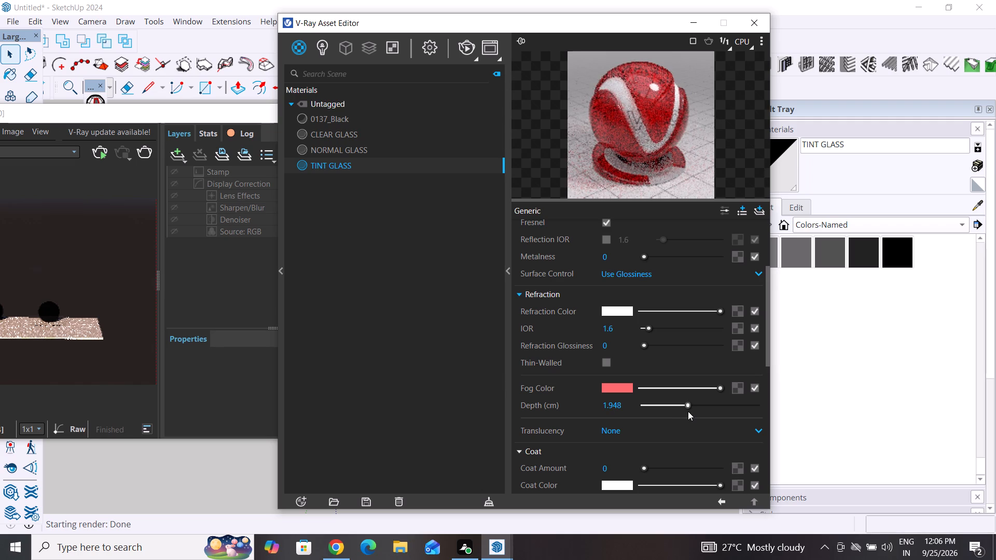
Set the TINT GLASS refraction glossiness to 0.15.
scroll(649, 331, up, 4)
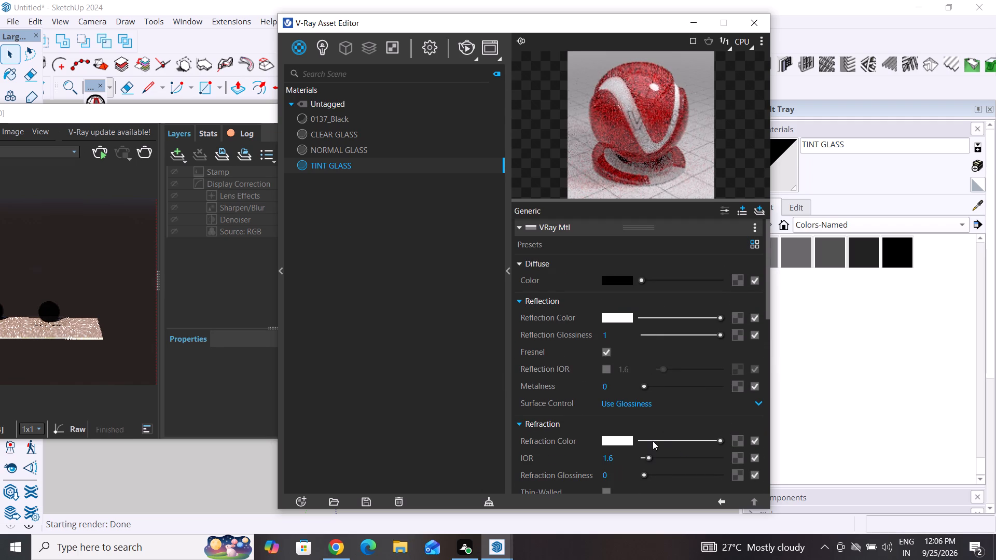
scroll(653, 441, down, 1)
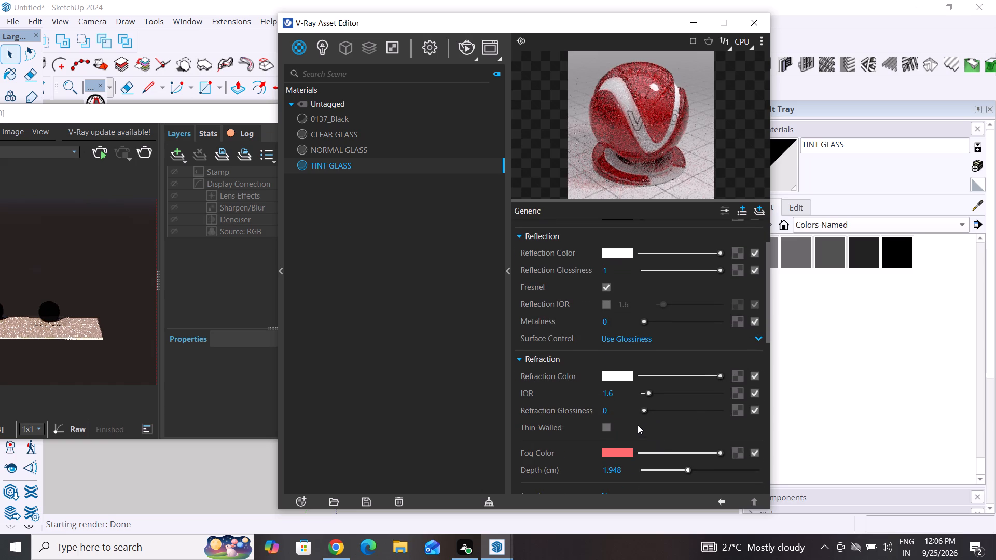
drag(644, 411, 655, 414)
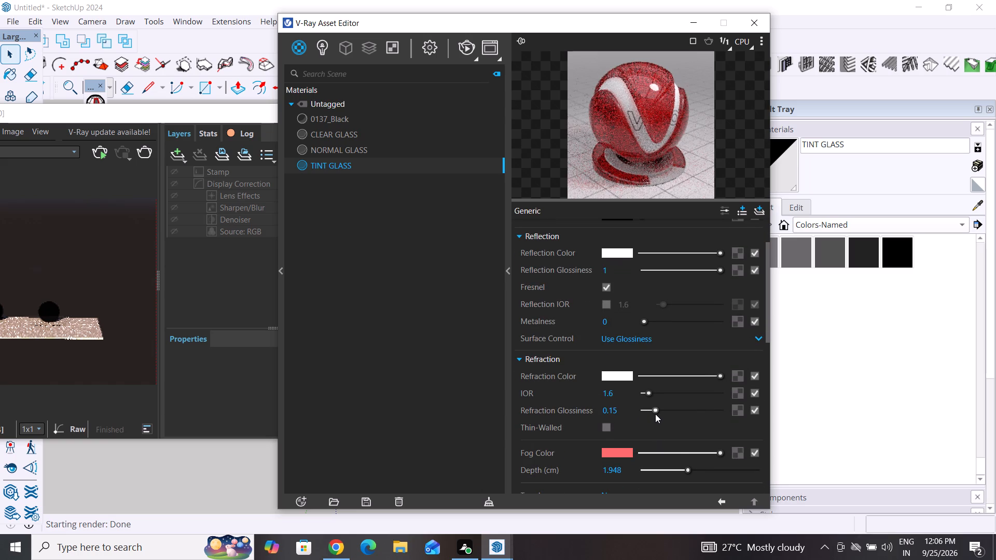
Raise the TINT GLASS fog depth to about 4.52 cm.
drag(684, 470, 703, 471)
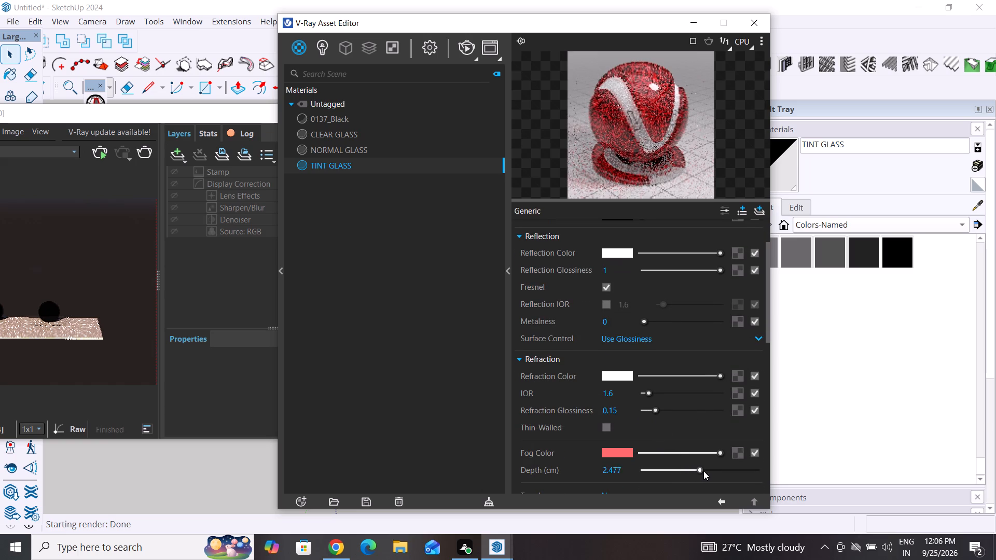
drag(703, 471, 715, 473)
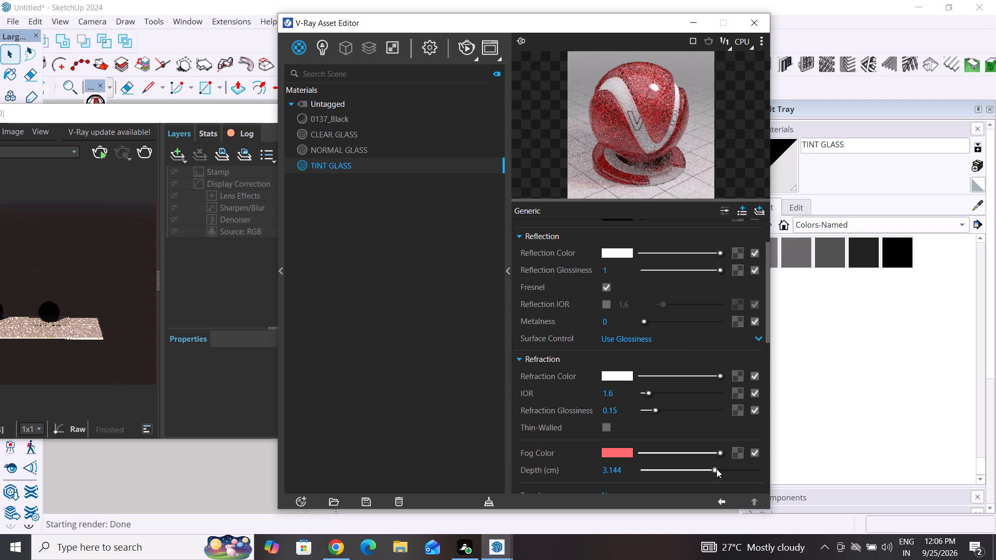
drag(716, 468, 746, 473)
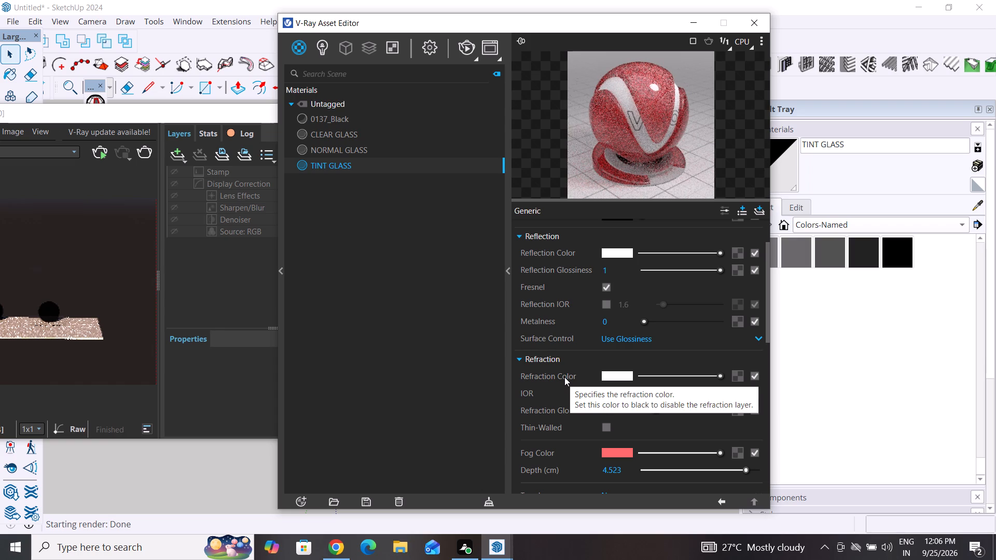
Review the remaining TINT GLASS settings, from coat, self-illumination, opacity and bump back up to diffuse and reflection.
scroll(593, 348, down, 5)
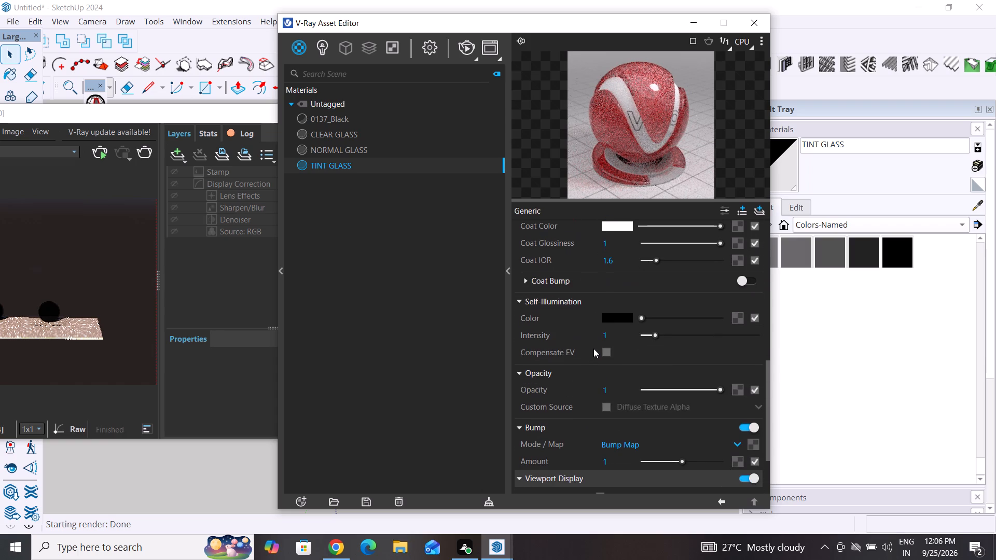
scroll(593, 348, down, 5)
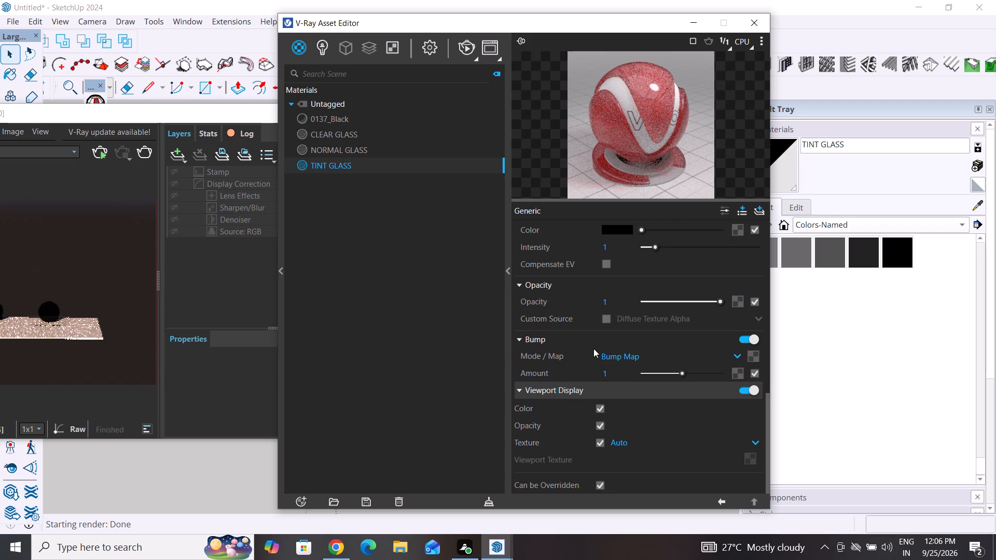
scroll(593, 348, up, 5)
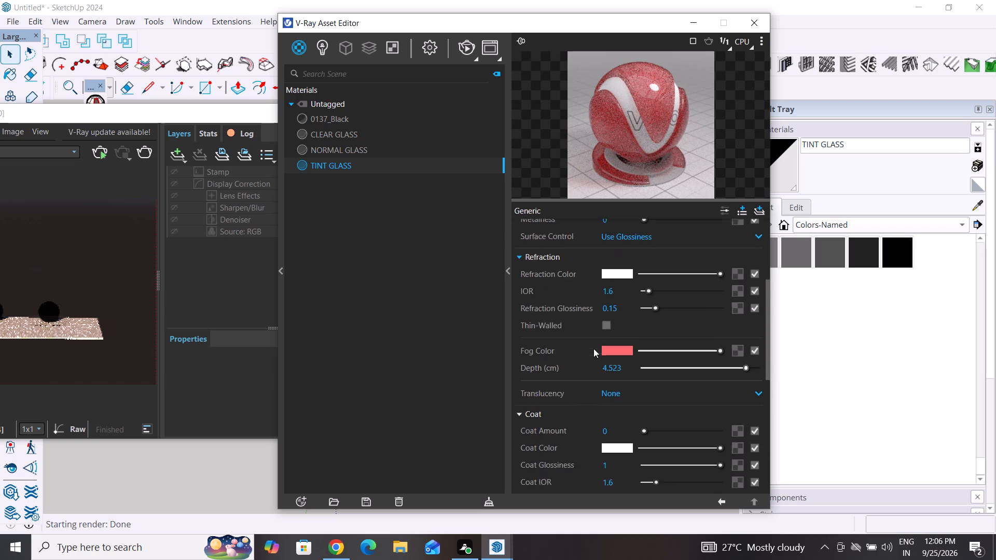
scroll(593, 348, up, 3)
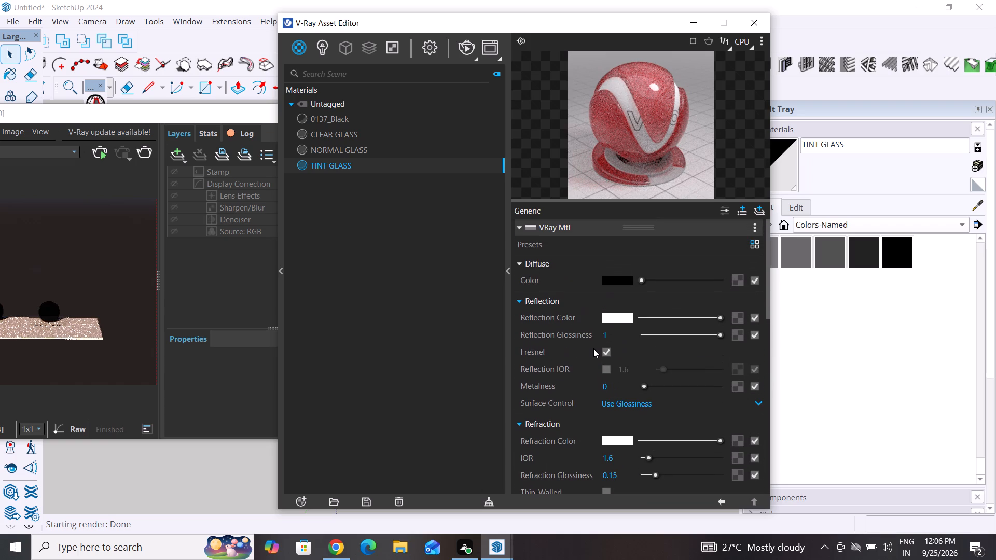
scroll(593, 348, up, 3)
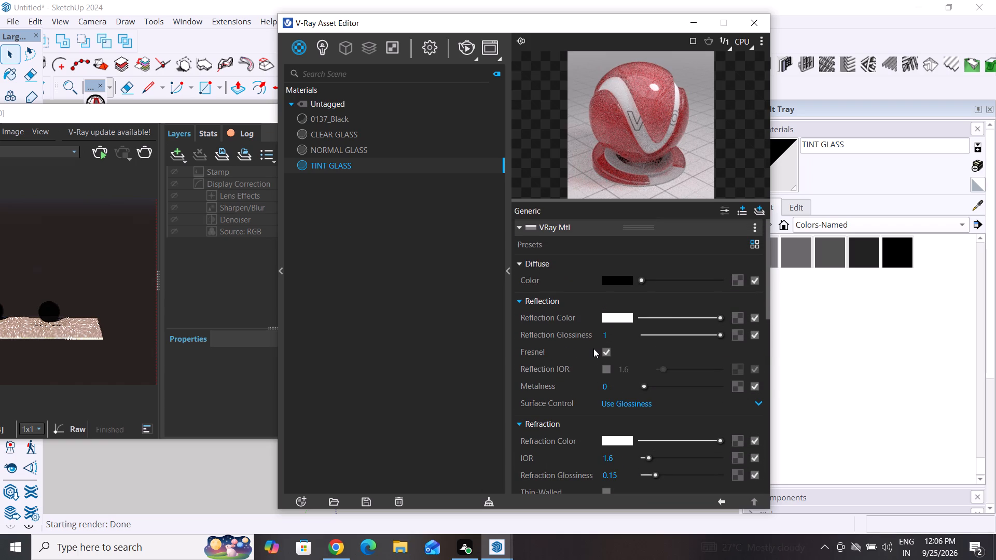
Lighten the TINT GLASS diffuse colour from black to mid grey and close the asset editor.
scroll(593, 348, up, 4)
drag(641, 279, 662, 280)
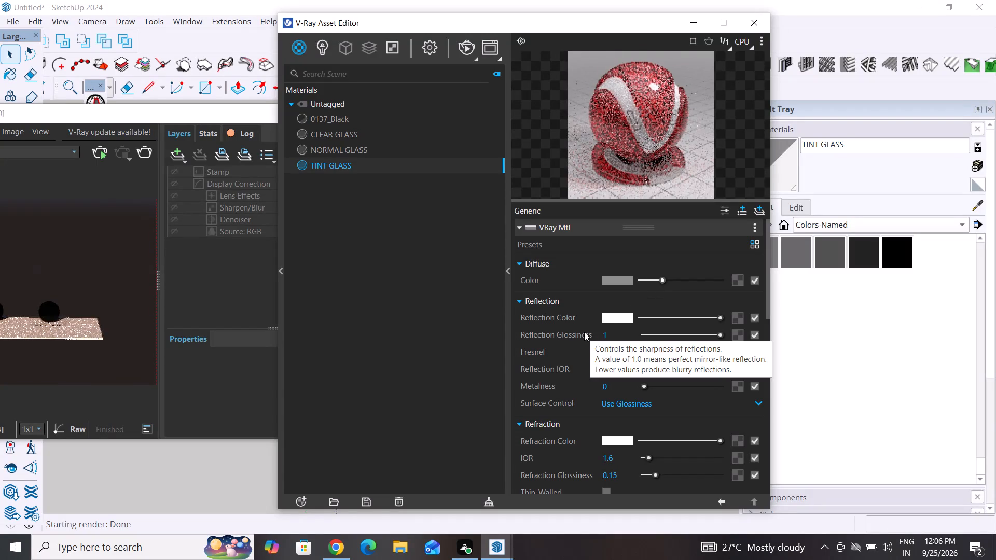
click(760, 23)
Close the rendered image window and leave the glass panel's group editing.
drag(289, 110, 378, 141)
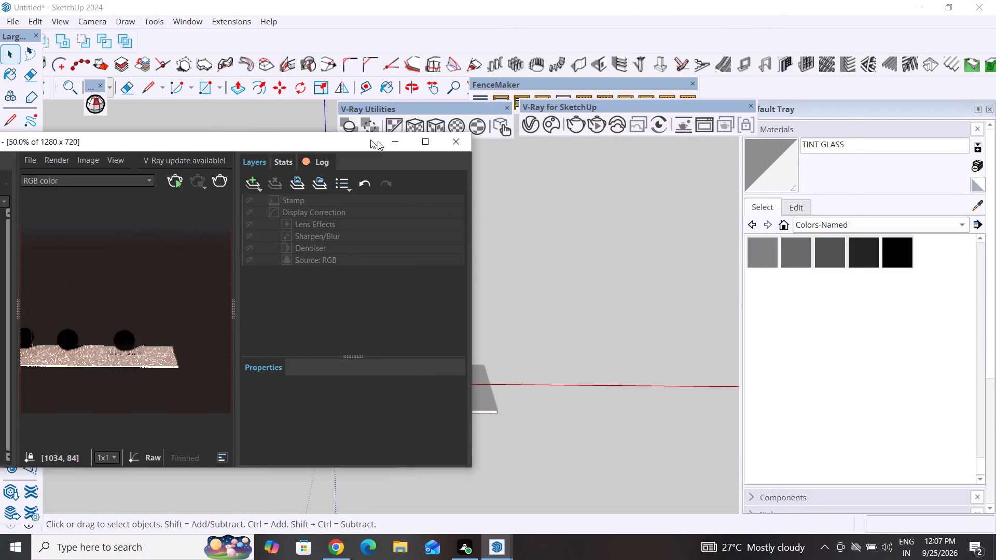
drag(378, 141, 742, 125)
click(837, 129)
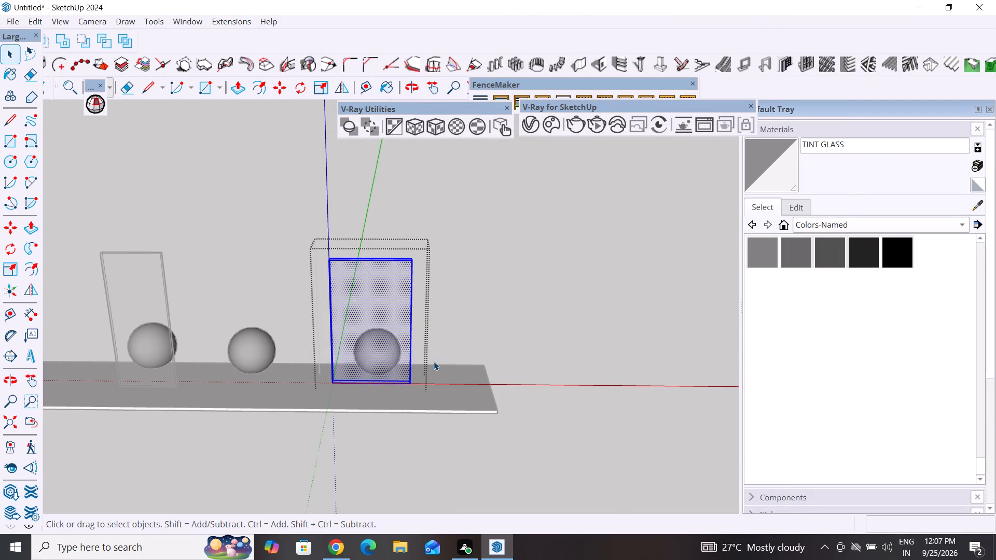
click(493, 363)
Draw a thin rectangle about 820' by 73' on the empty end of the base slab near the origin.
scroll(466, 366, down, 4)
middle_drag(424, 341, 397, 247)
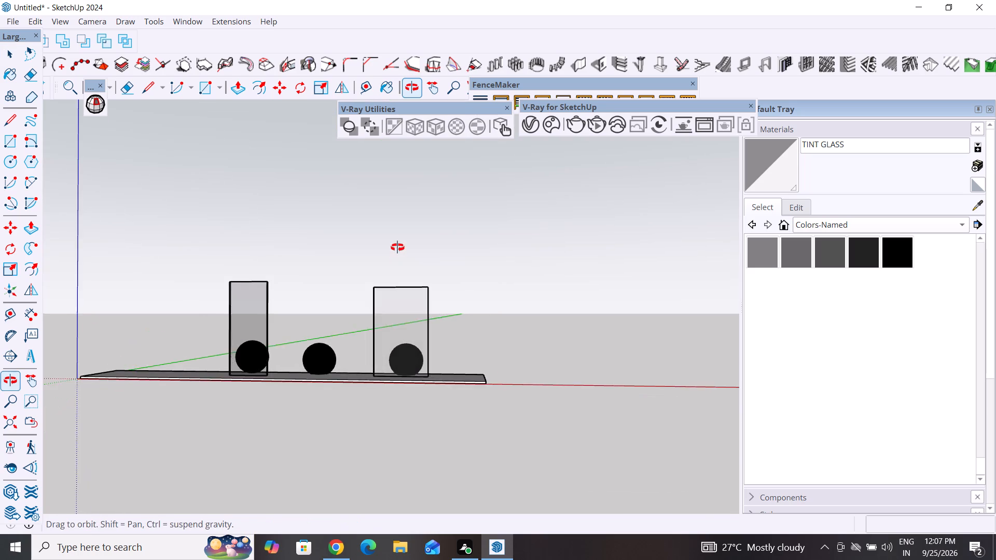
middle_drag(397, 247, 165, 502)
middle_drag(442, 402, 690, 370)
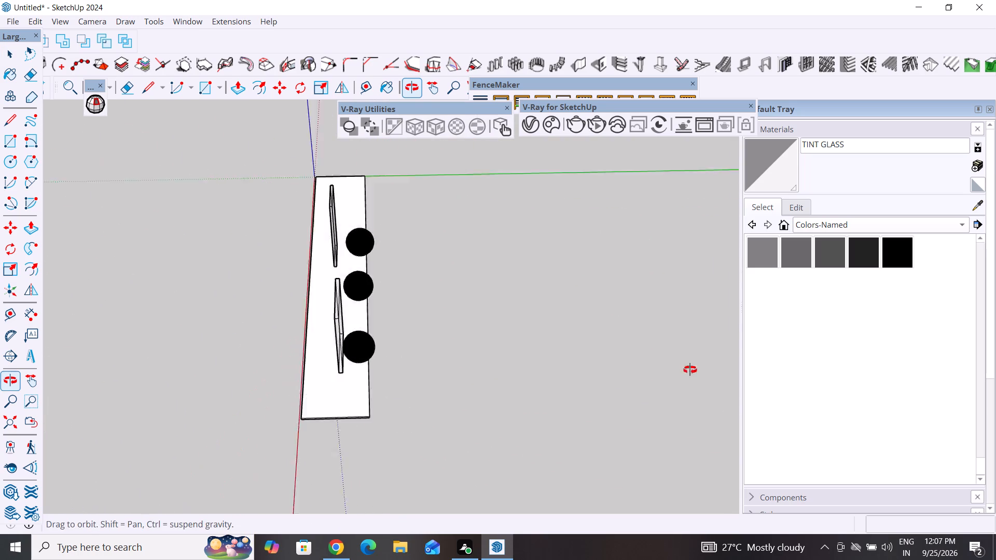
middle_drag(690, 370, 754, 333)
scroll(572, 401, down, 3)
scroll(296, 409, up, 5)
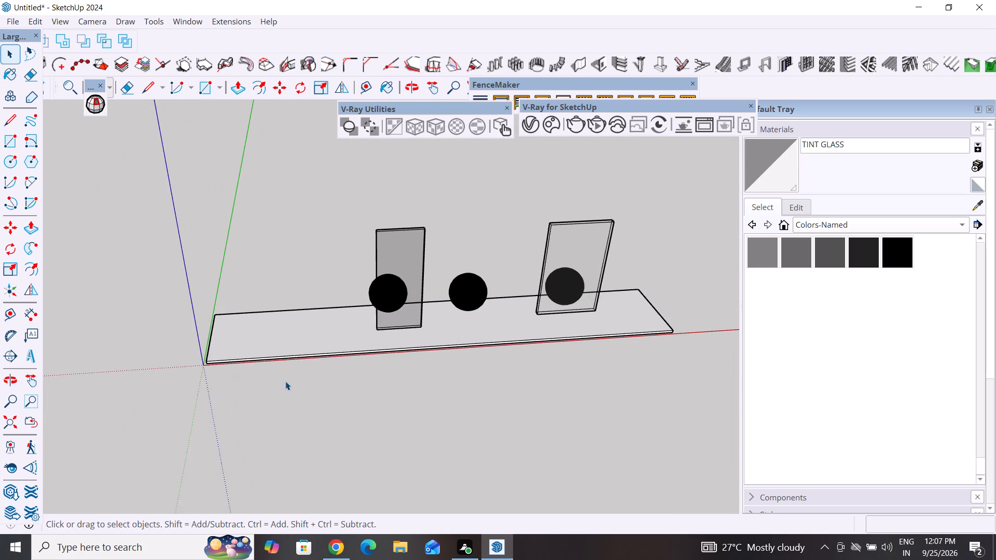
middle_drag(285, 381, 279, 316)
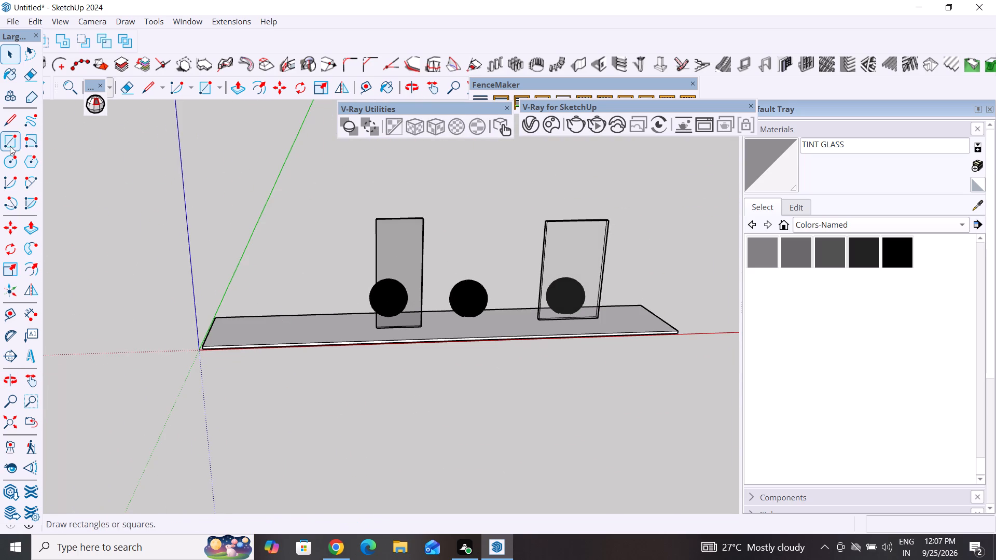
click(10, 146)
middle_drag(323, 284, 334, 437)
click(246, 333)
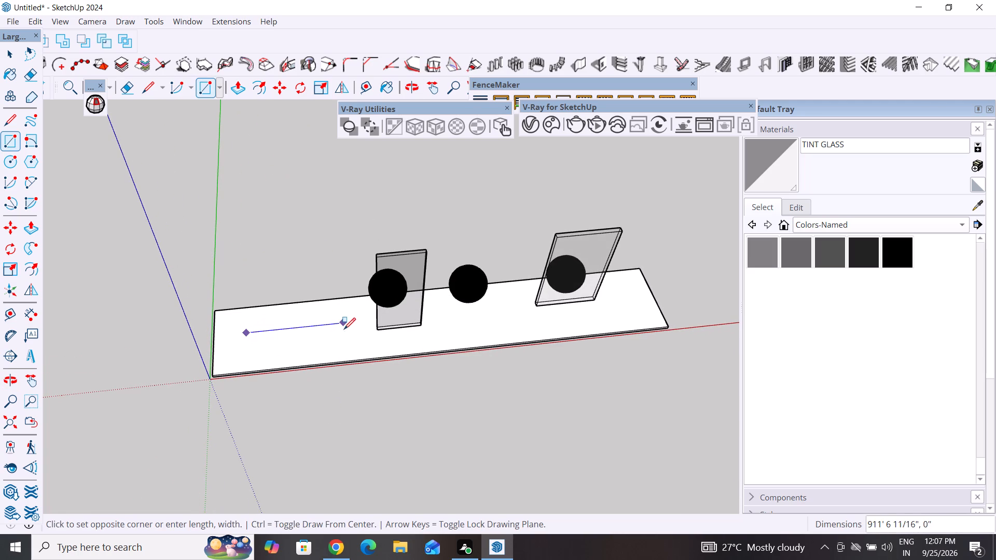
scroll(336, 330, up, 4)
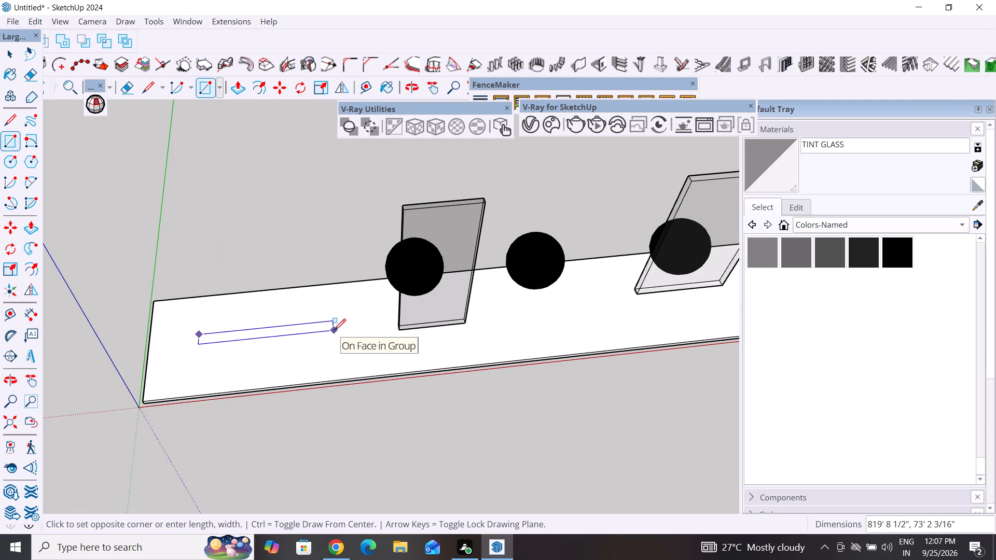
click(334, 330)
Push/Pull the thin rectangle up about 1169' into an upright panel.
click(8, 54)
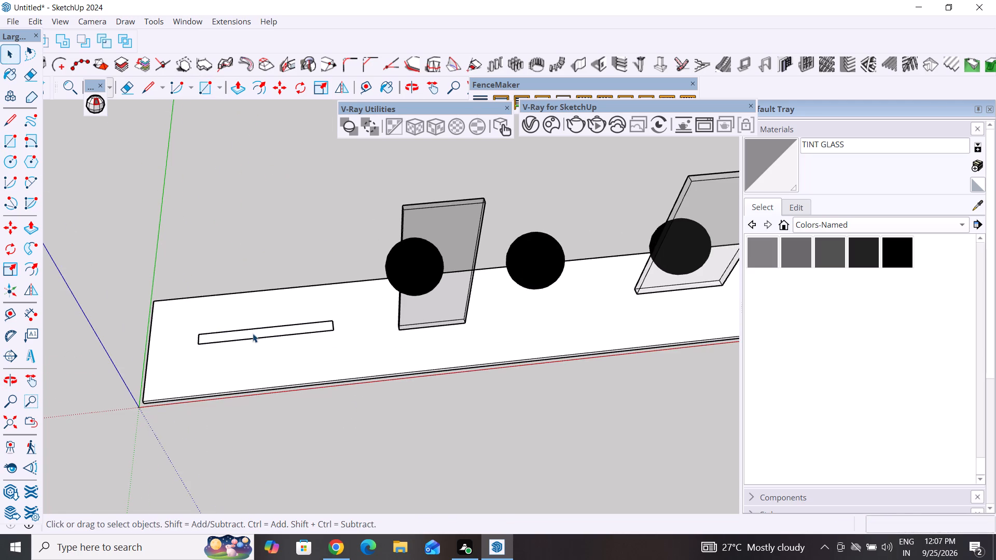
click(253, 333)
click(240, 86)
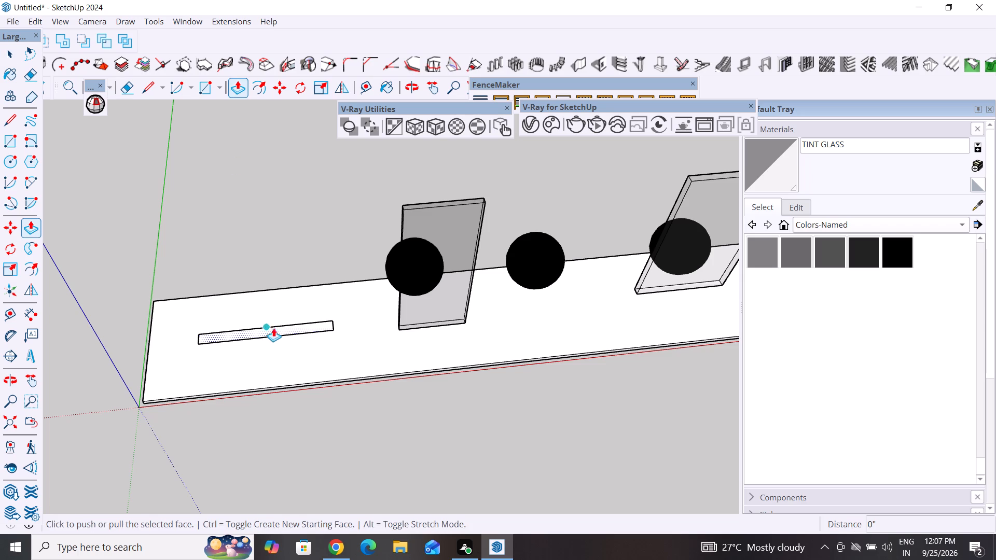
click(274, 328)
click(283, 177)
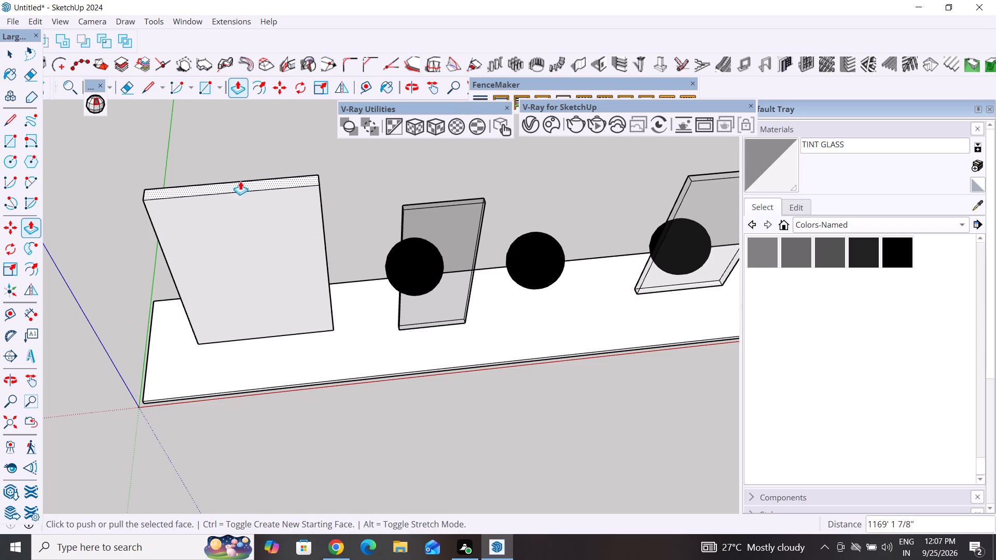
Select all of the new upright panel's connected geometry and make it a group.
click(15, 49)
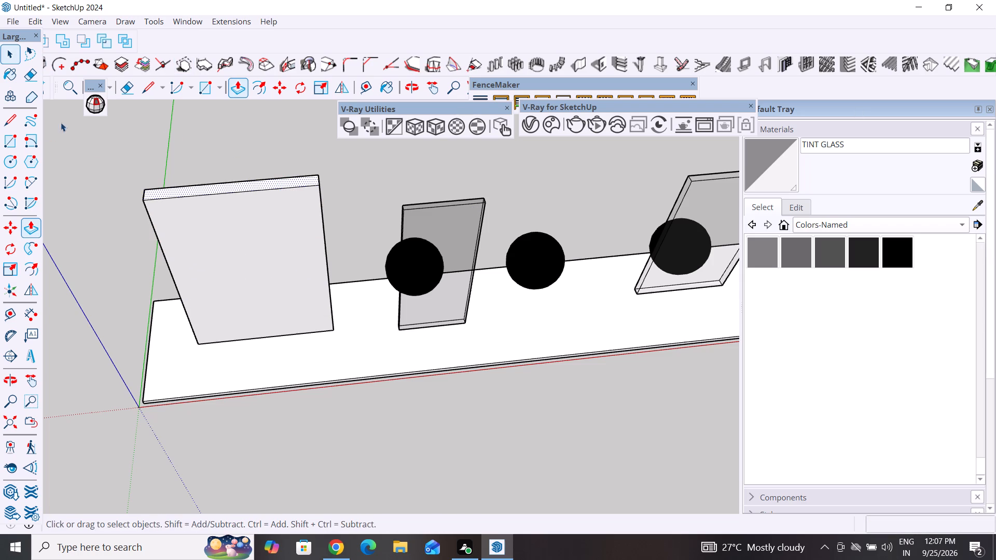
triple_click(288, 269)
click(288, 269)
right_click(288, 269)
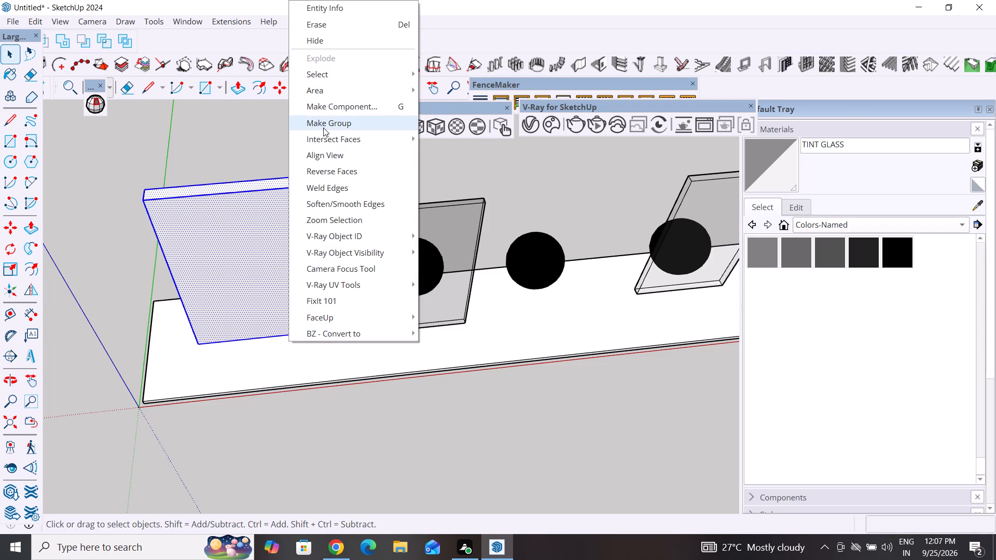
click(323, 128)
Move the black sphere nearest the new panel along the red axis so it sits behind that panel.
middle_drag(534, 461, 582, 288)
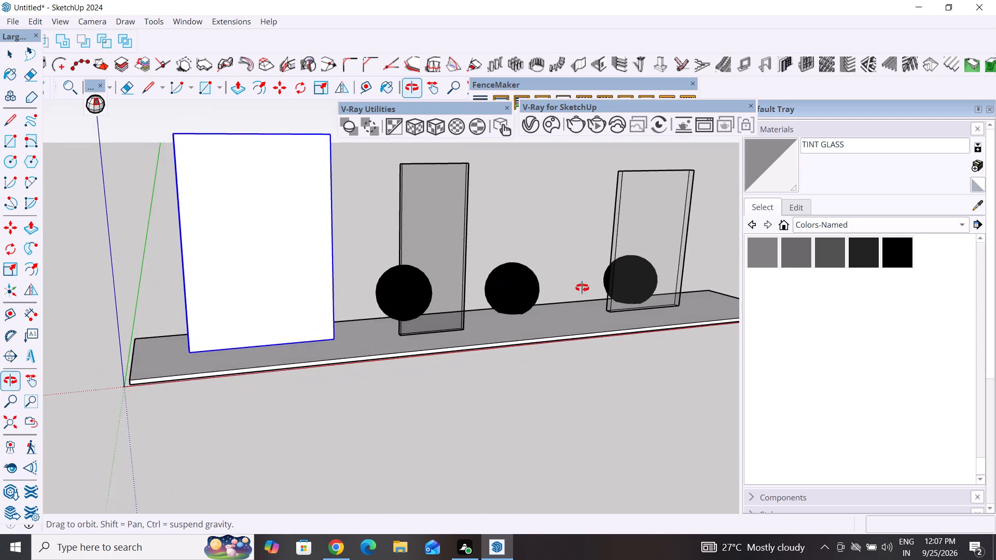
middle_drag(582, 288, 187, 430)
middle_drag(776, 323, 303, 327)
middle_drag(560, 372, 396, 397)
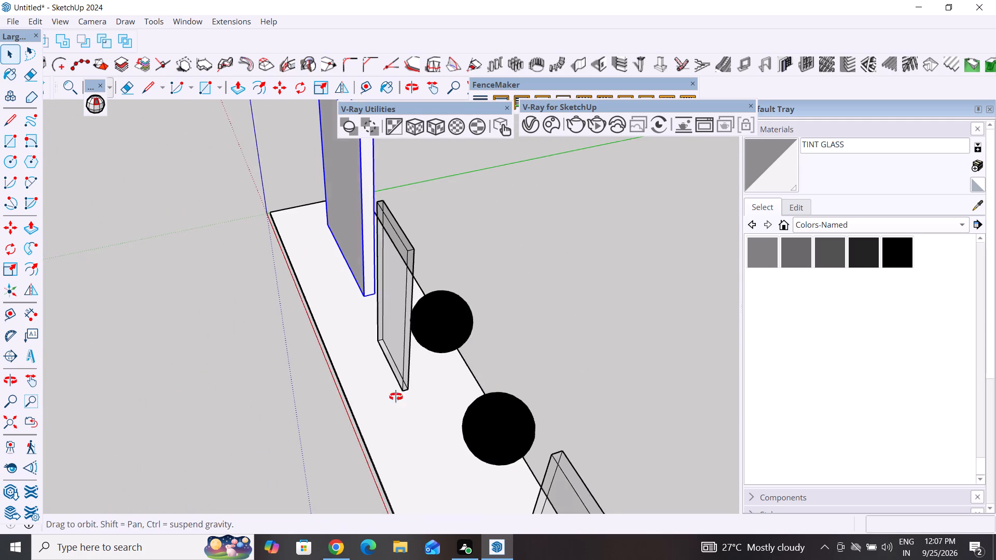
middle_drag(396, 397, 246, 355)
click(411, 359)
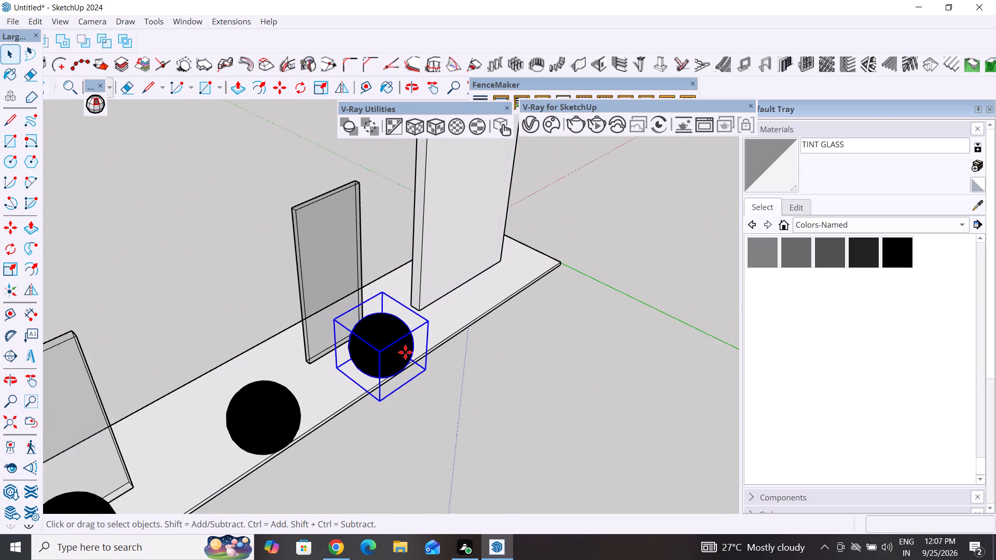
key(m)
click(429, 371)
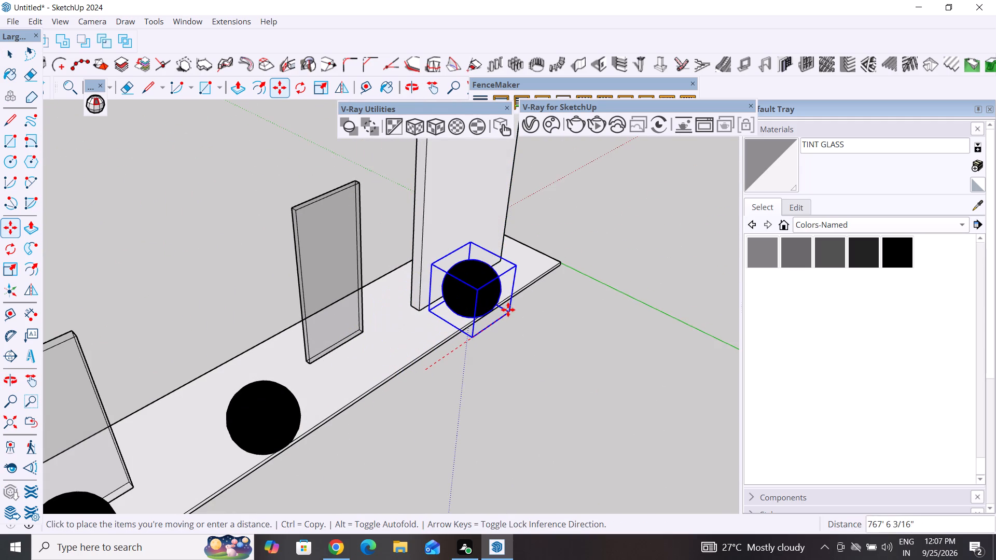
click(527, 296)
middle_drag(536, 413, 694, 431)
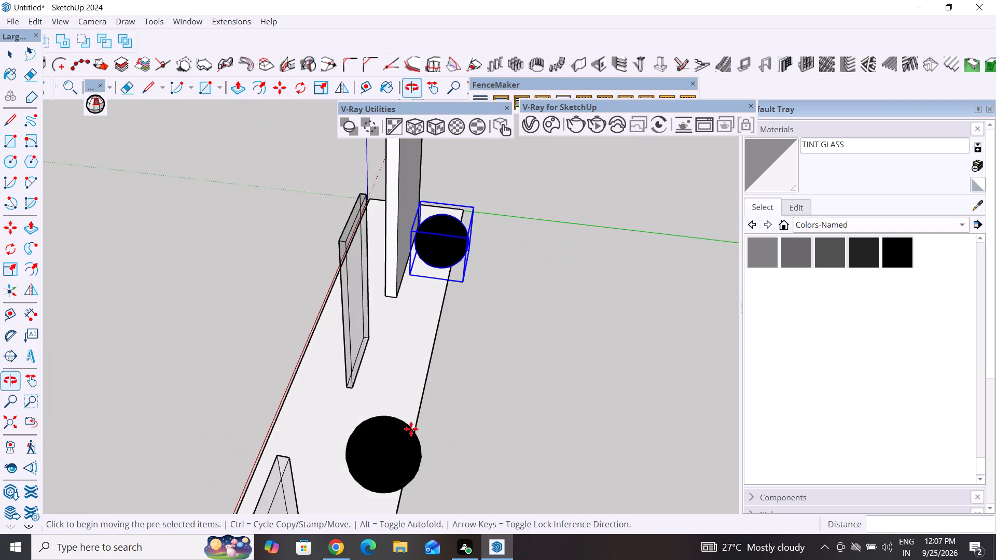
middle_drag(410, 429, 745, 372)
middle_drag(568, 417, 728, 409)
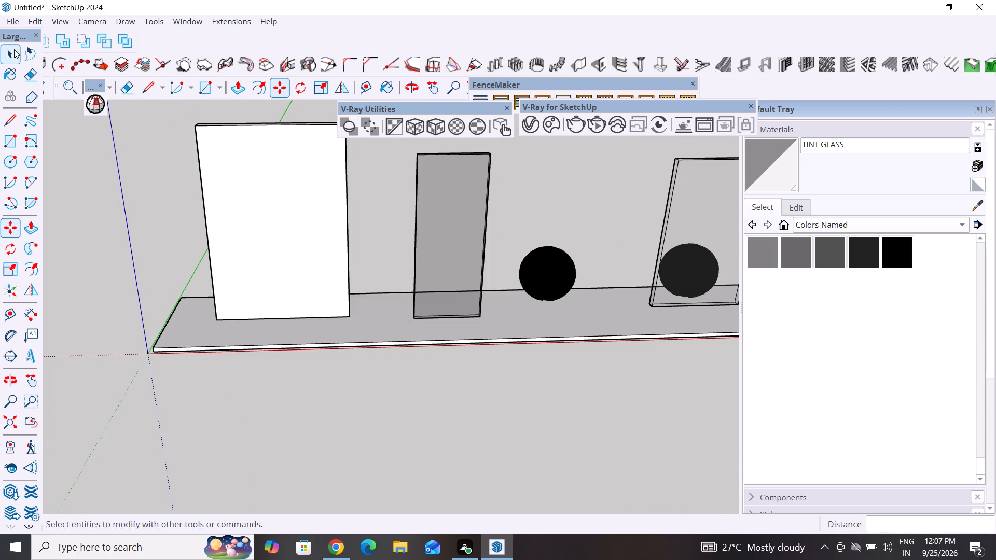
click(14, 49)
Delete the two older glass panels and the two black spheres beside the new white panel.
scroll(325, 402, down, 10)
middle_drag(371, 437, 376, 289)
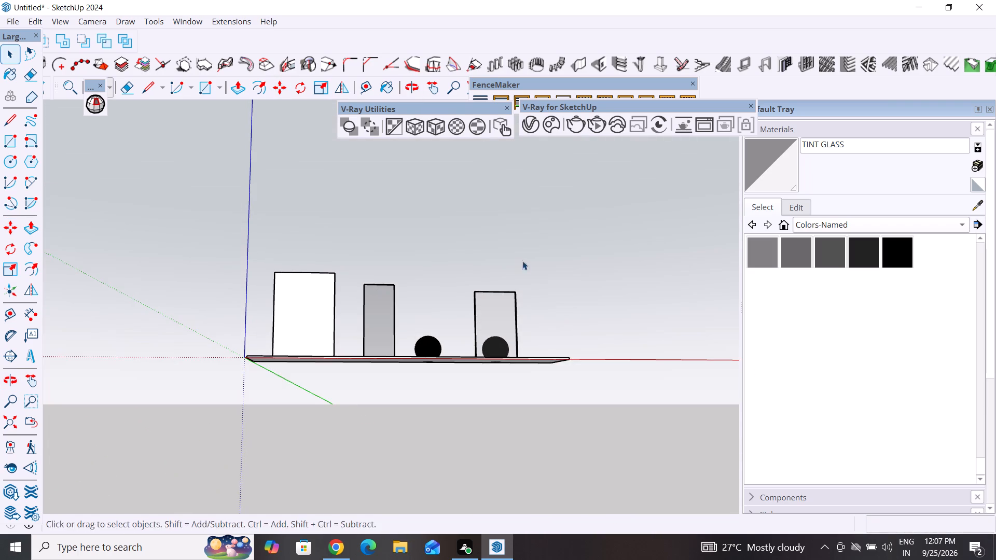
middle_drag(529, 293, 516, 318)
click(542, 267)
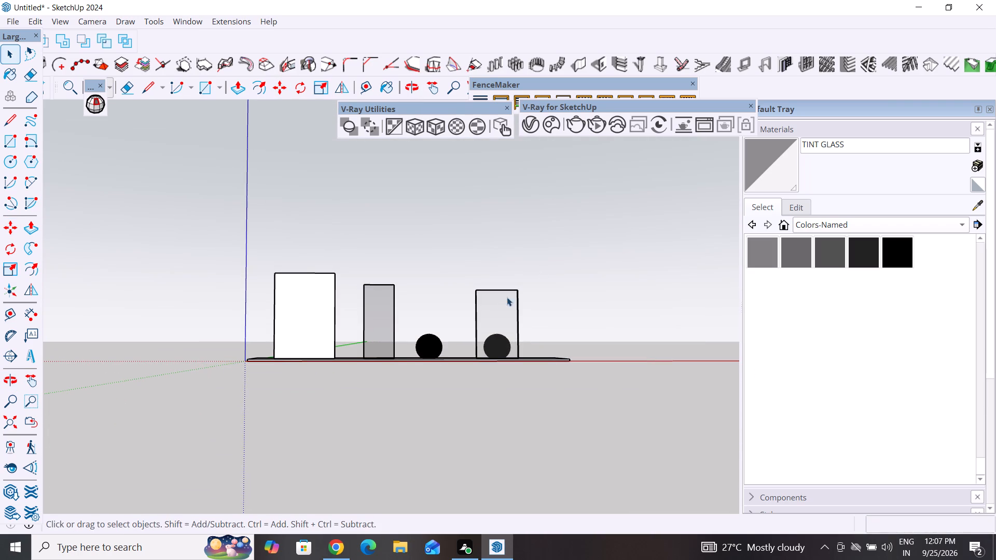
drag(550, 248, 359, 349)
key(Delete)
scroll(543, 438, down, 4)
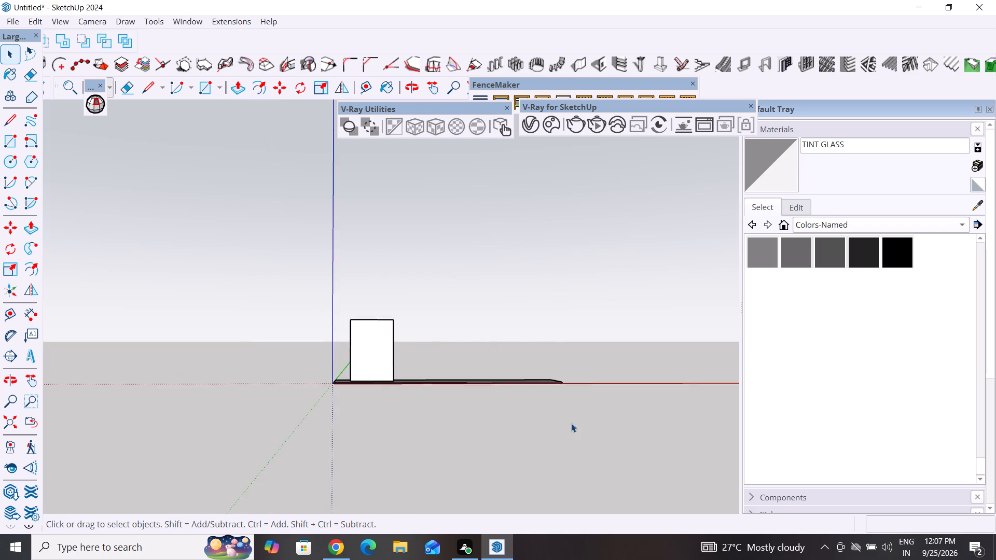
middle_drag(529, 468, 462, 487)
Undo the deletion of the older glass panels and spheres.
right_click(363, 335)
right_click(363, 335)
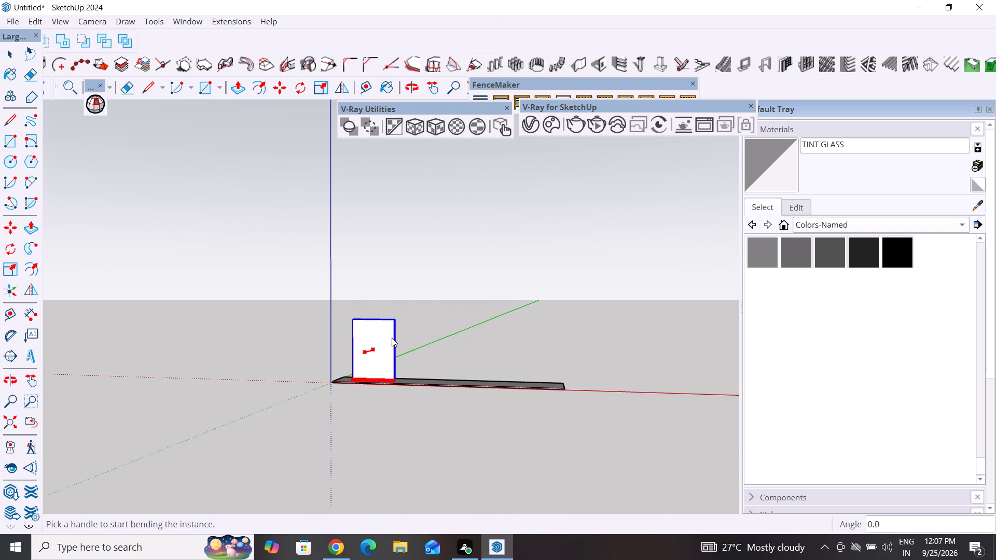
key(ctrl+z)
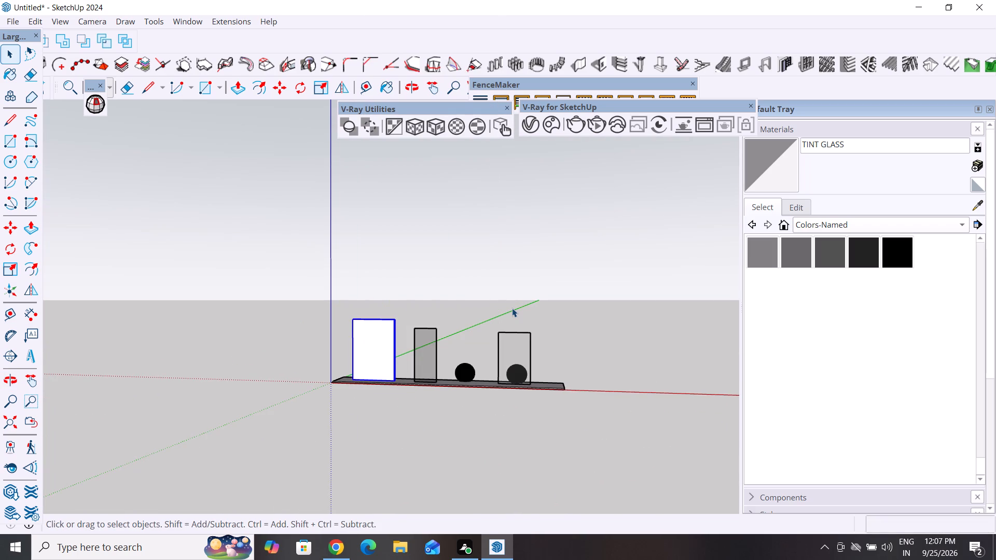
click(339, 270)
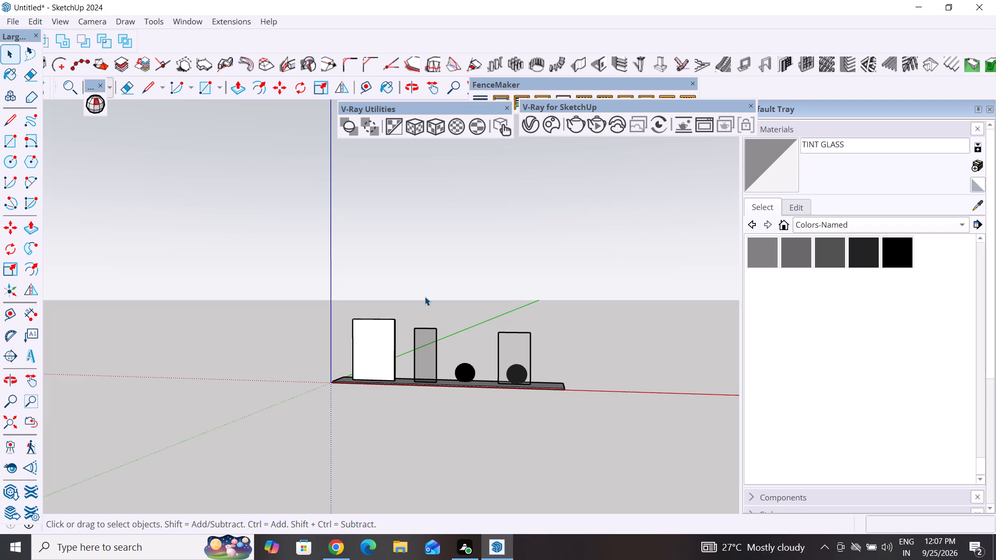
Delete the two older glass panels and their two visible black spheres, keeping the white panel and base slab.
middle_drag(560, 316, 618, 370)
scroll(534, 399, up, 4)
middle_drag(560, 334, 548, 277)
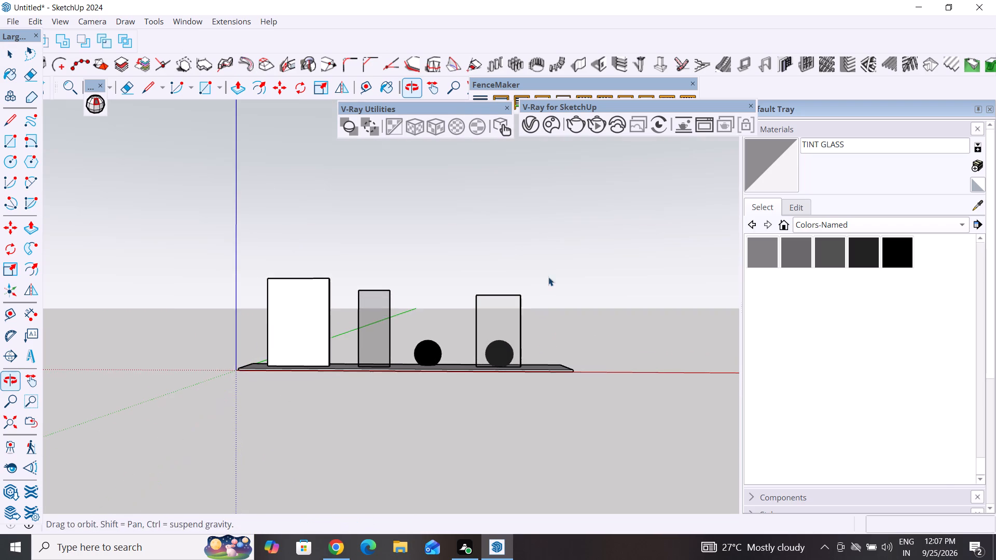
drag(594, 219, 363, 348)
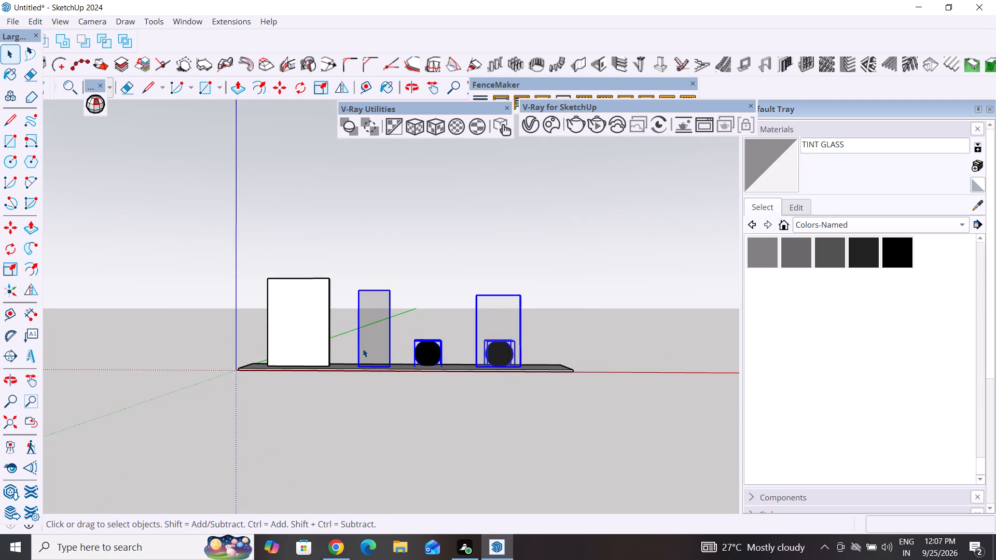
key(Delete)
Inside the white panel's group, select all its geometry and make it a nested group.
middle_drag(336, 425, 343, 541)
middle_drag(468, 409, 126, 419)
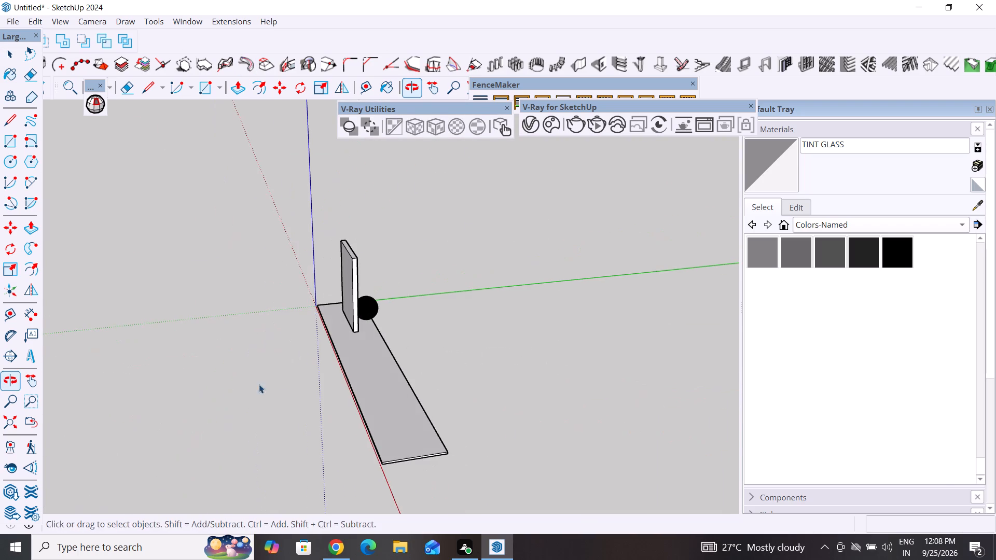
middle_drag(255, 392, 592, 383)
triple_click(372, 268)
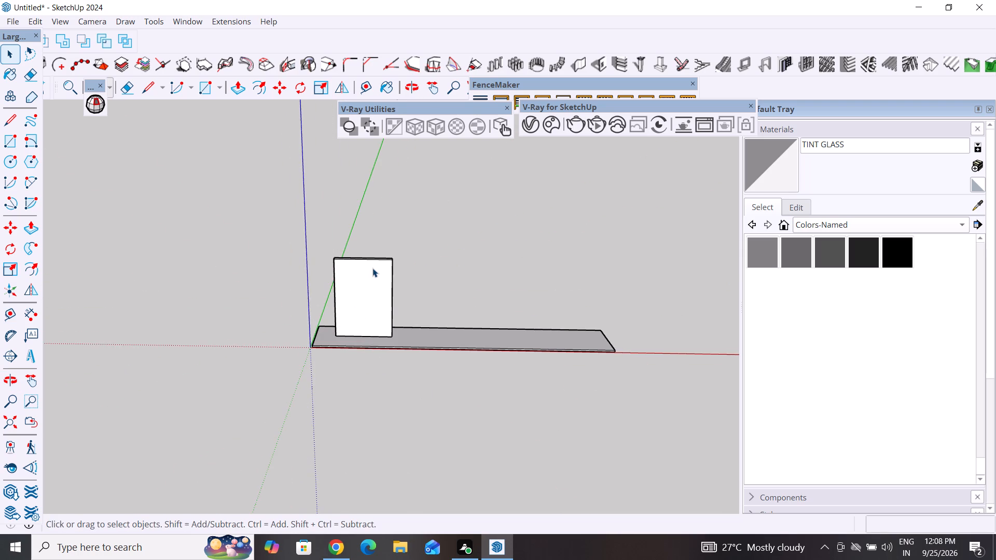
right_click(372, 268)
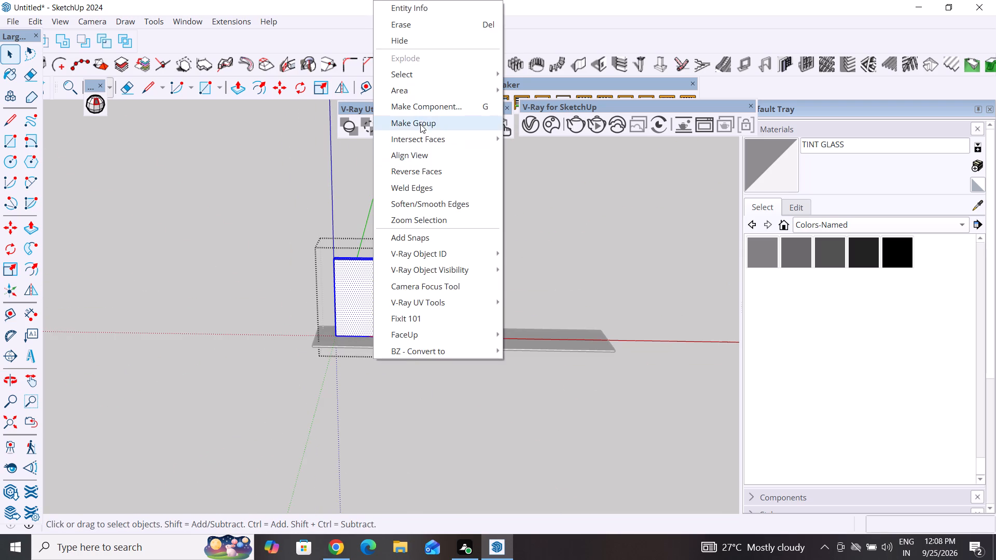
click(421, 122)
click(523, 247)
Select the white panel's group and add a new generic V-Ray material to the scene.
click(366, 287)
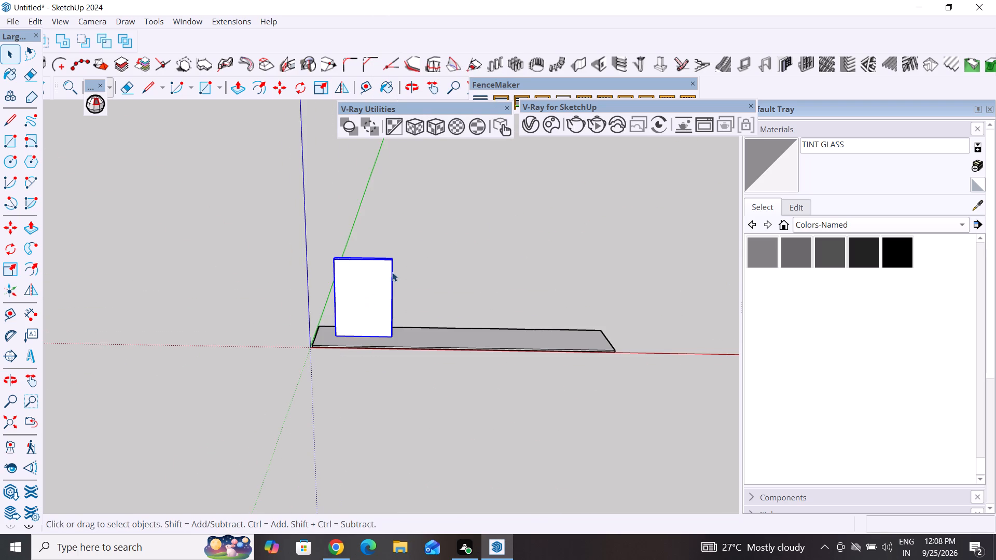
click(529, 126)
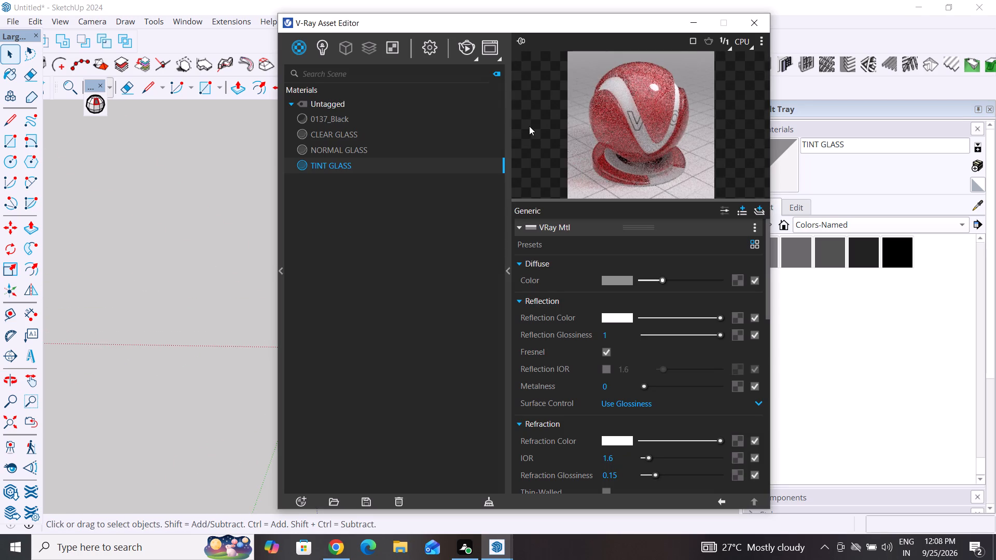
click(305, 43)
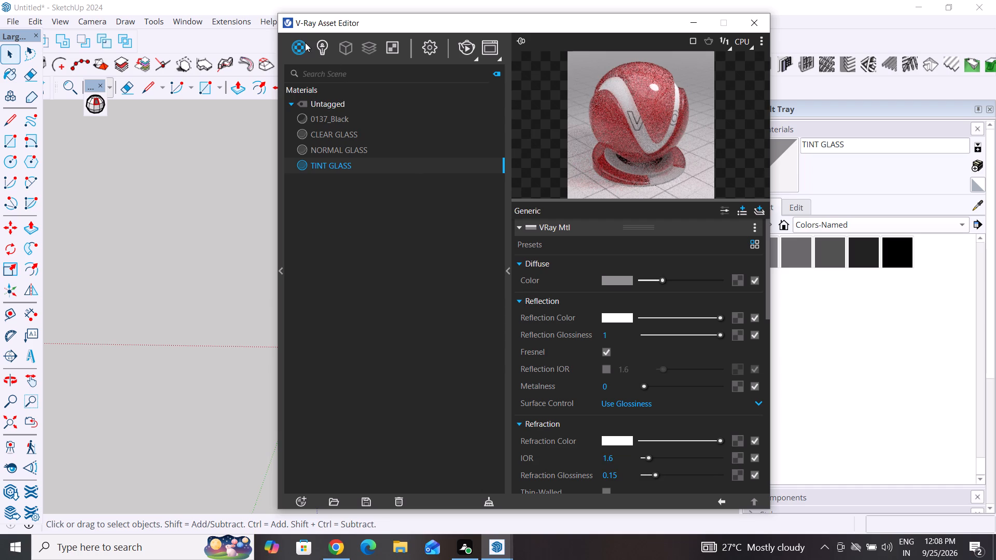
click(297, 47)
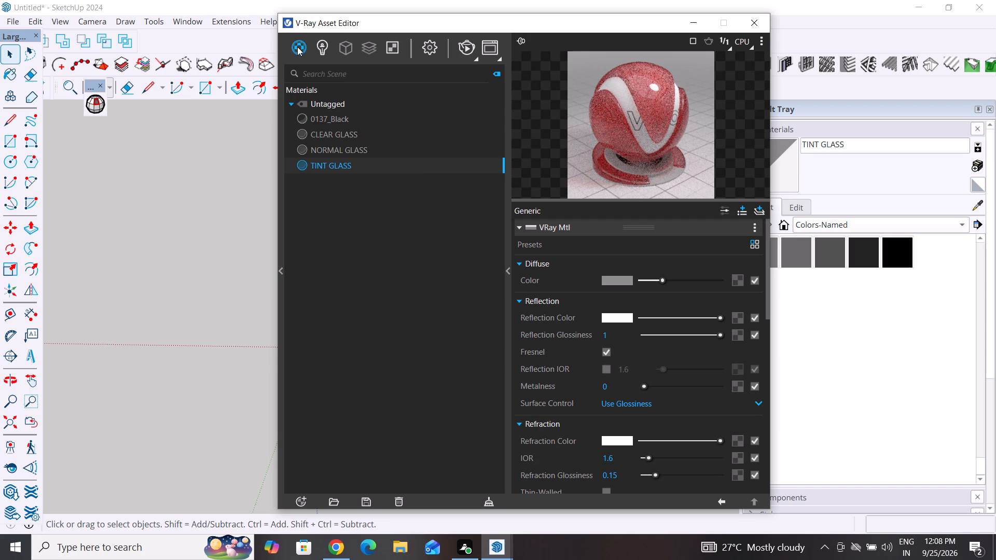
right_click(297, 47)
click(330, 72)
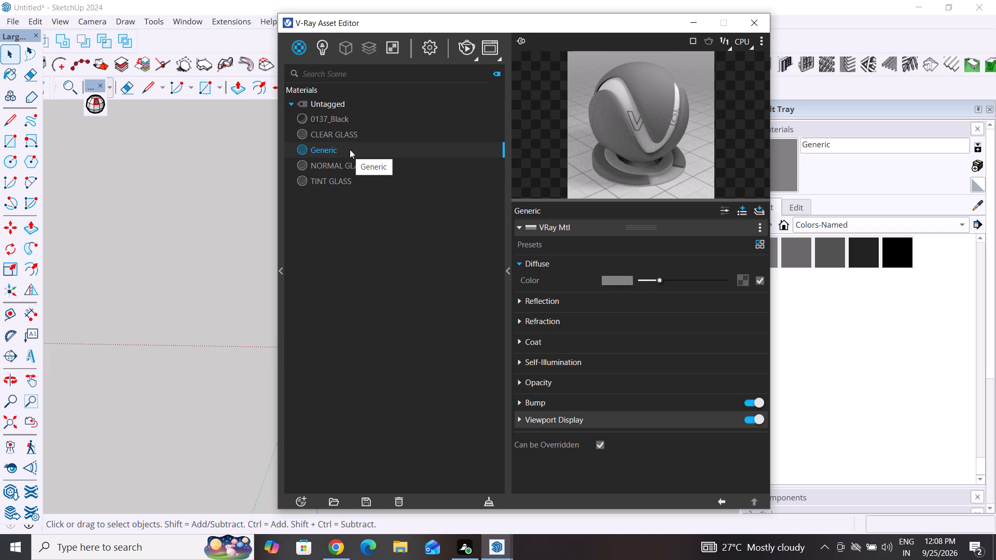
Rename the new generic material as GLASS.
right_click(350, 149)
click(399, 225)
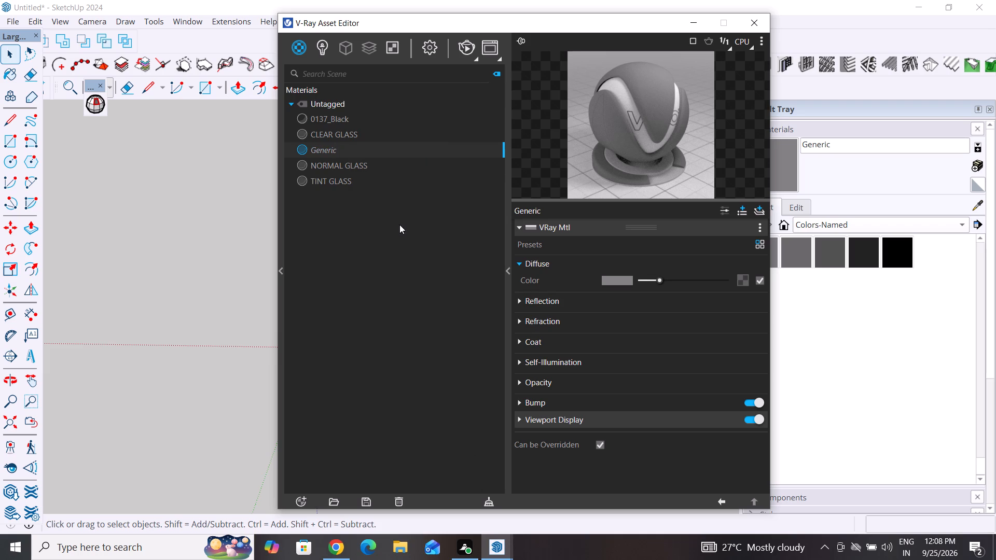
key(BackSpace)
key(BackSpace)
key(BackSpace)
key(BackSpace)
key(BackSpace)
key(BackSpace)
key(BackSpace)
key(BackSpace)
text(NO)
key(BackSpace)
key(BackSpace)
key(BackSpace)
text(GLA)
text(SS)
click(949, 455)
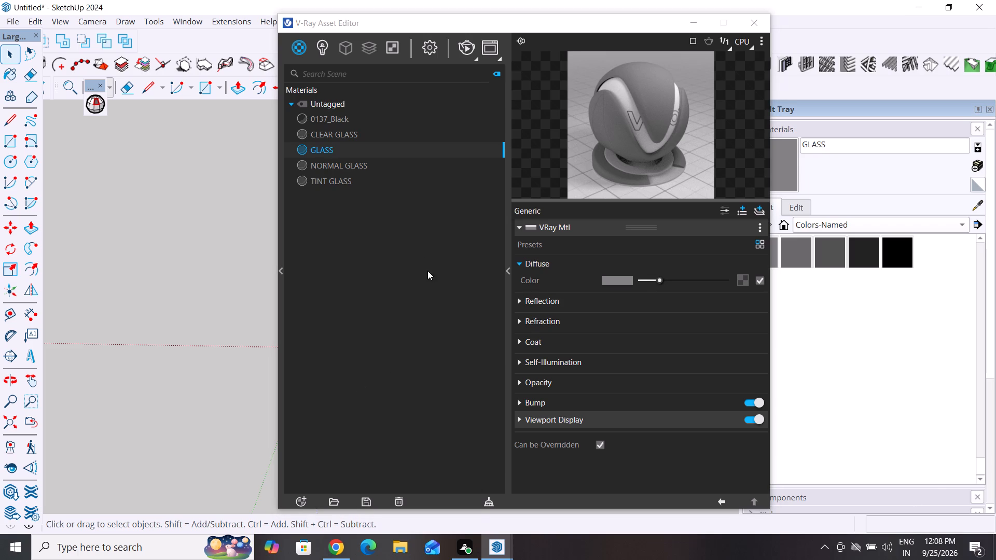
Delete the NORMAL GLASS and TINT GLASS materials from the scene.
click(408, 169)
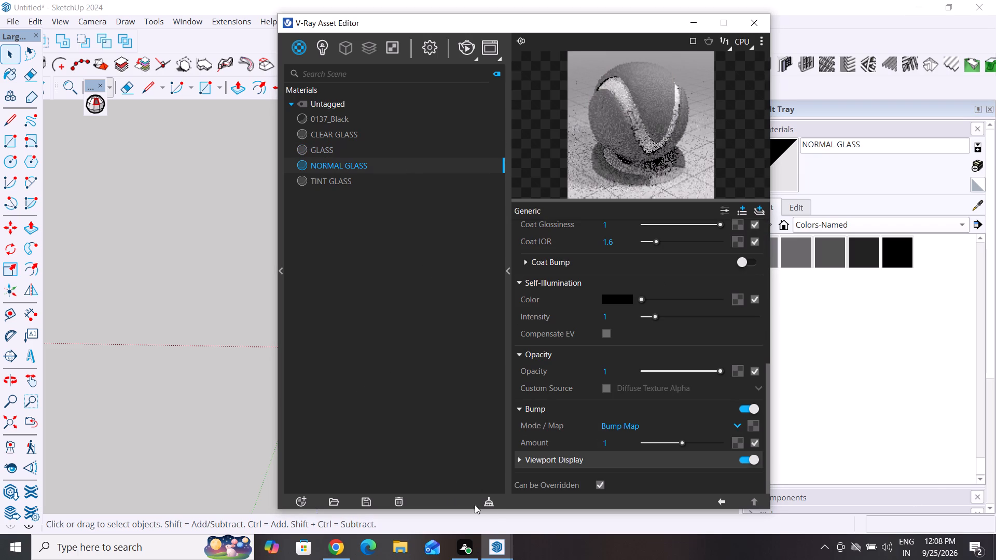
click(395, 502)
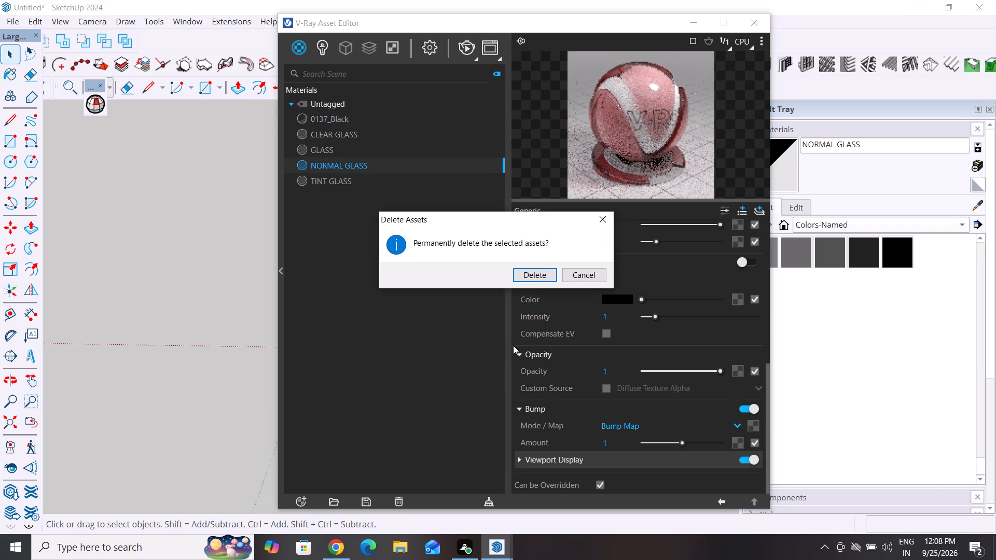
click(538, 272)
click(373, 170)
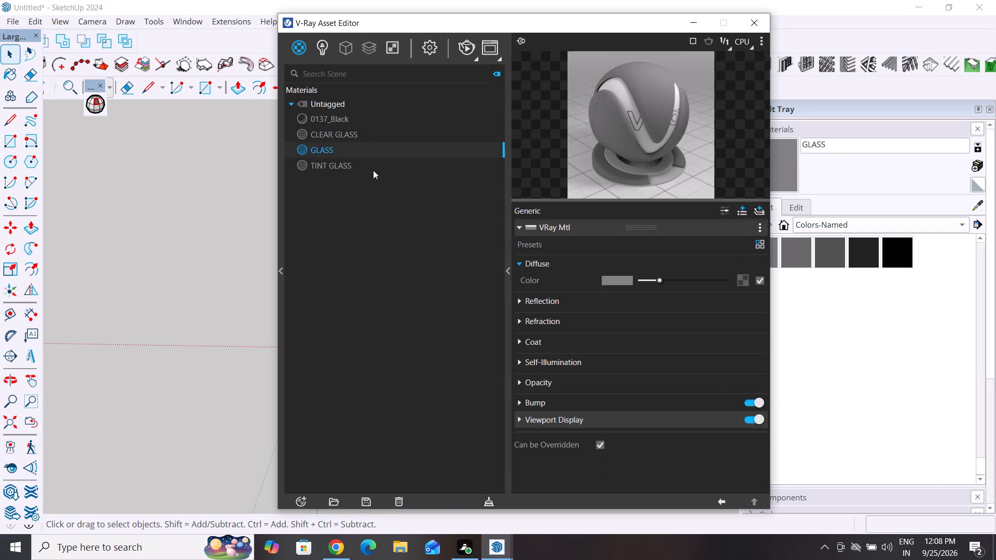
click(403, 502)
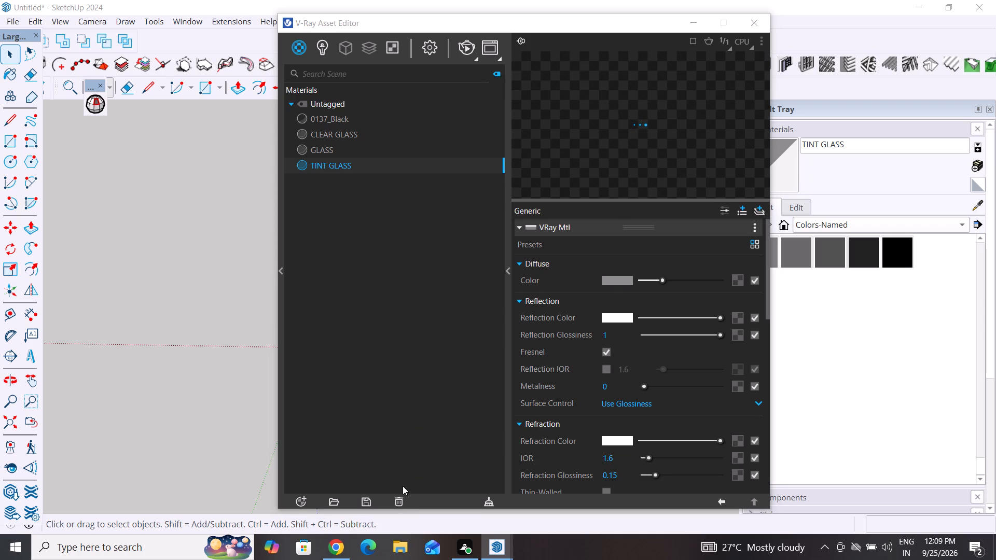
click(525, 276)
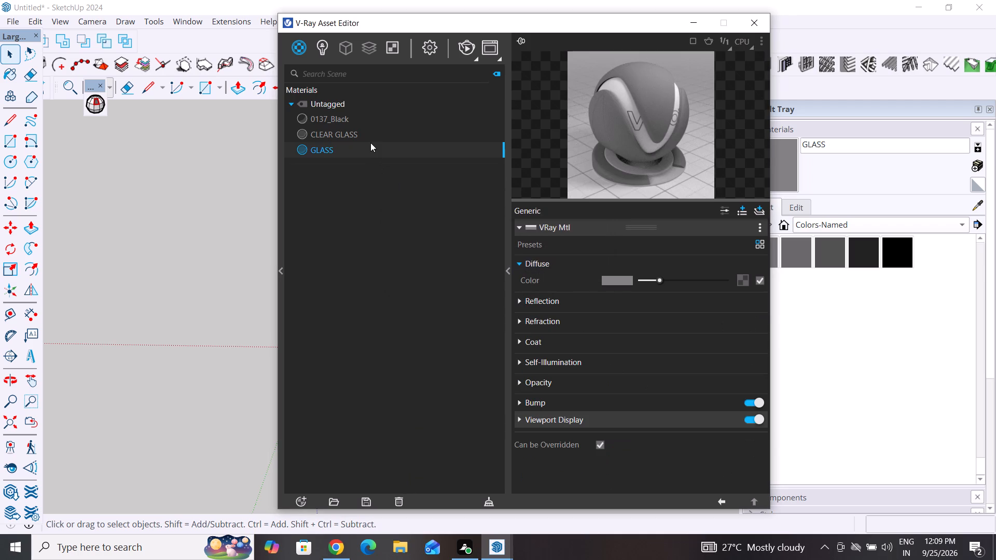
Delete the CLEAR GLASS and 0137_Black materials, keeping only GLASS in the scene's material list.
click(370, 143)
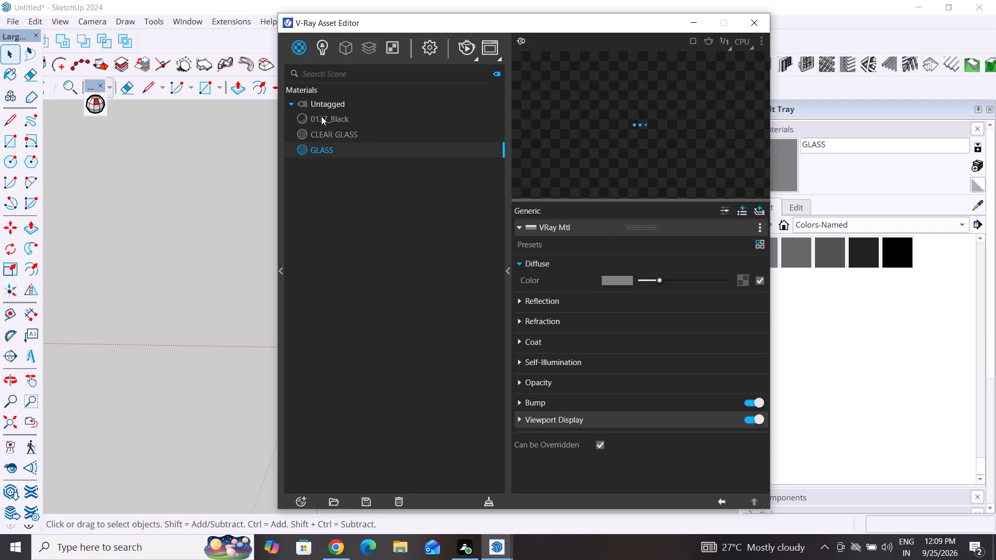
click(389, 135)
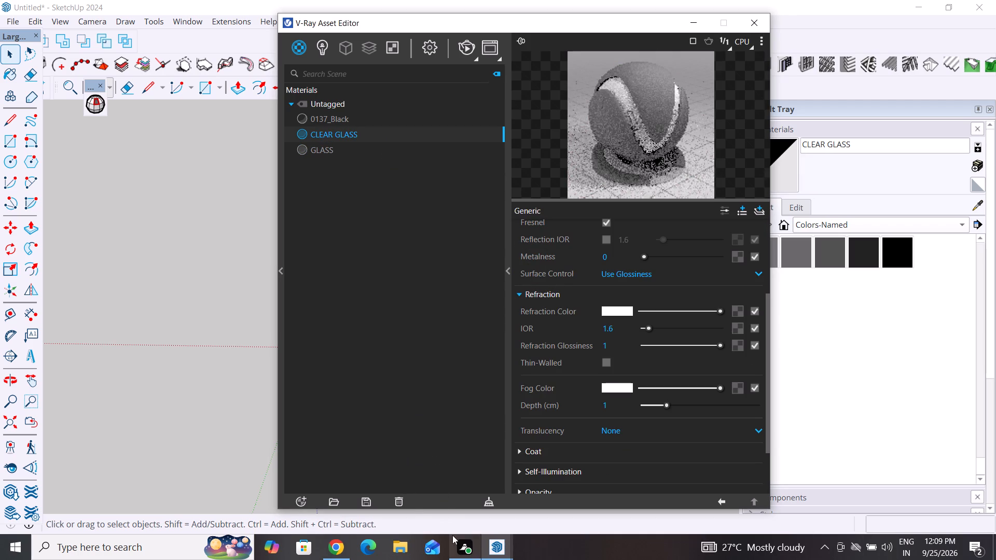
click(403, 504)
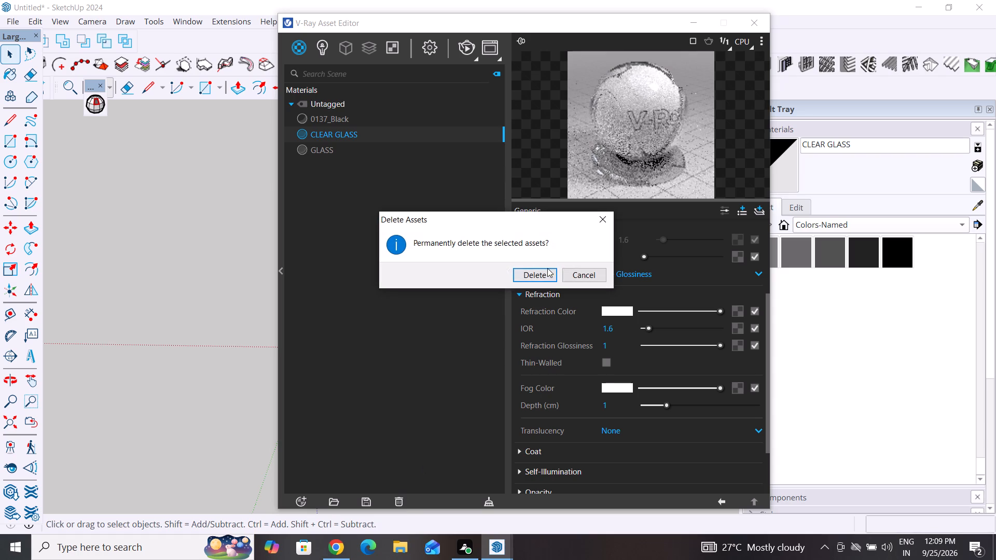
click(545, 272)
click(436, 108)
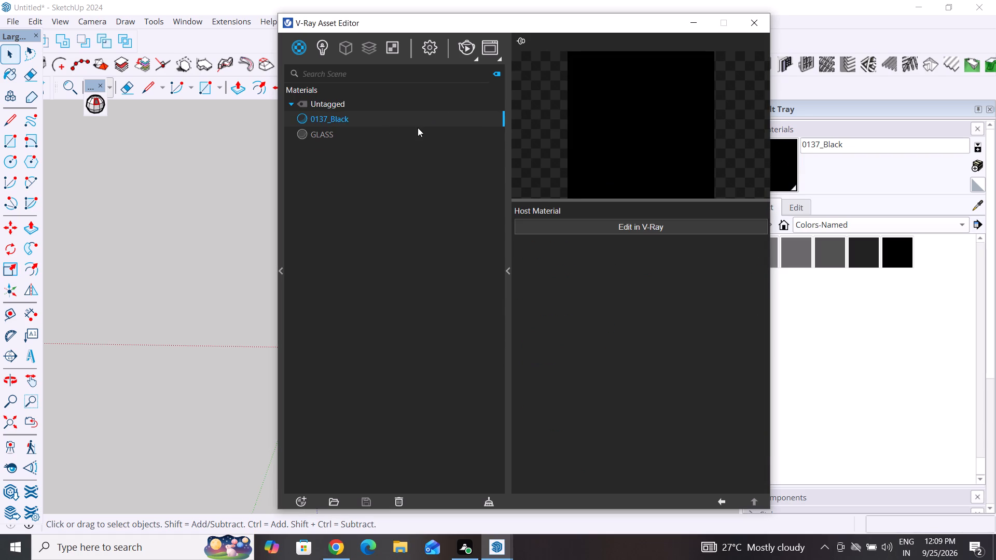
click(417, 128)
click(385, 117)
click(400, 502)
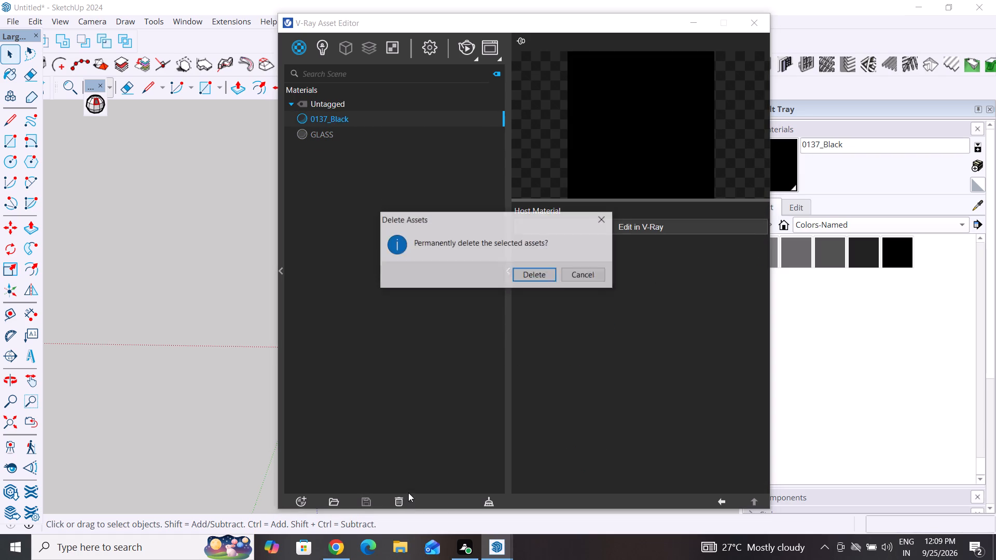
click(534, 276)
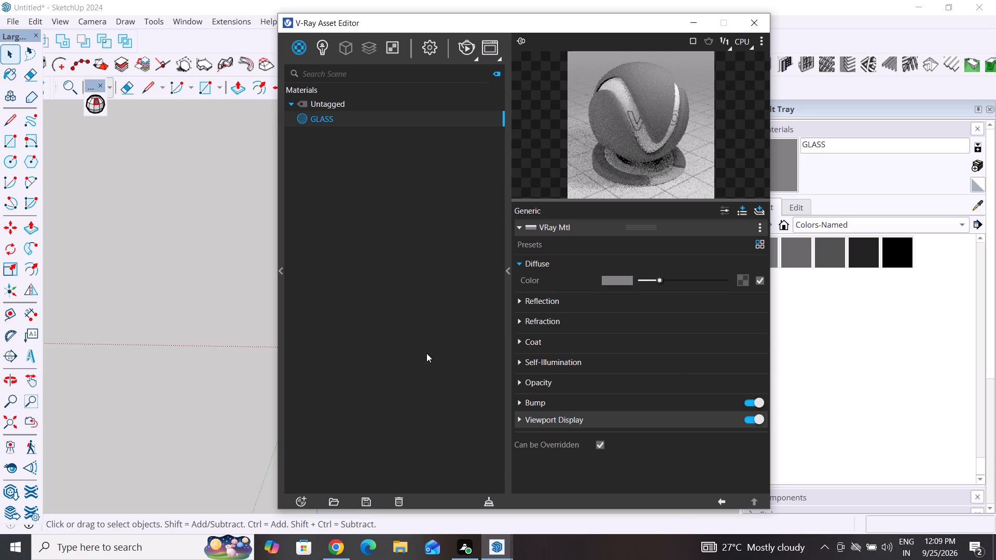
Apply the GLASS material to the selected white panel standing on the base slab.
drag(493, 22, 751, 52)
right_click(655, 146)
click(467, 259)
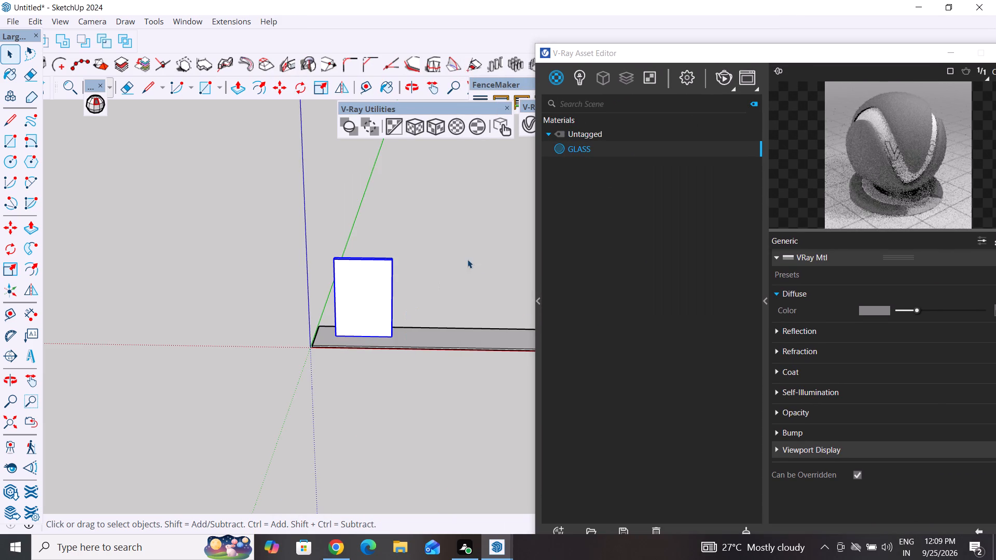
click(378, 286)
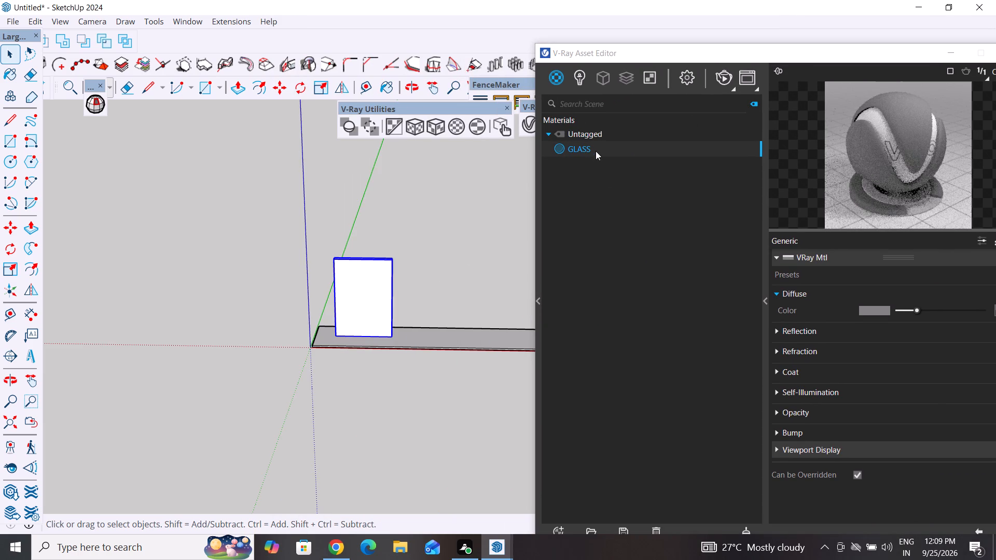
right_click(596, 151)
click(634, 181)
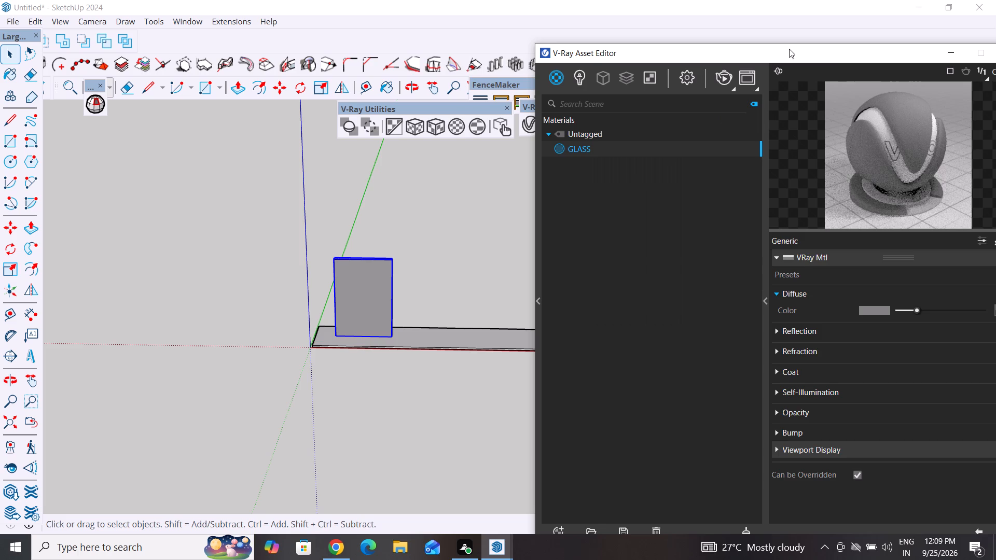
Make GLASS transparent with a black diffuse color and full white reflection and refraction colors.
drag(789, 49, 612, 34)
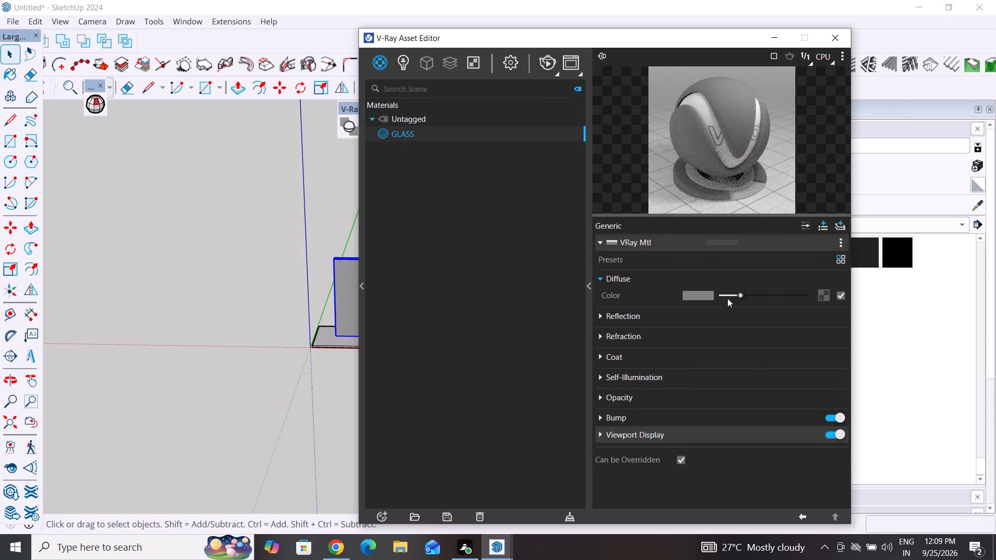
drag(738, 295, 683, 291)
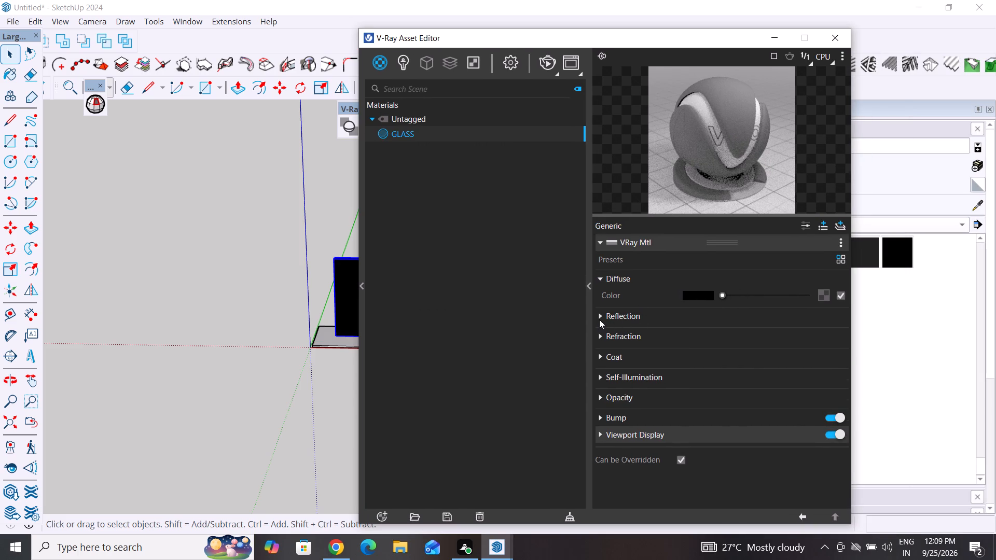
click(603, 319)
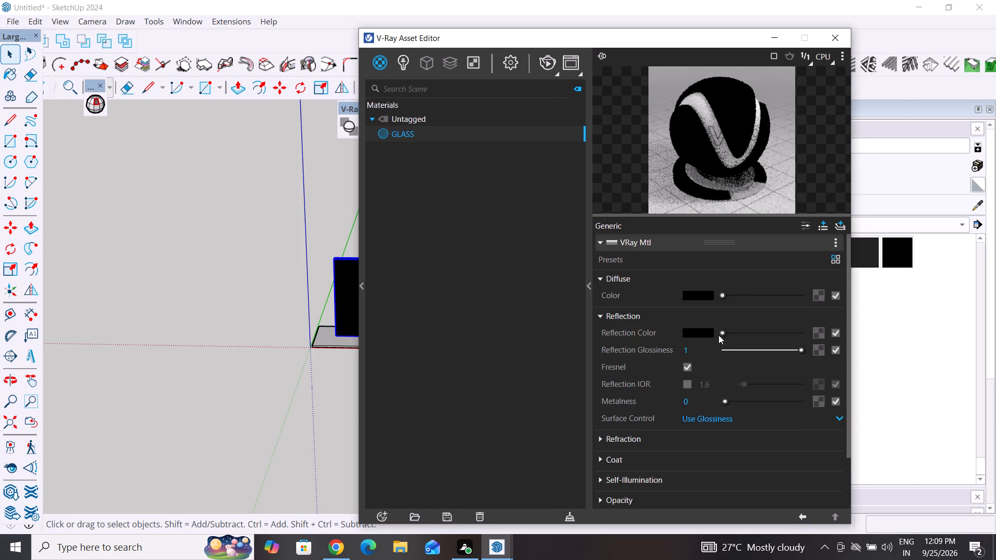
drag(722, 334, 828, 330)
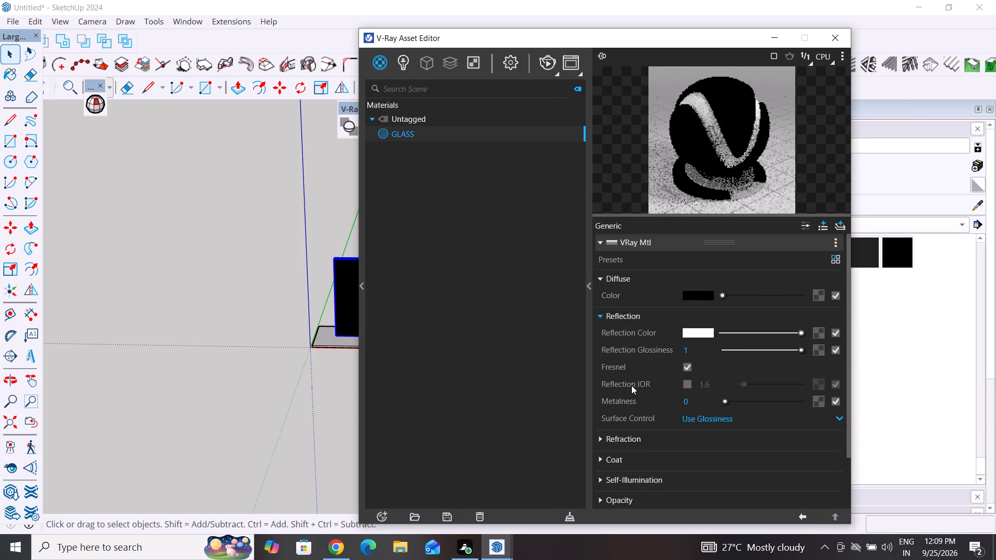
scroll(631, 385, down, 1)
click(603, 378)
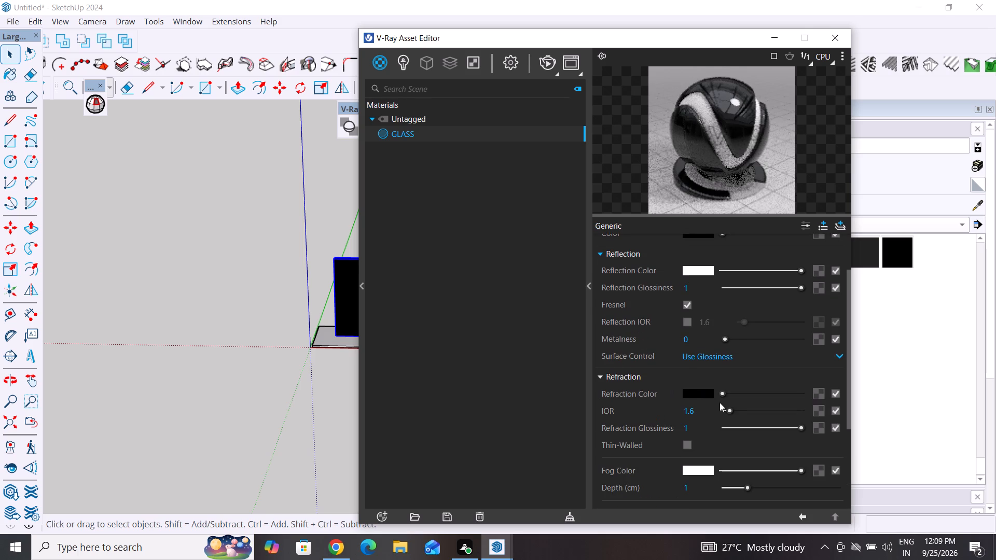
drag(723, 392, 838, 391)
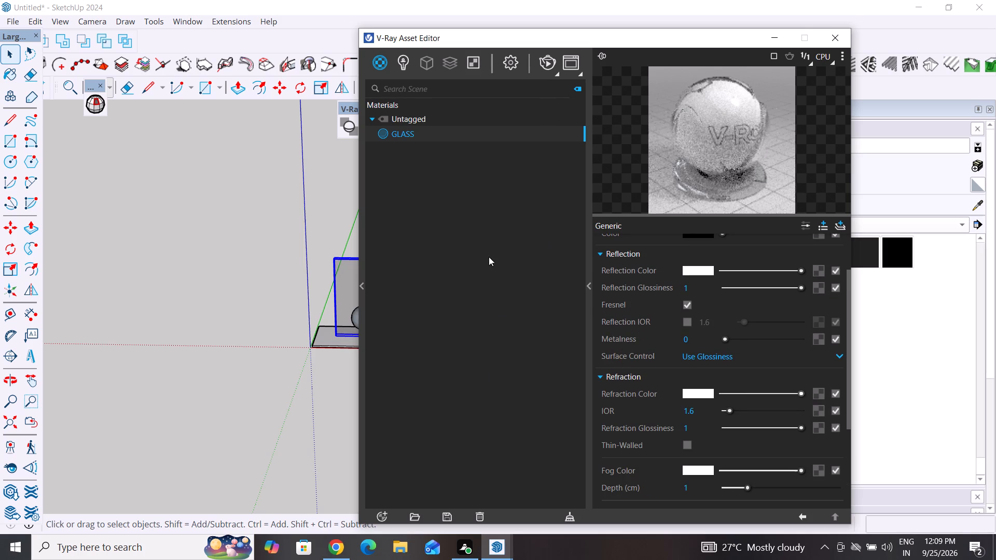
Reapply the edited GLASS material to the selected panel.
right_click(511, 127)
click(545, 155)
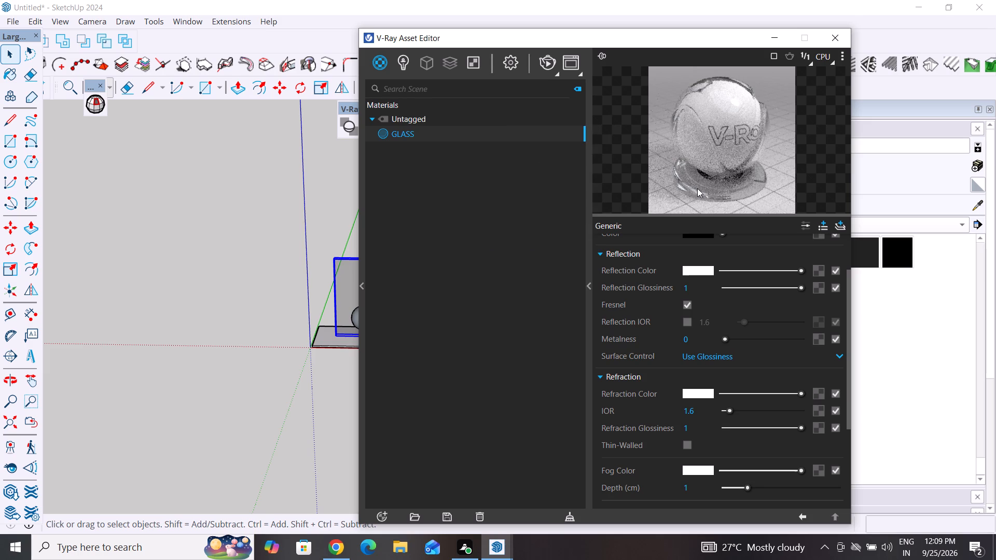
scroll(744, 417, down, 2)
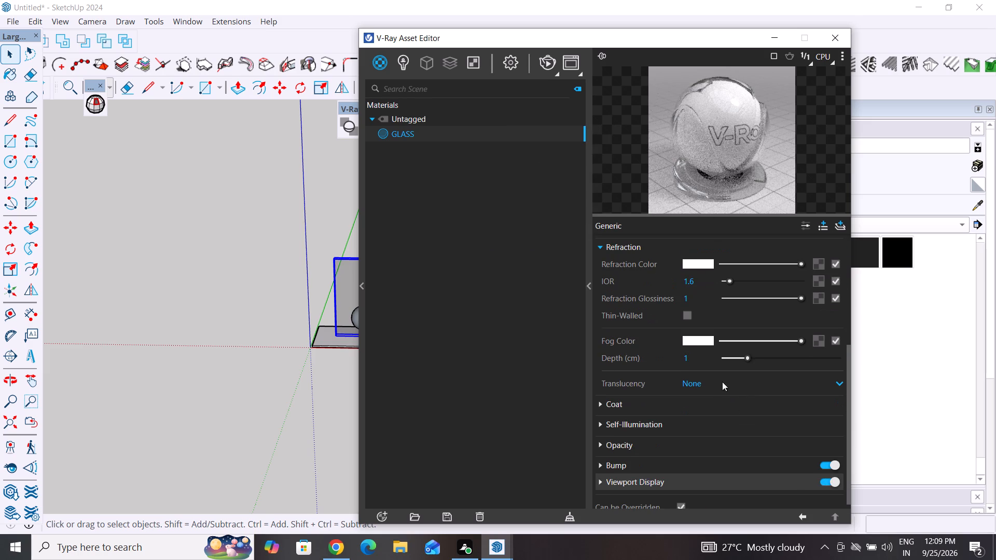
Set the GLASS material's fog color to RGB 151, 22, 22.
click(706, 337)
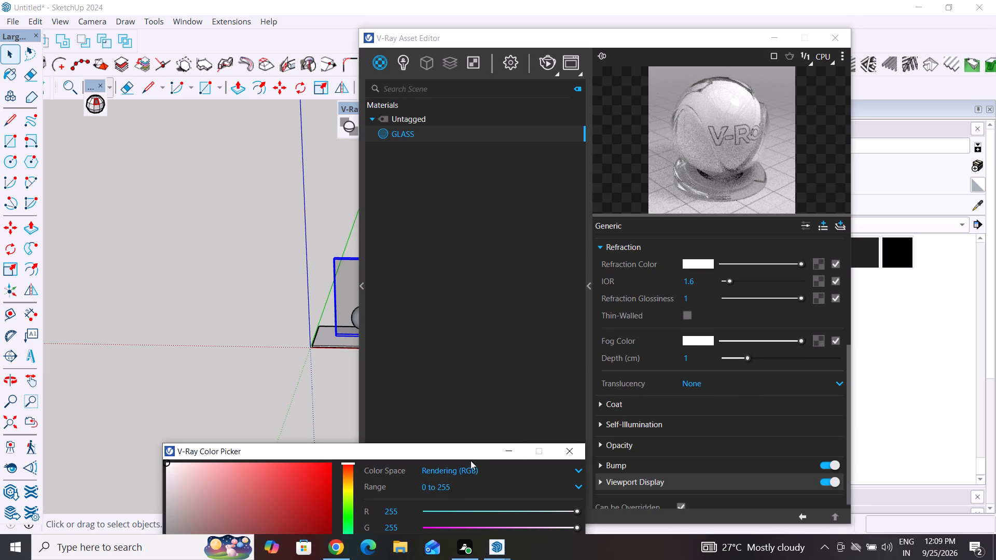
drag(472, 454, 524, 213)
click(458, 277)
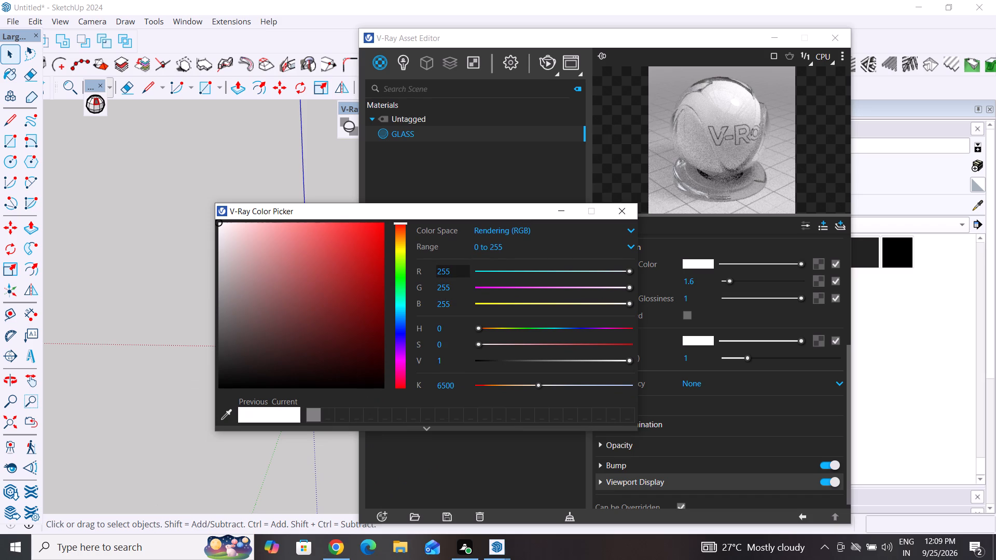
key(BackSpace)
key(BackSpace)
key(BackSpace)
key(BackSpace)
text(151)
click(451, 287)
key(BackSpace)
key(BackSpace)
key(BackSpace)
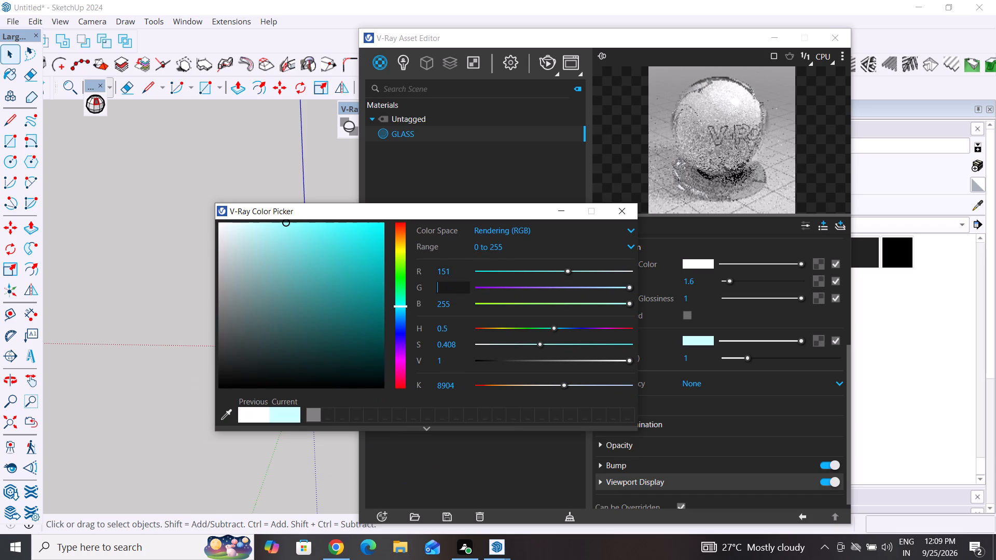
text(22)
click(455, 307)
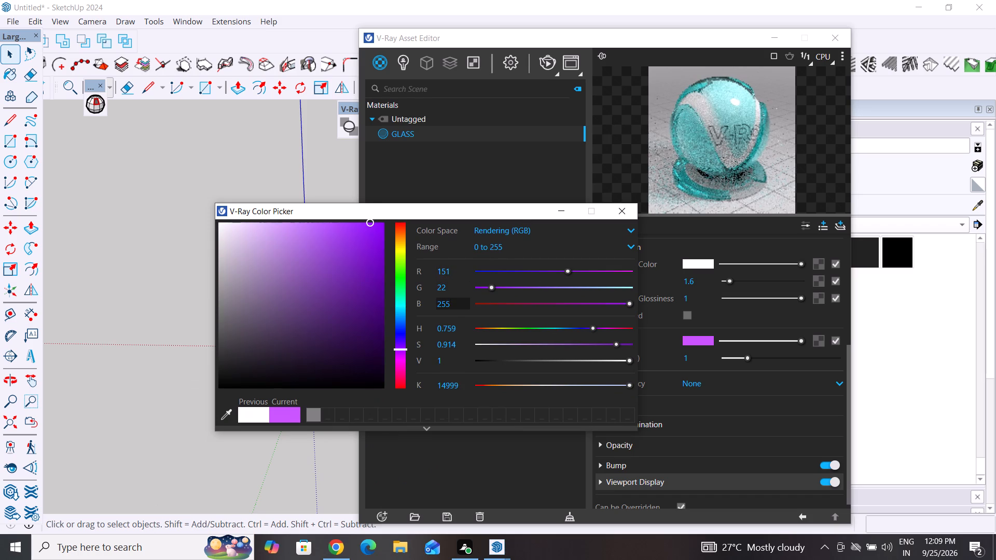
key(BackSpace)
key(BackSpace)
key(BackSpace)
text(22)
click(458, 468)
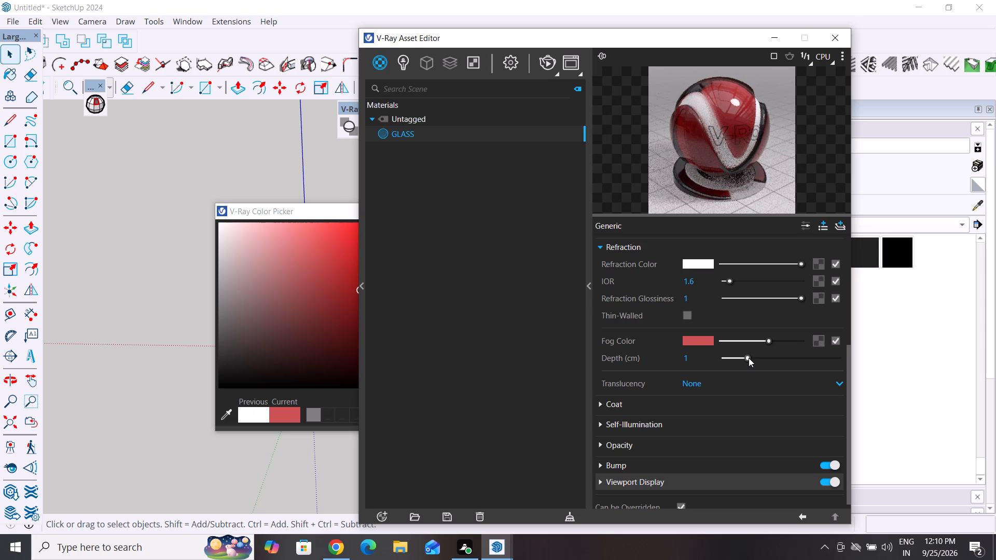
Raise the GLASS material's fog depth to about 3.5 cm.
drag(749, 358, 753, 359)
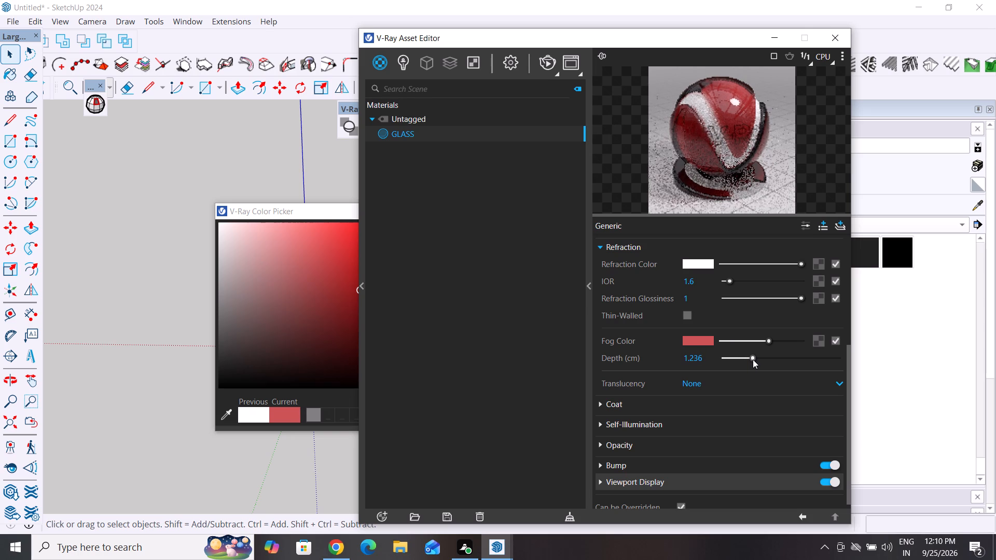
drag(753, 359, 764, 359)
drag(764, 359, 773, 358)
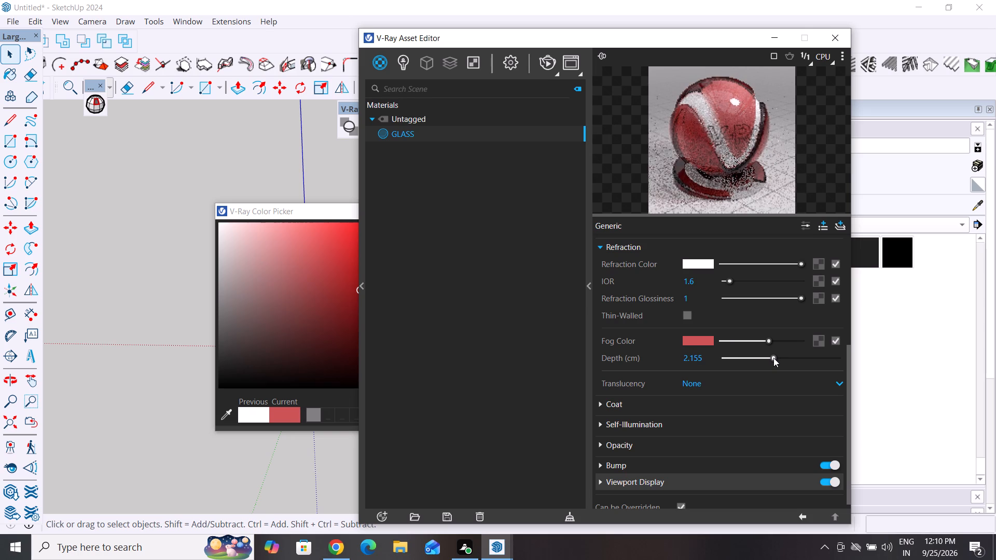
drag(773, 358, 781, 356)
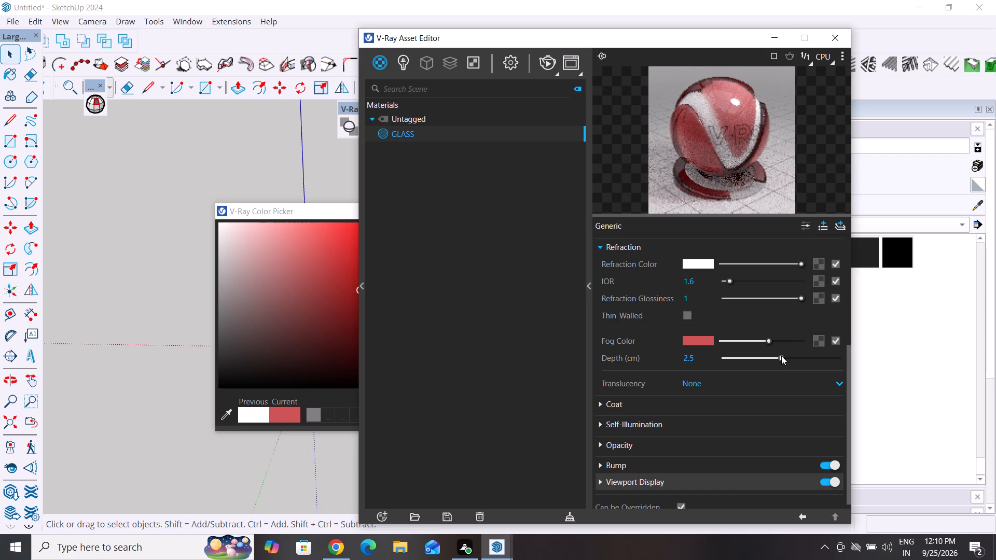
drag(781, 356, 788, 354)
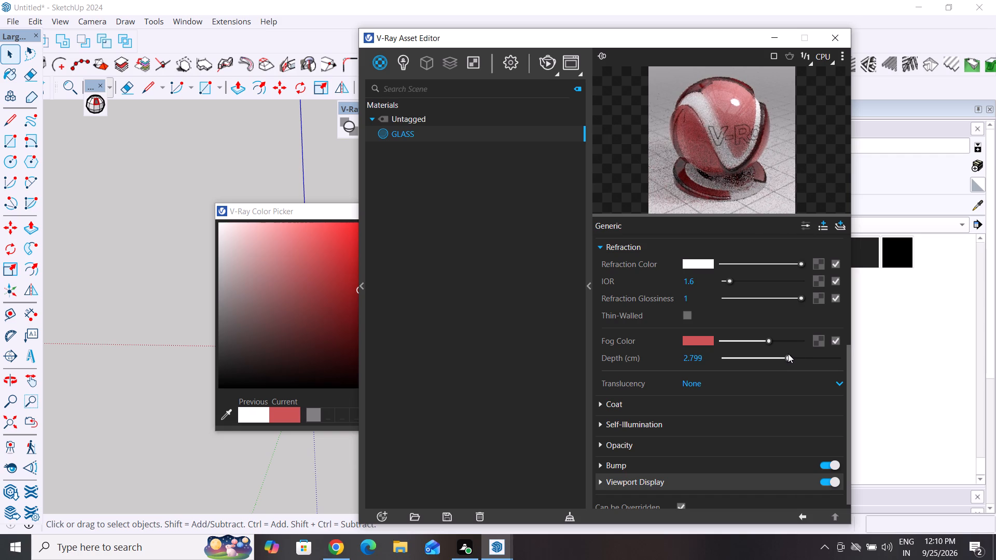
drag(788, 354, 804, 353)
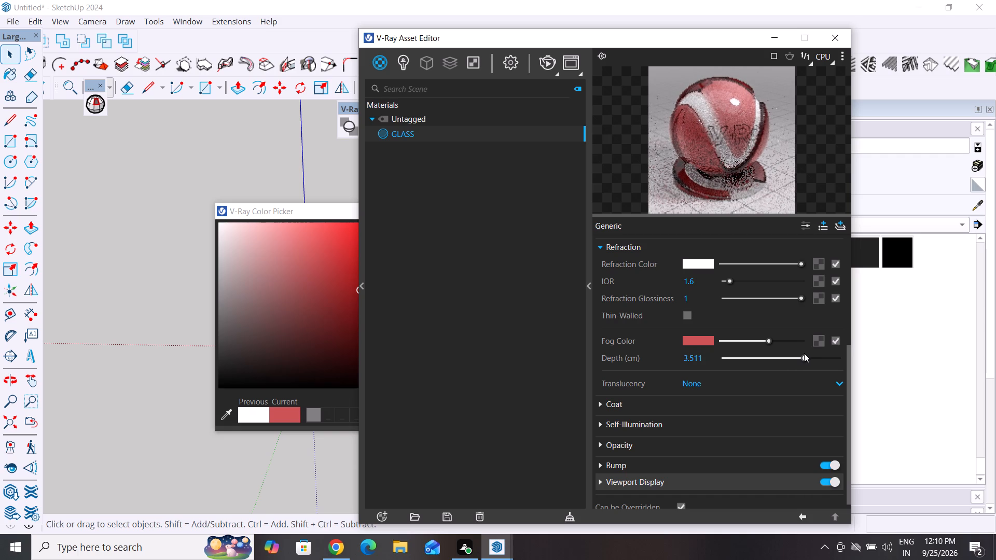
drag(804, 353, 804, 354)
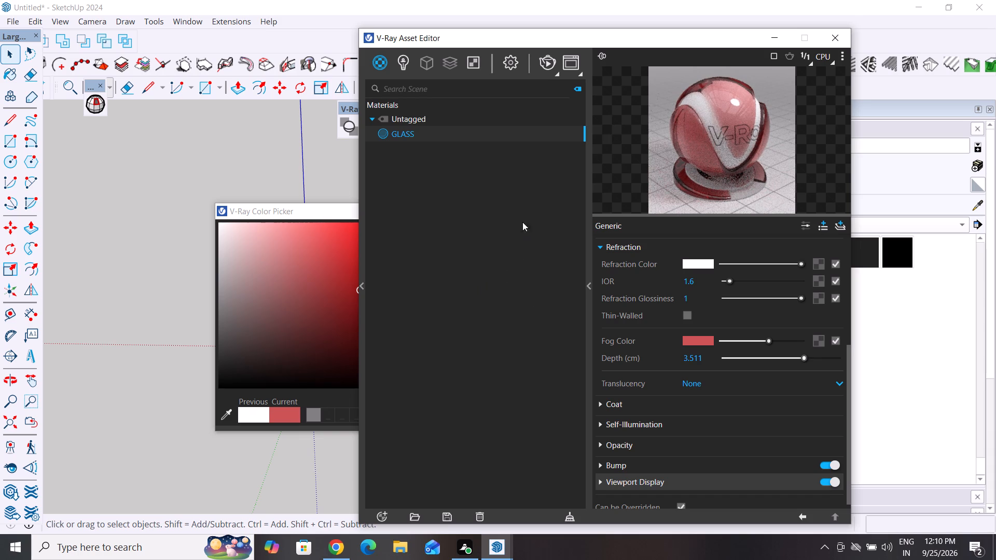
key(Return)
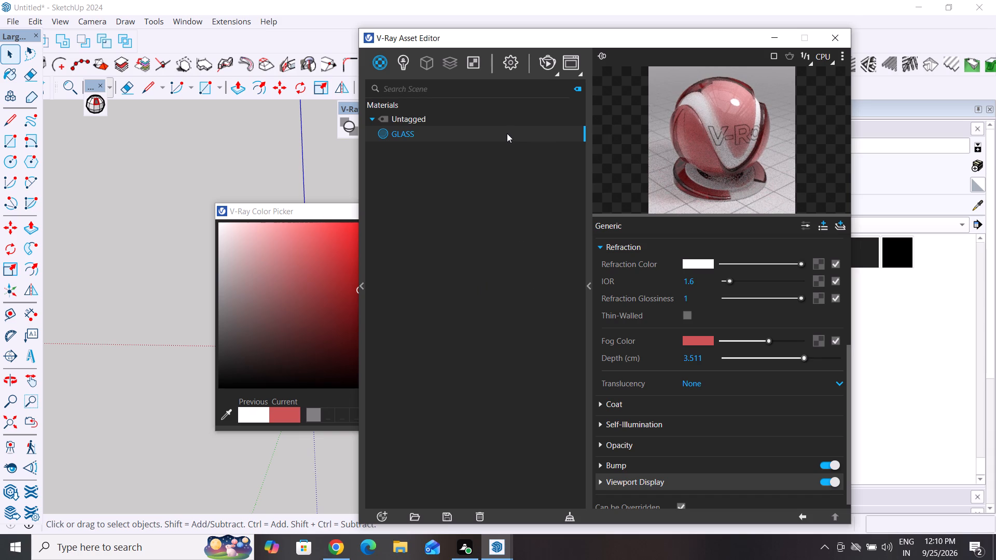
Apply the red-fogged GLASS material to the selected panel, deselect it and close the color picker.
right_click(507, 133)
click(535, 163)
click(317, 167)
drag(326, 213, 267, 226)
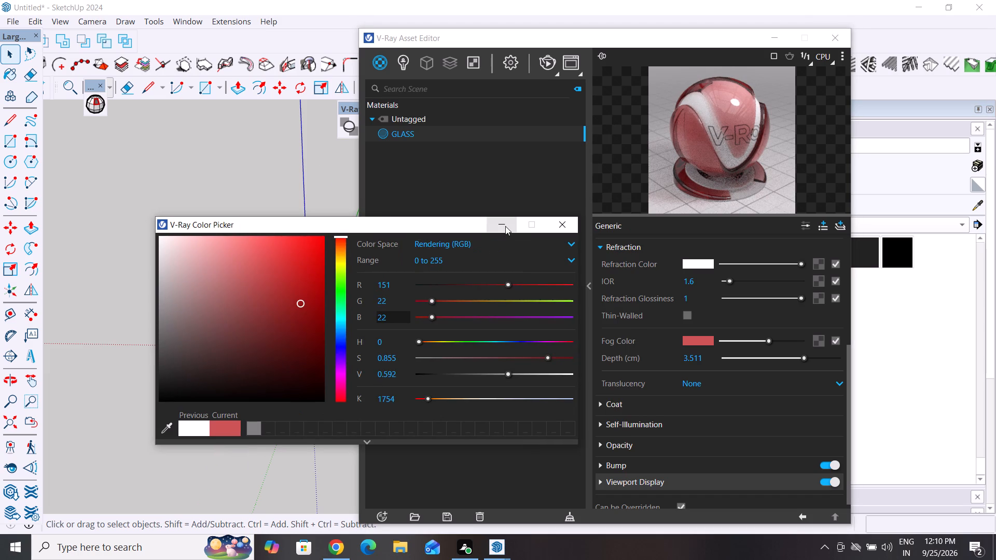
click(562, 221)
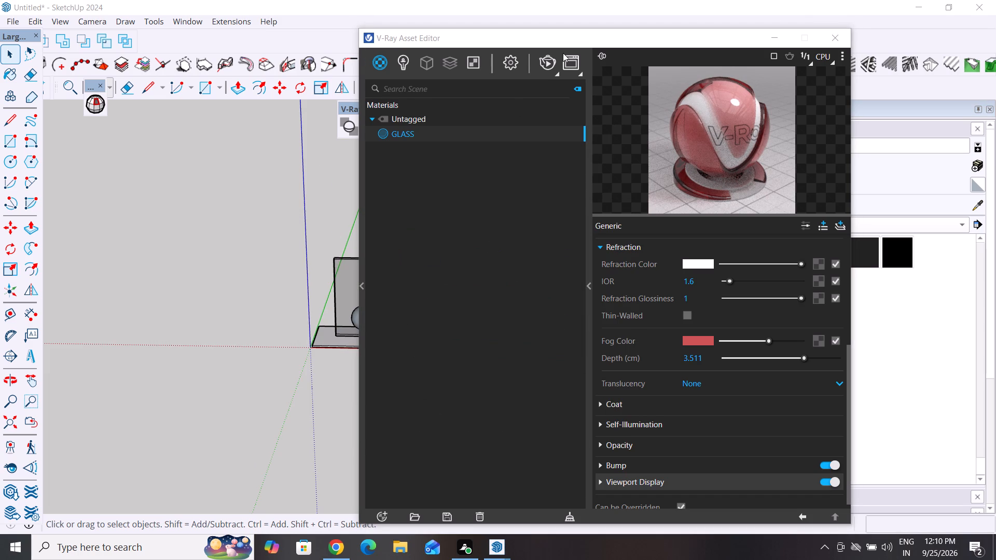
Render the scene interactively, examine how the glass panel and the sphere behind it look, and close the frame buffer.
click(550, 63)
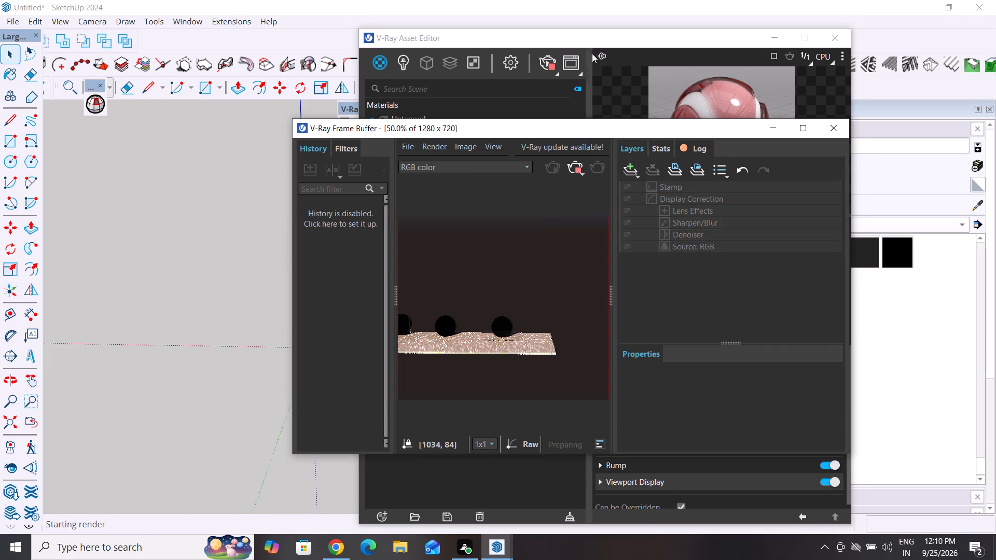
scroll(559, 332, down, 3)
scroll(494, 305, up, 3)
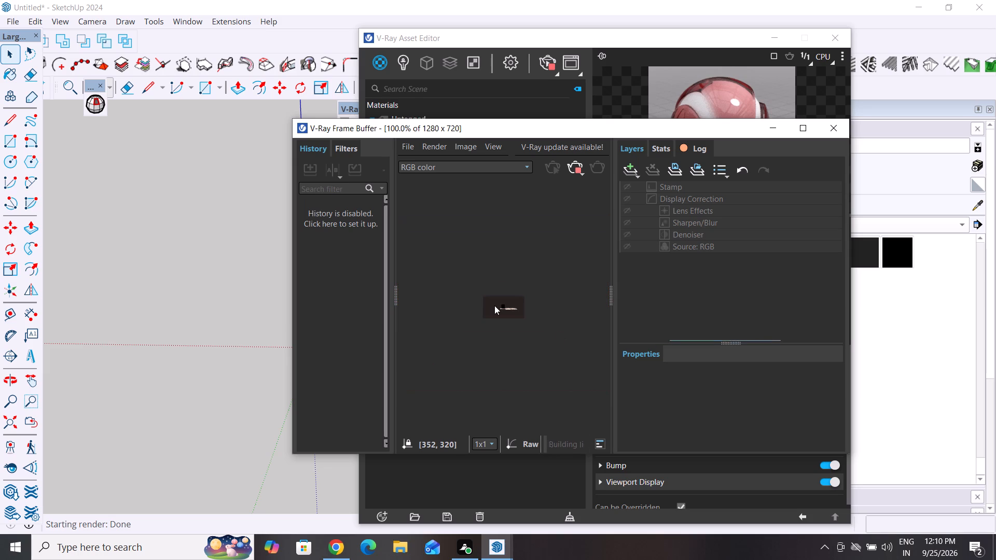
scroll(494, 305, up, 3)
scroll(494, 305, down, 1)
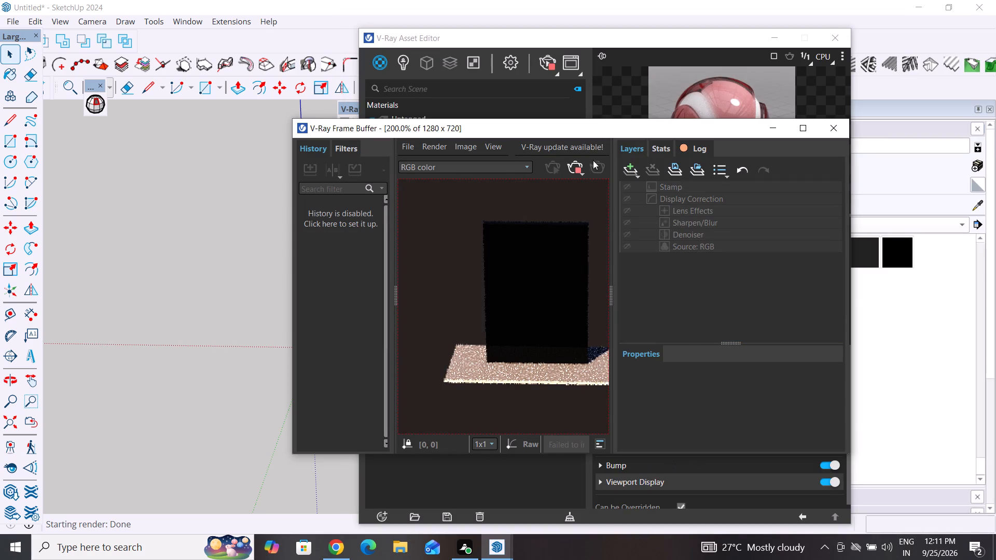
drag(575, 124, 595, 36)
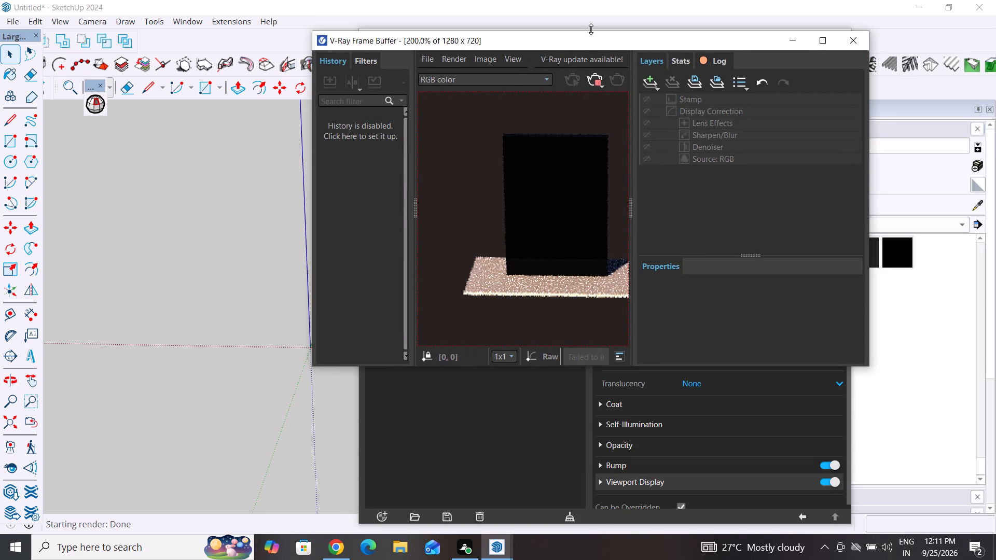
drag(605, 43, 522, 376)
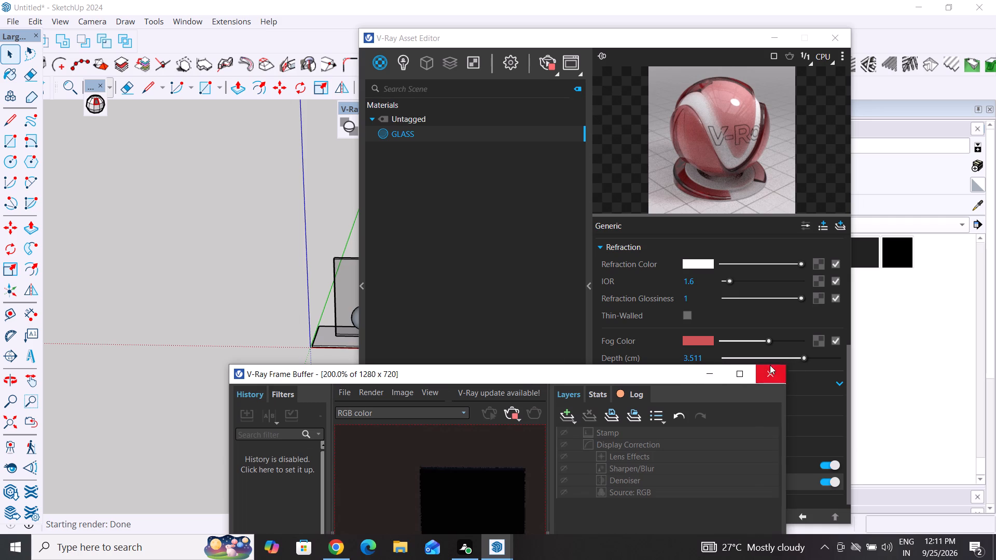
click(770, 370)
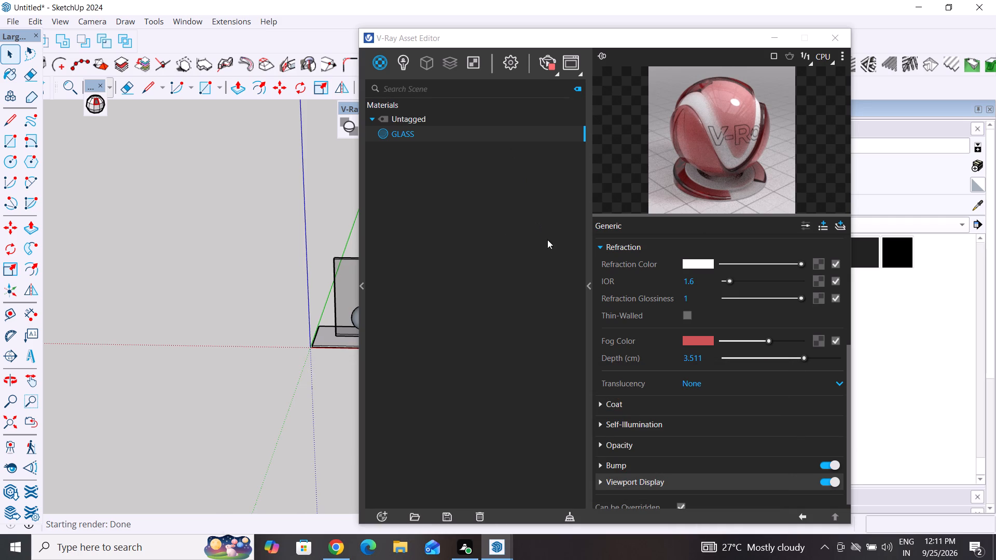
Reselect the upright panel group on the base slab and apply the GLASS material to it again.
scroll(637, 445, down, 5)
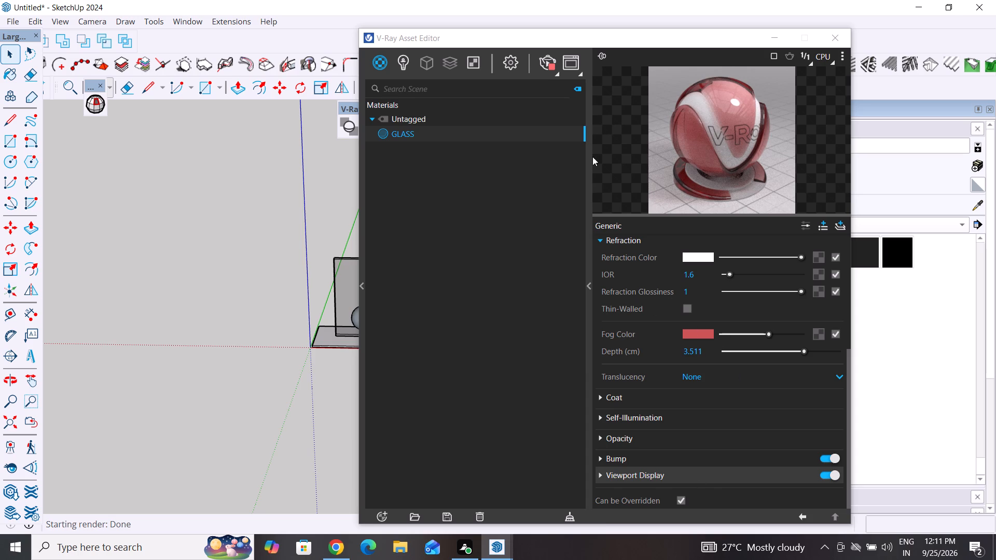
click(776, 37)
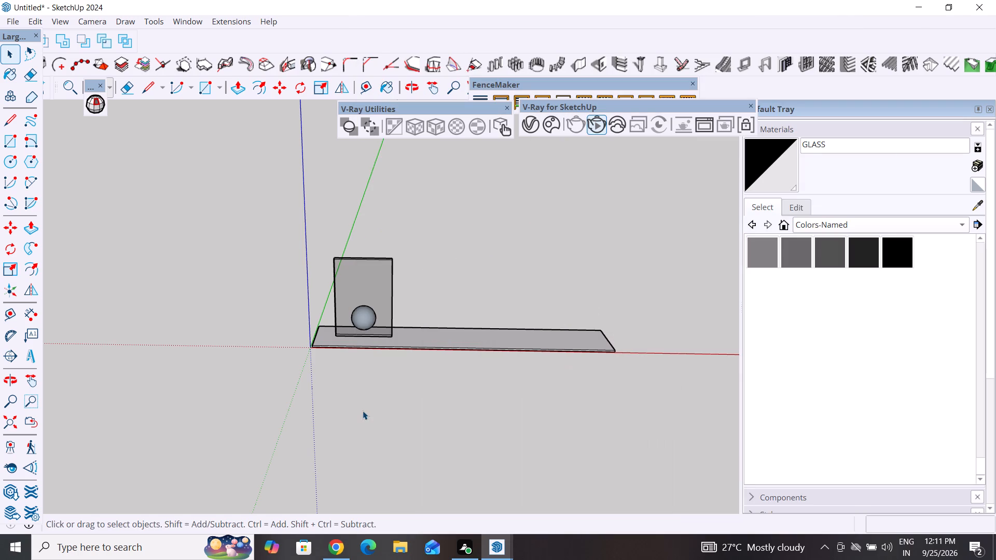
click(363, 411)
click(357, 285)
right_click(357, 285)
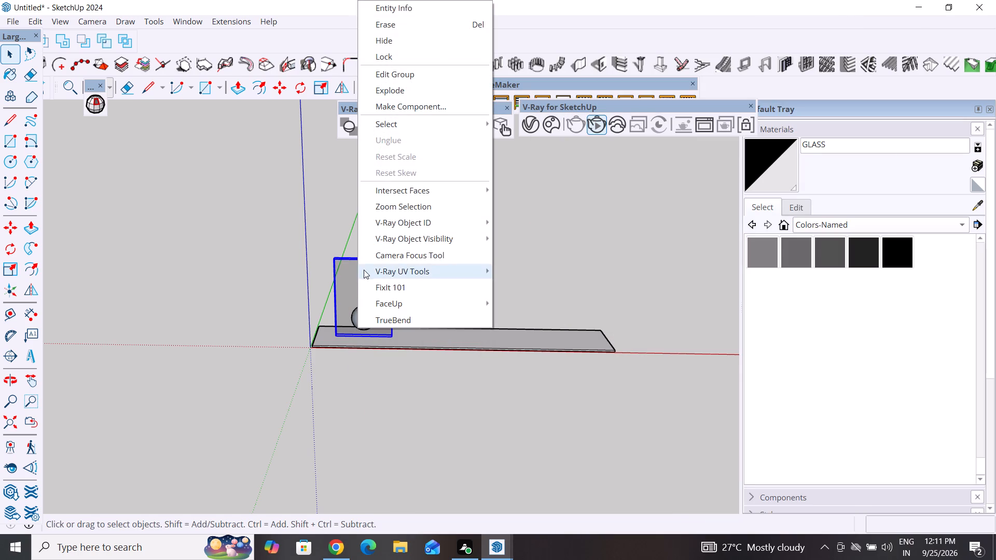
click(369, 409)
click(359, 278)
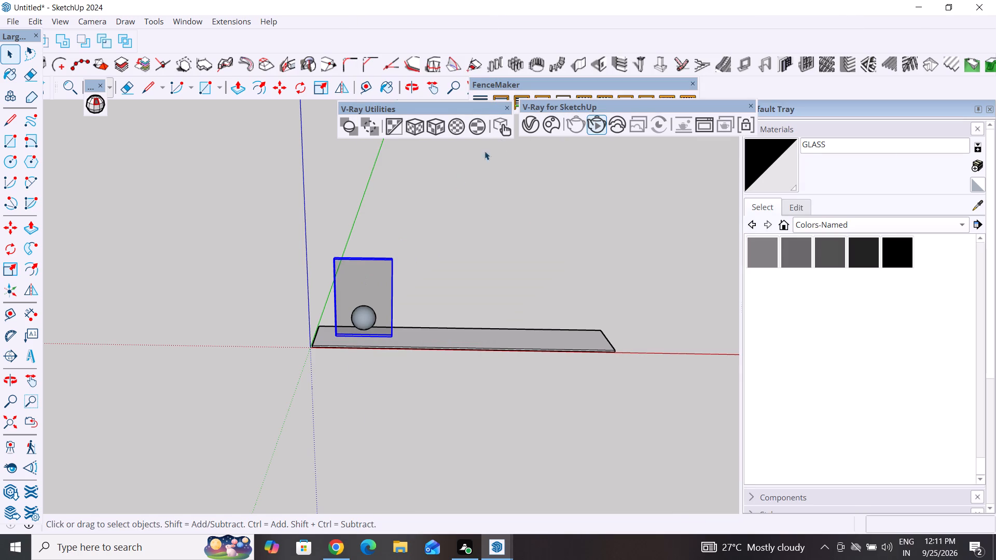
click(537, 126)
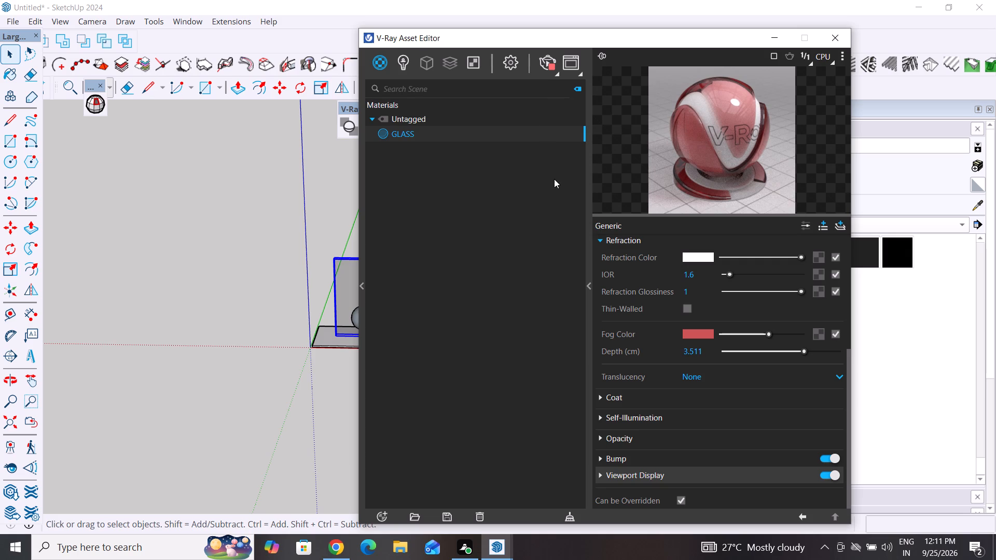
right_click(536, 136)
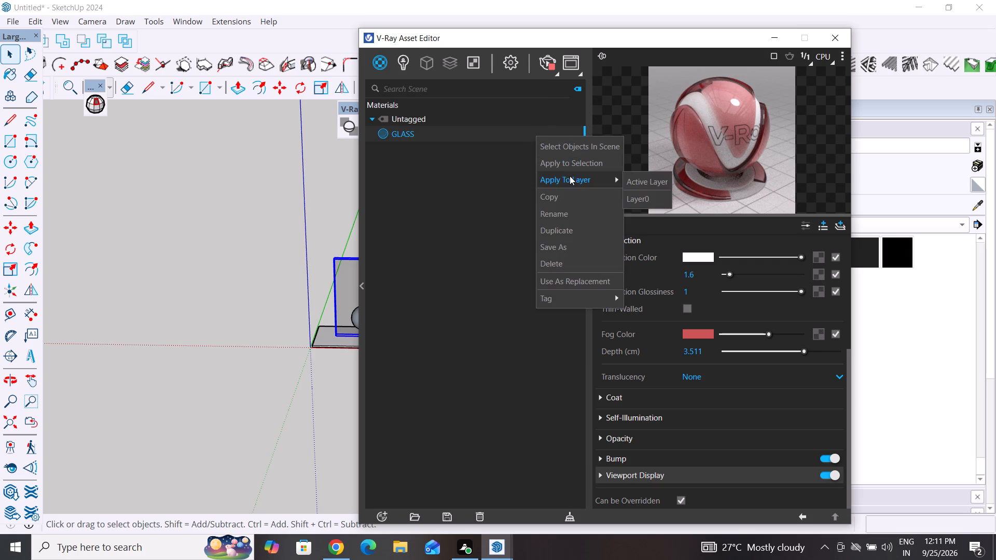
click(571, 165)
Open the panel group, select its geometry inside and apply the GLASS material directly to it.
click(323, 216)
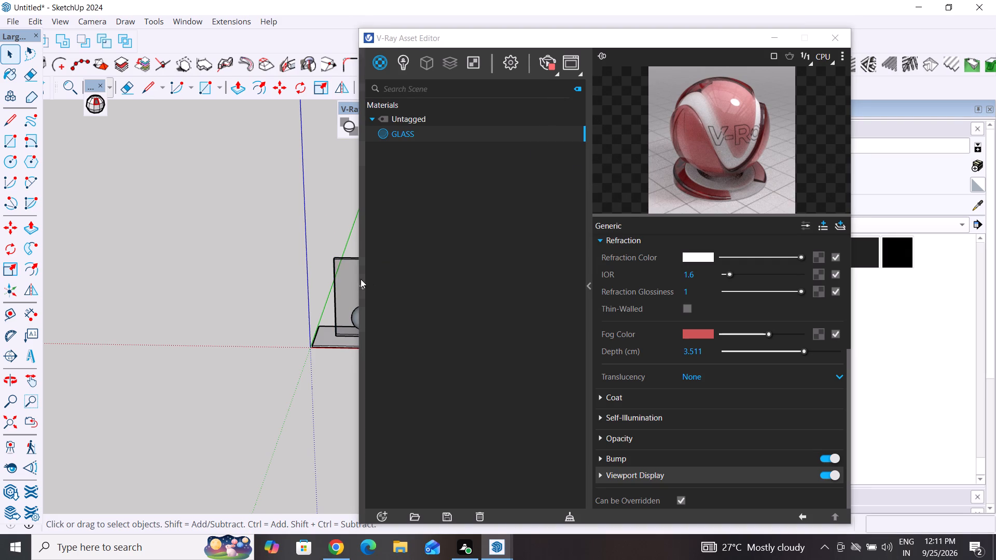
triple_click(350, 274)
double_click(350, 274)
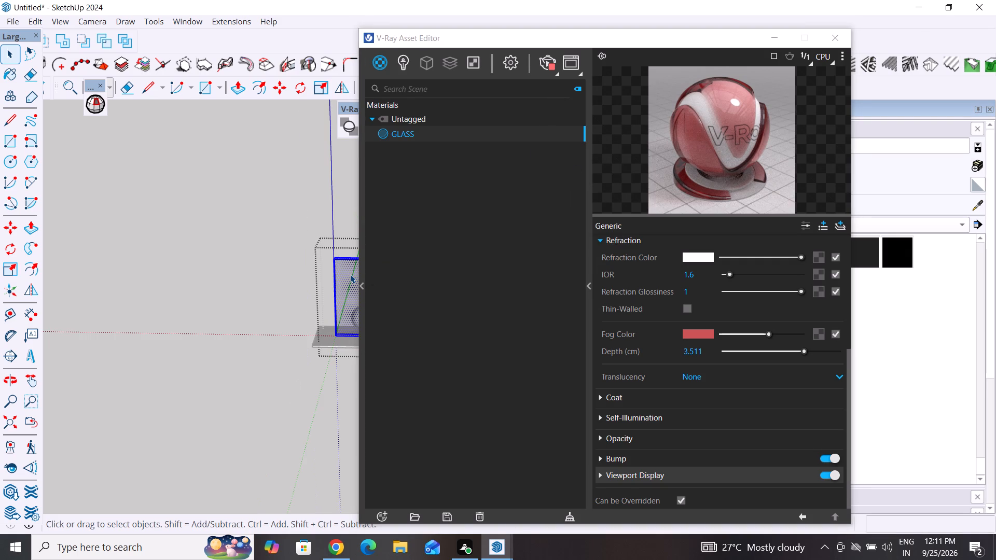
right_click(435, 137)
click(467, 164)
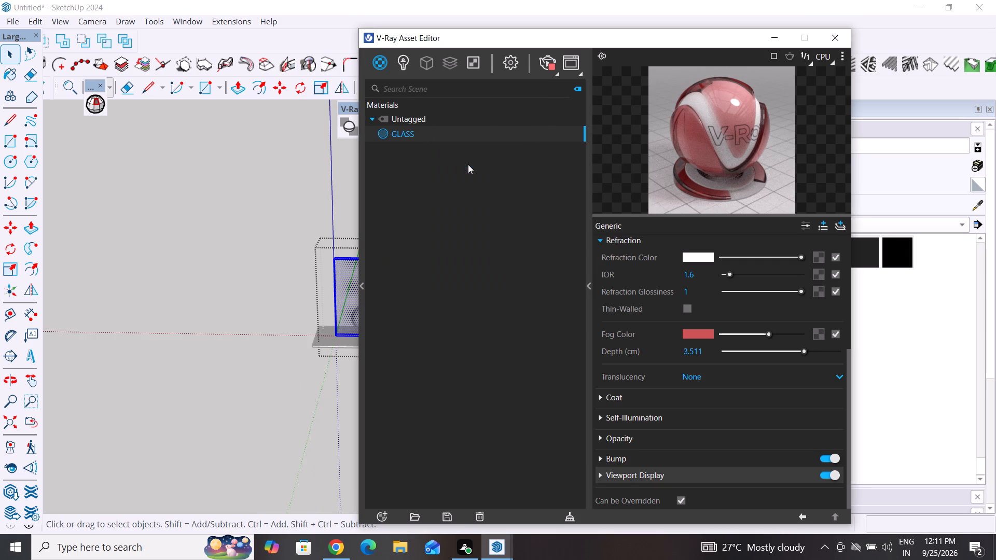
Stop the running interactive render and start a new one with the panel's updated material.
click(548, 65)
click(550, 60)
drag(577, 39, 594, 0)
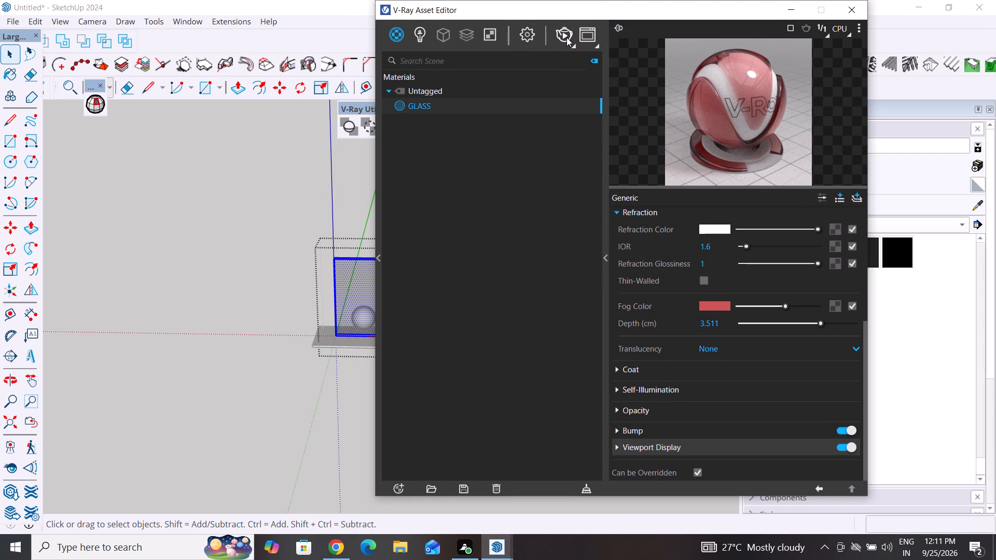
click(566, 37)
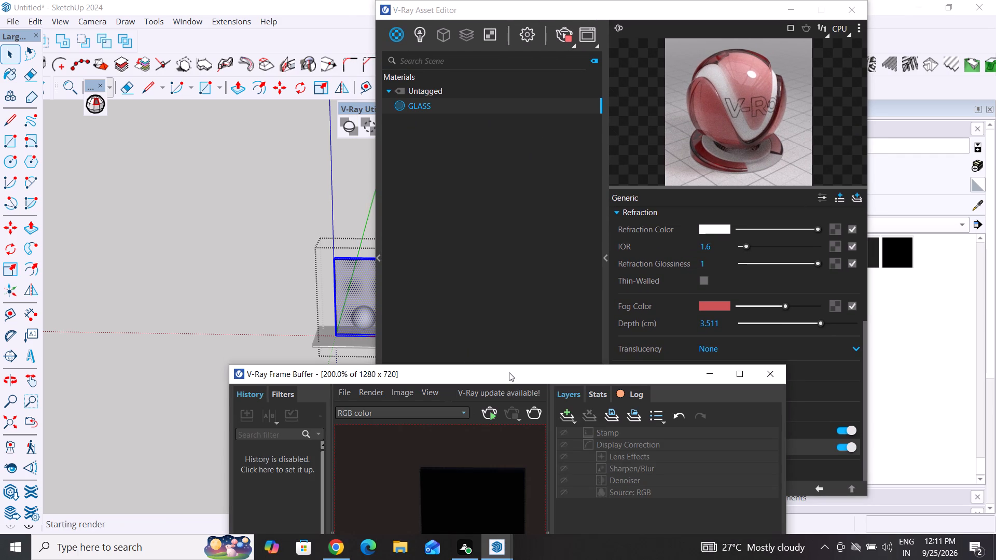
Examine the new interactive render in an enlarged frame buffer, checking the upright panel, its shadow and the full base slab.
drag(509, 372, 517, 139)
scroll(409, 365, down, 1)
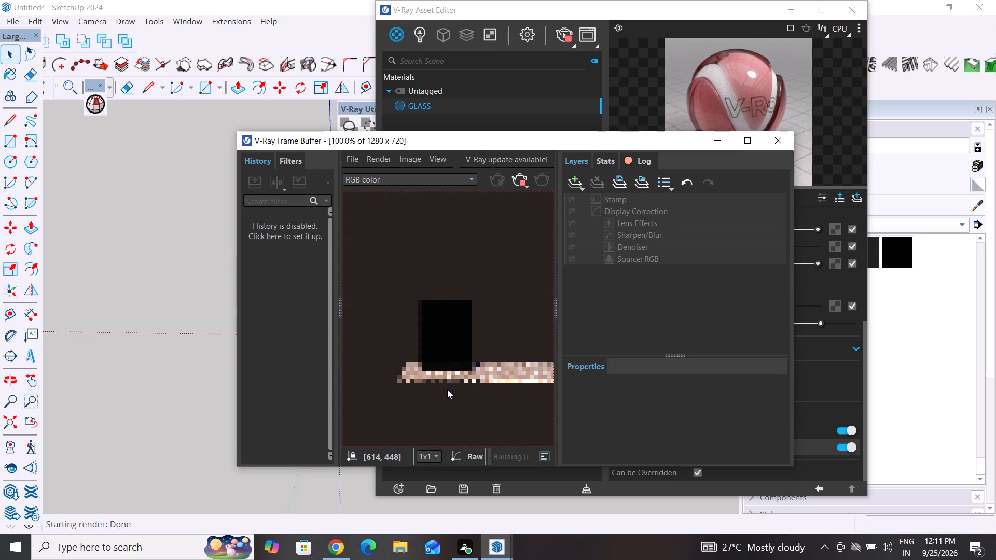
scroll(447, 389, up, 1)
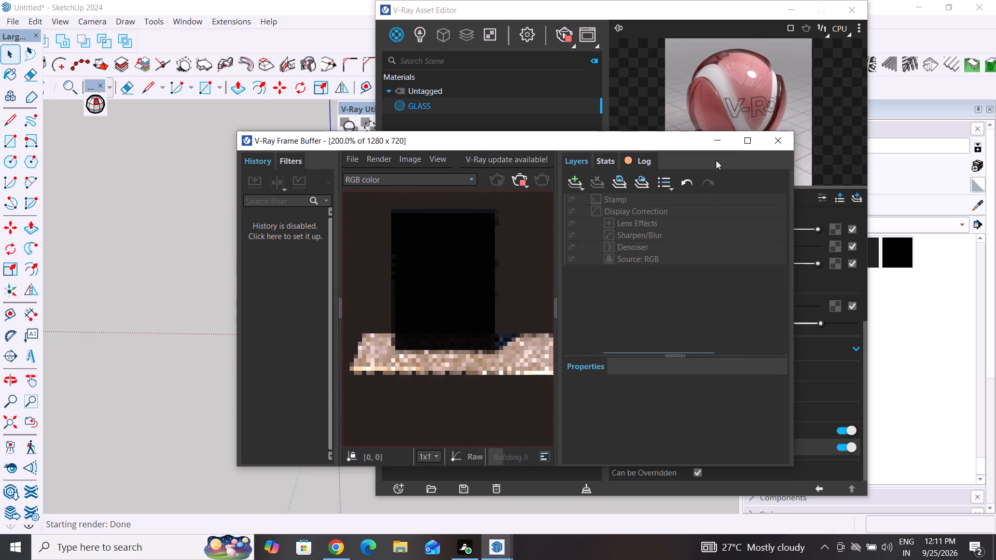
click(749, 146)
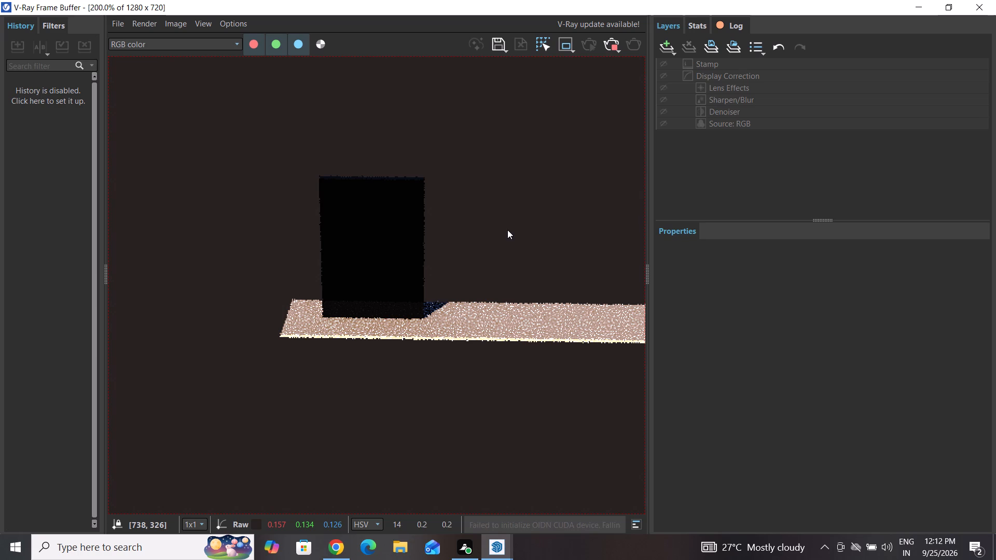
scroll(304, 425, down, 2)
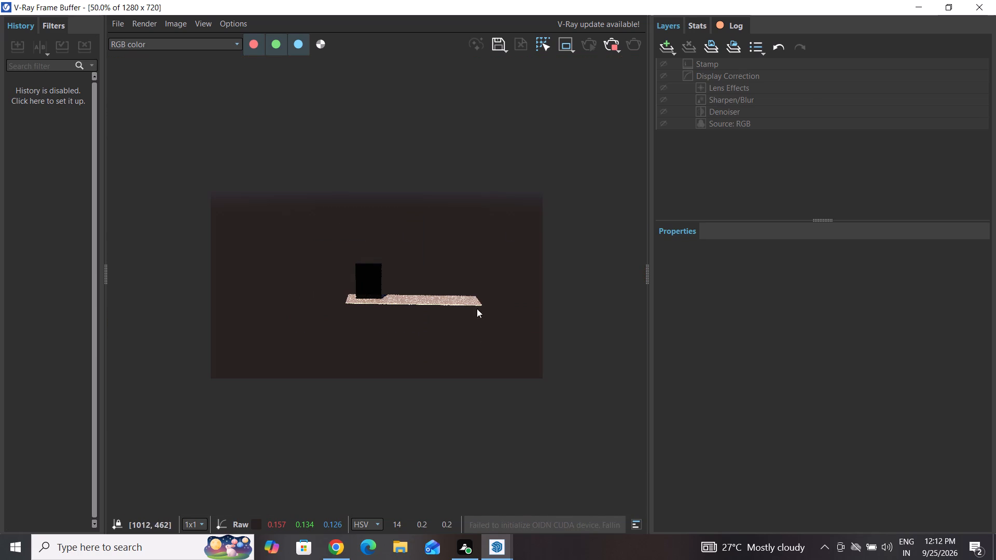
scroll(504, 279, up, 3)
scroll(506, 277, down, 1)
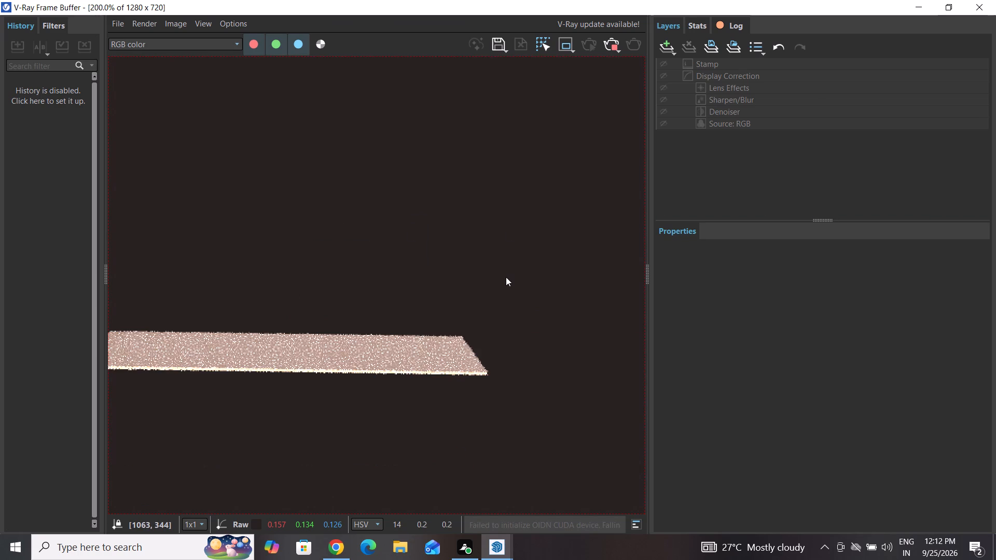
scroll(506, 277, down, 1)
scroll(236, 288, up, 1)
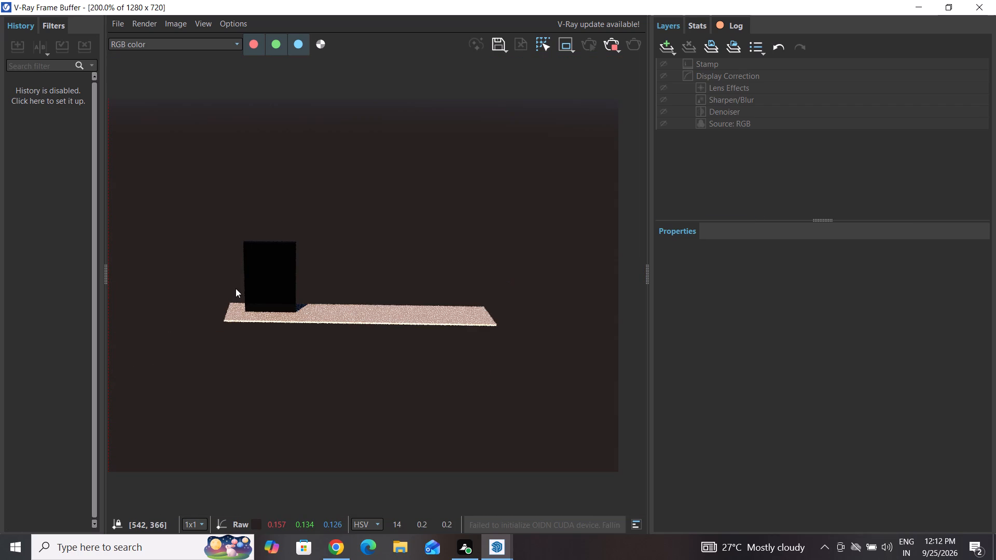
scroll(492, 282, down, 1)
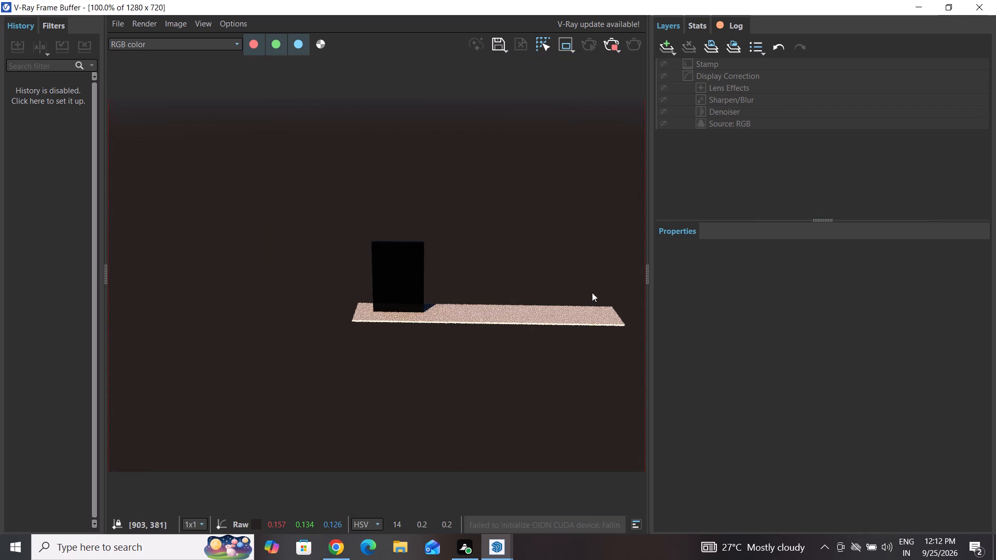
scroll(658, 277, up, 2)
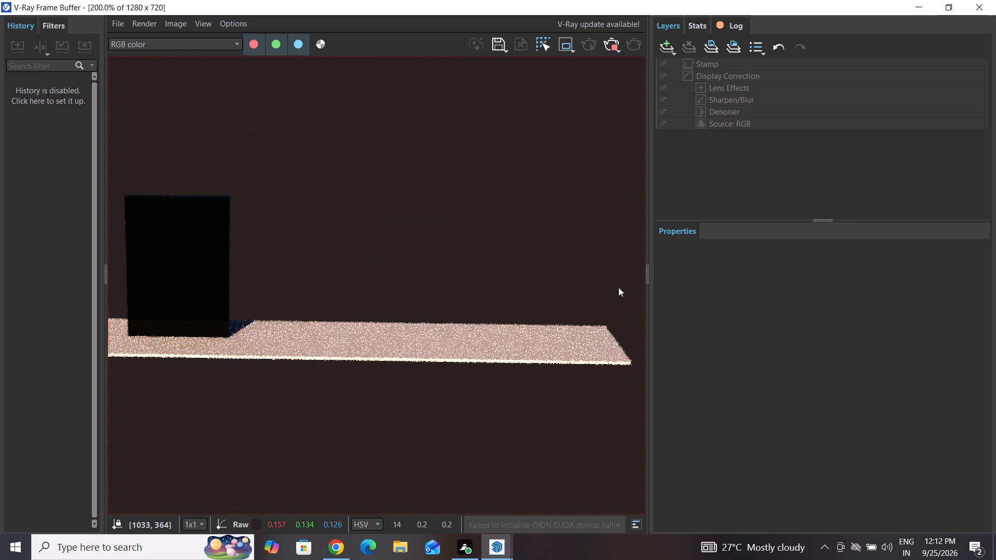
scroll(618, 287, down, 1)
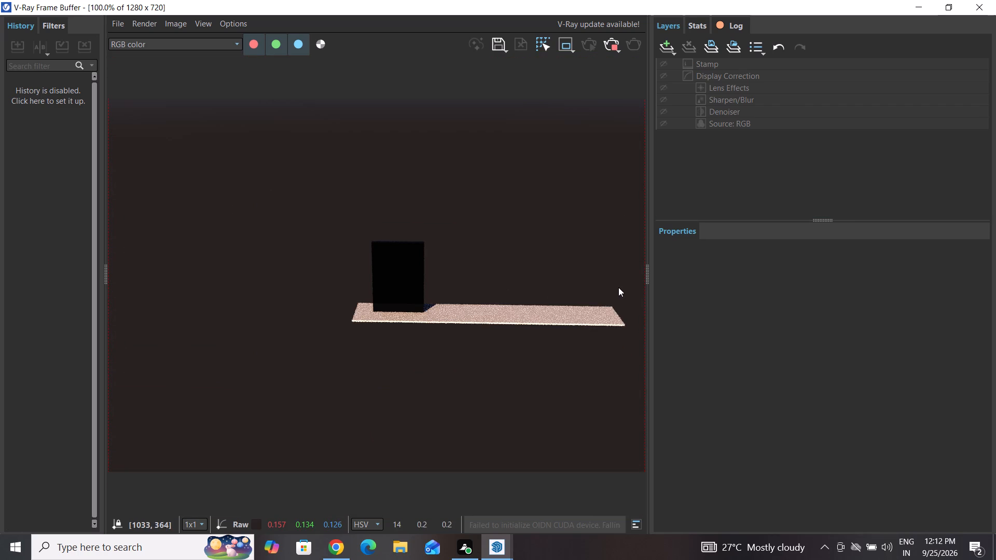
scroll(618, 287, up, 1)
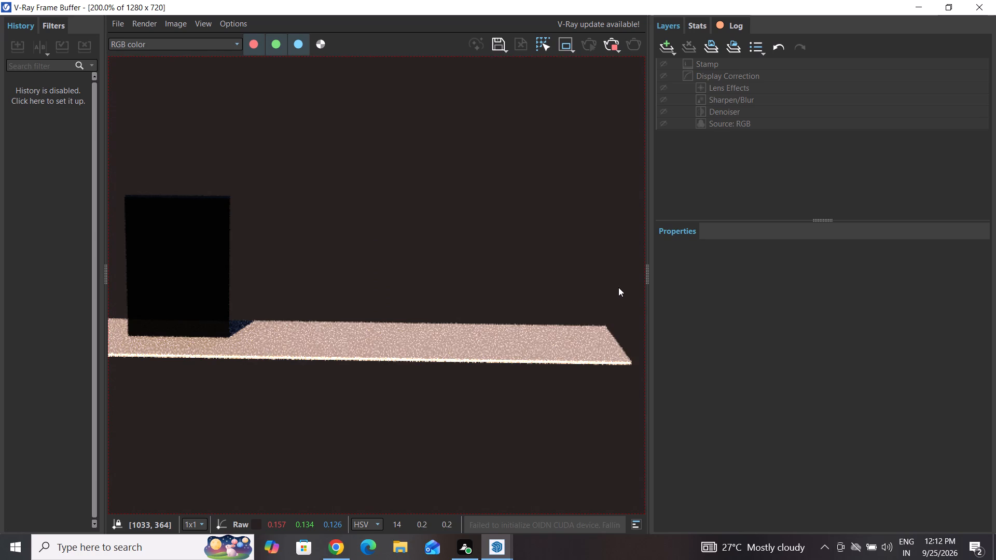
drag(645, 273, 679, 275)
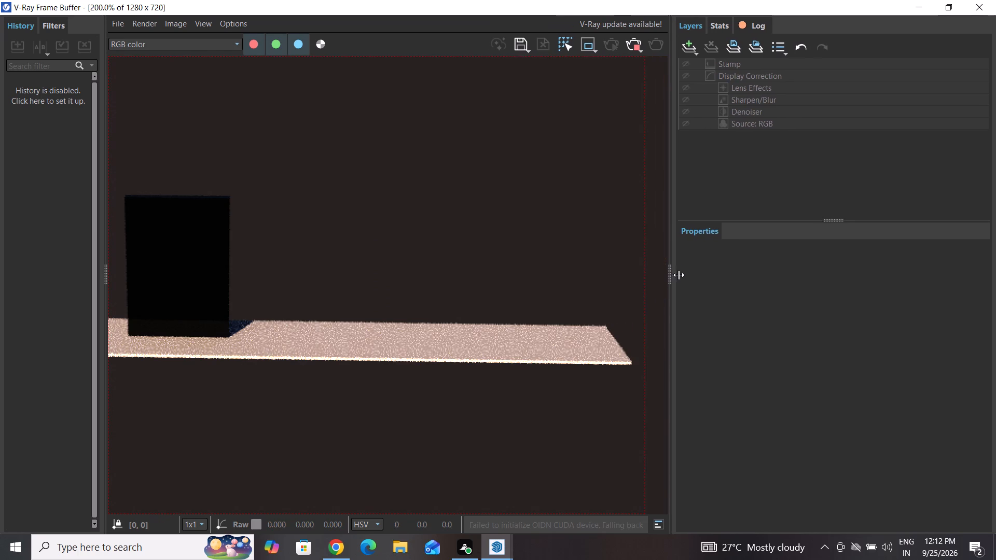
drag(679, 275, 723, 276)
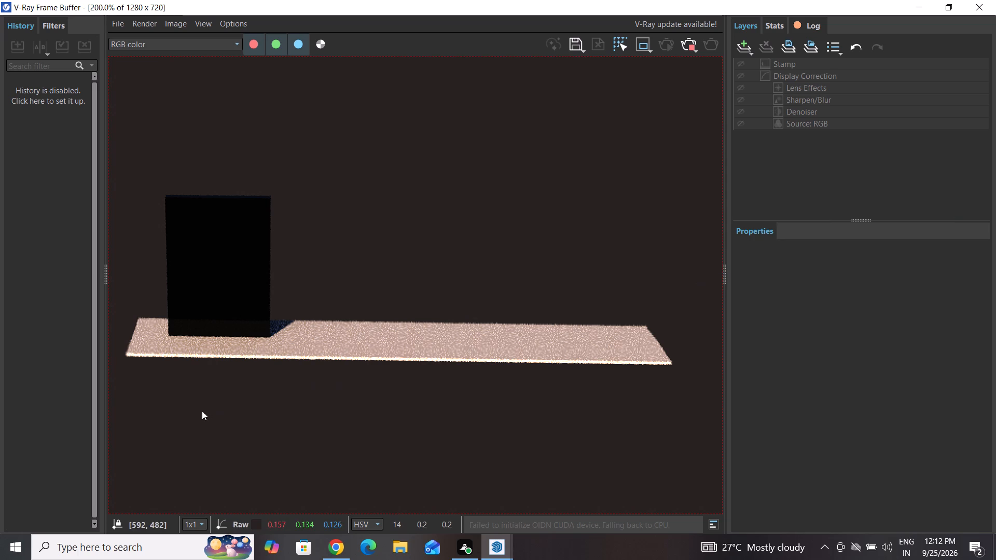
click(362, 357)
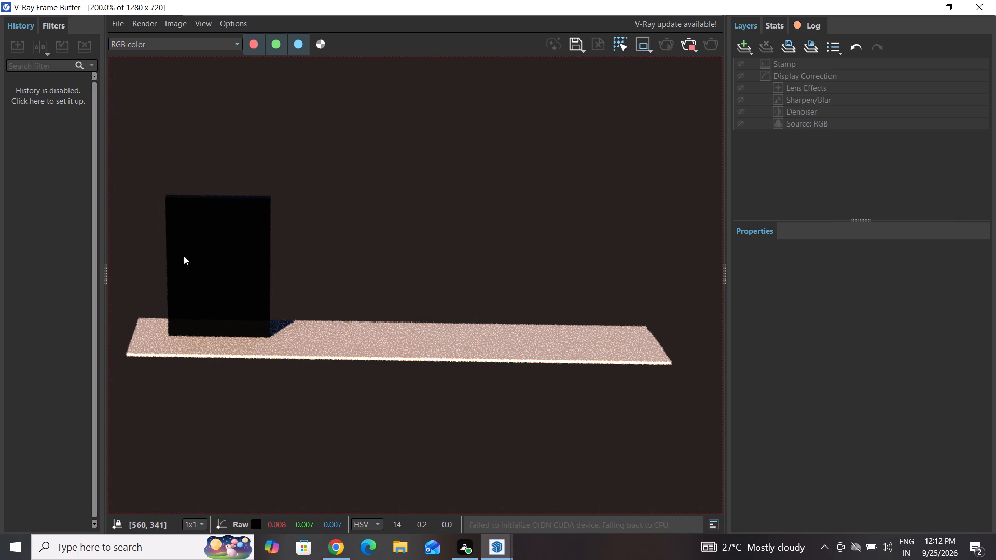
click(195, 247)
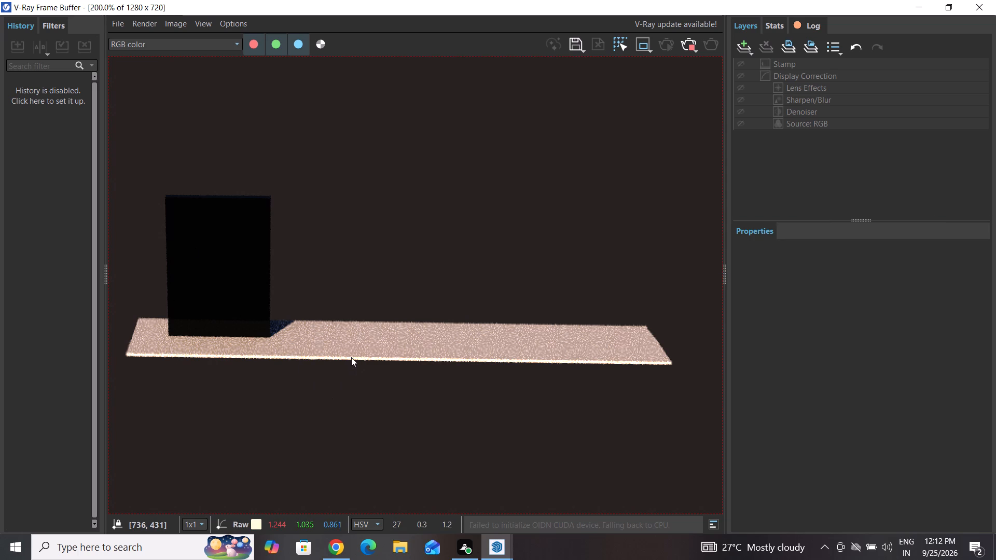
click(351, 357)
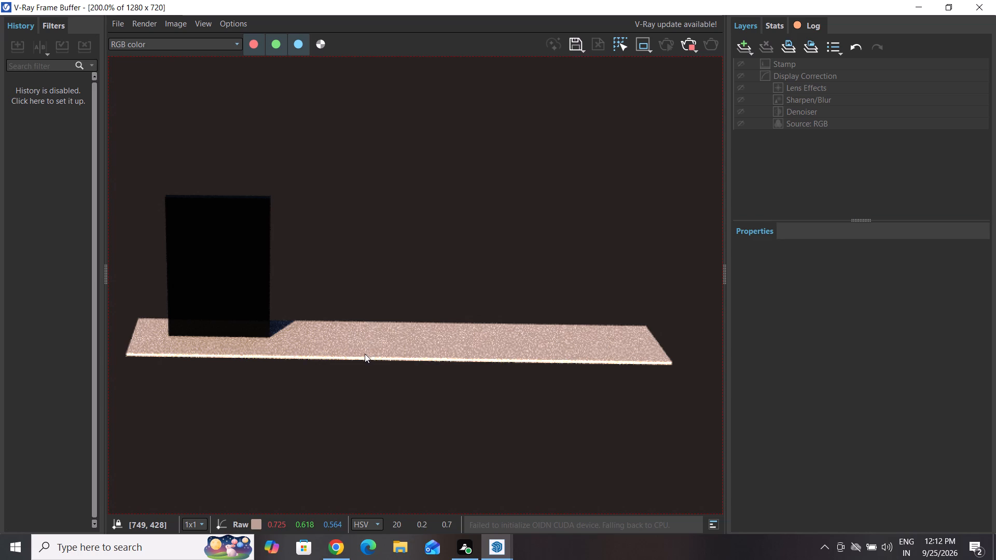
Stop the running interactive render and start it again.
click(686, 45)
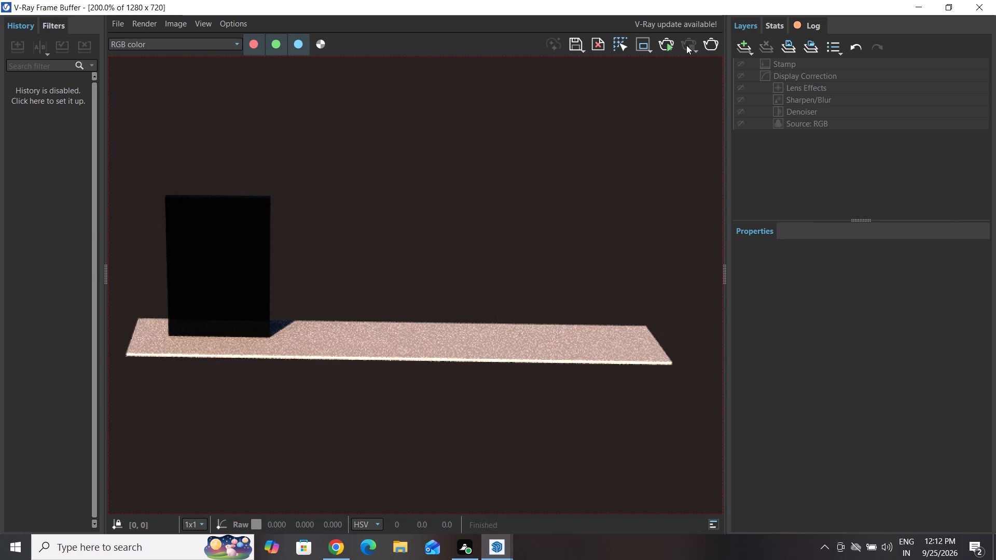
click(663, 44)
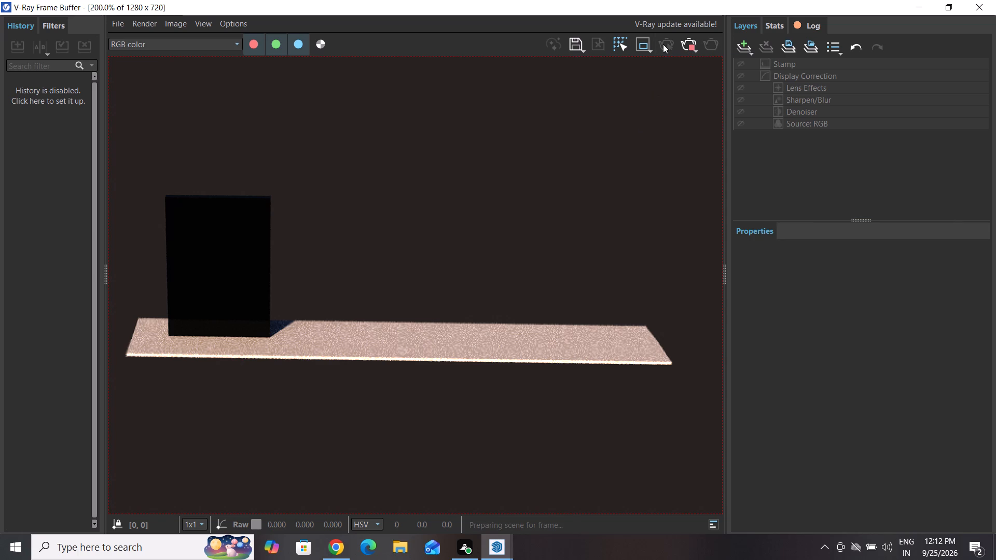
Lighten the GLASS material's diffuse color to a light grey of about RGB 182, keeping the render beside the material settings.
click(947, 8)
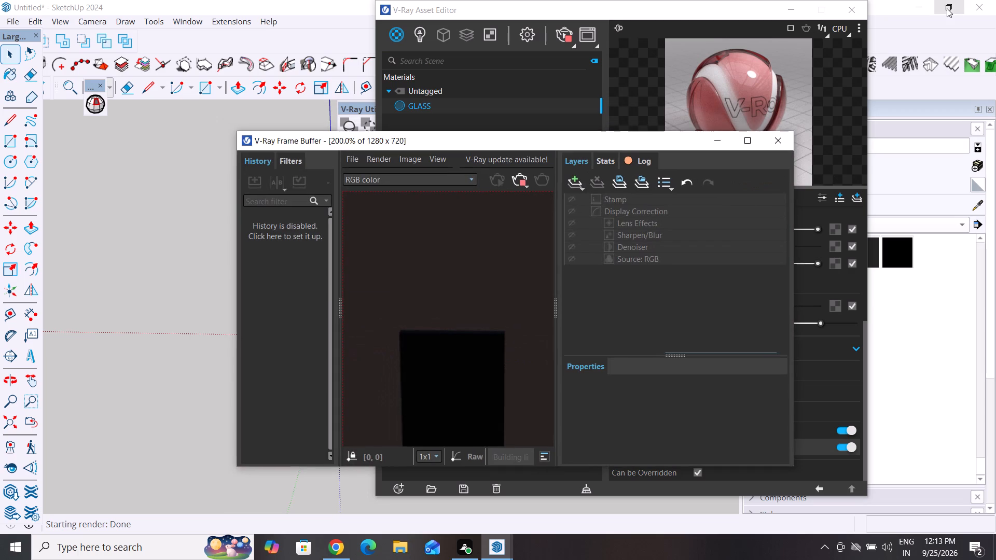
drag(674, 143, 412, 46)
scroll(702, 315, up, 5)
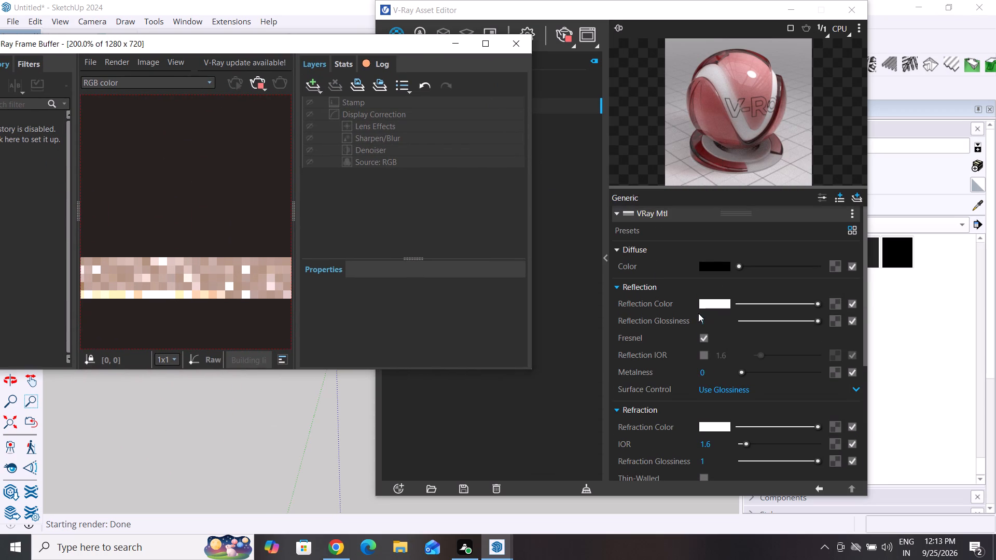
scroll(698, 313, up, 2)
drag(741, 268, 754, 268)
scroll(319, 332, down, 2)
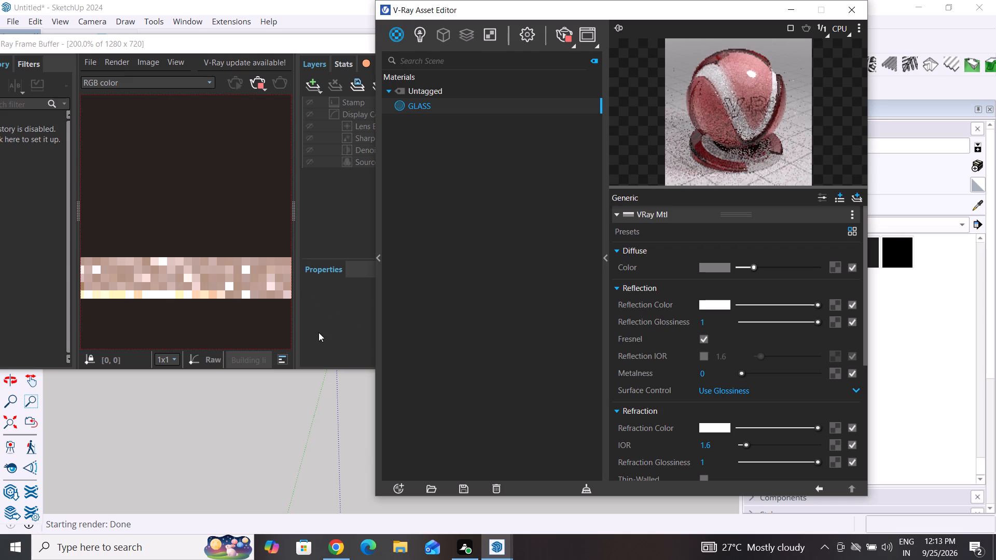
scroll(215, 264, down, 4)
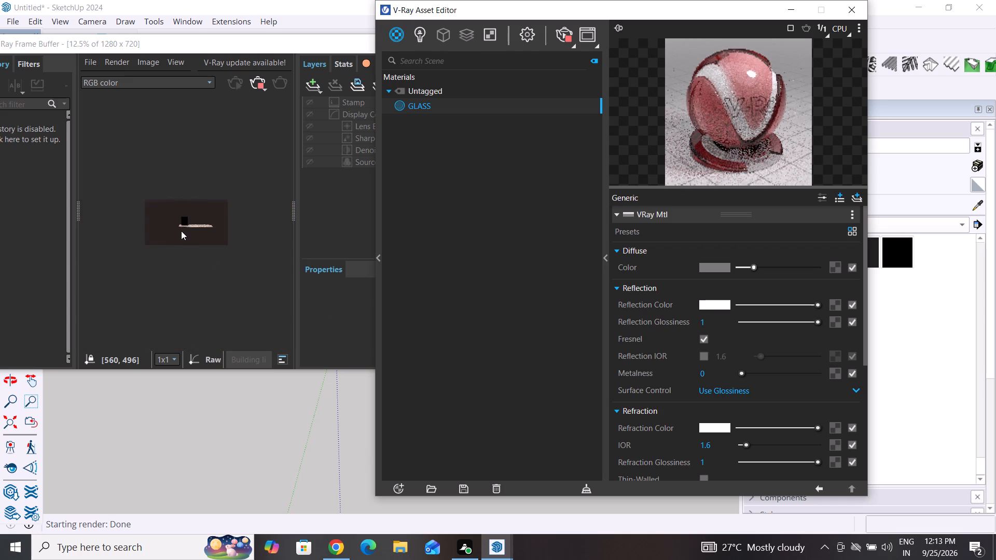
scroll(181, 231, up, 3)
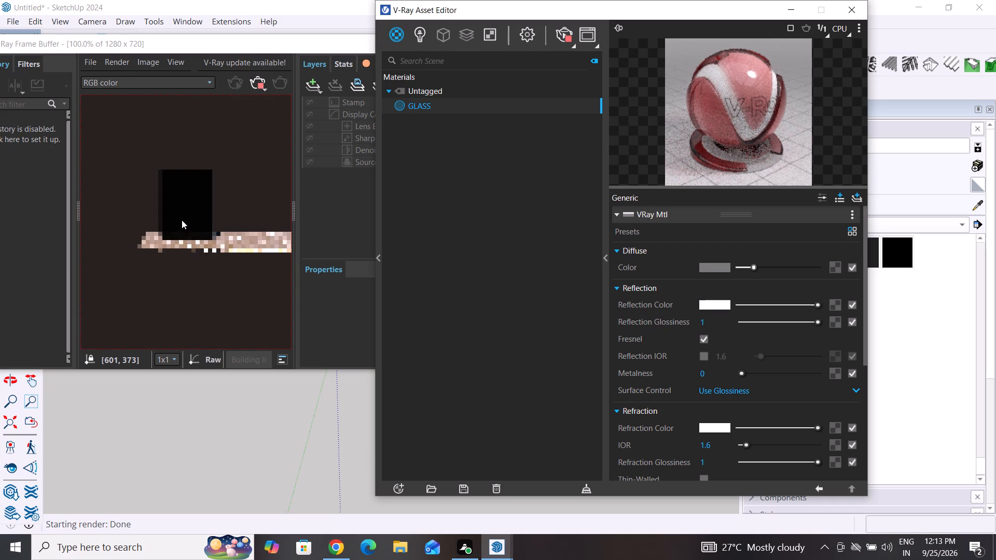
drag(753, 270, 775, 272)
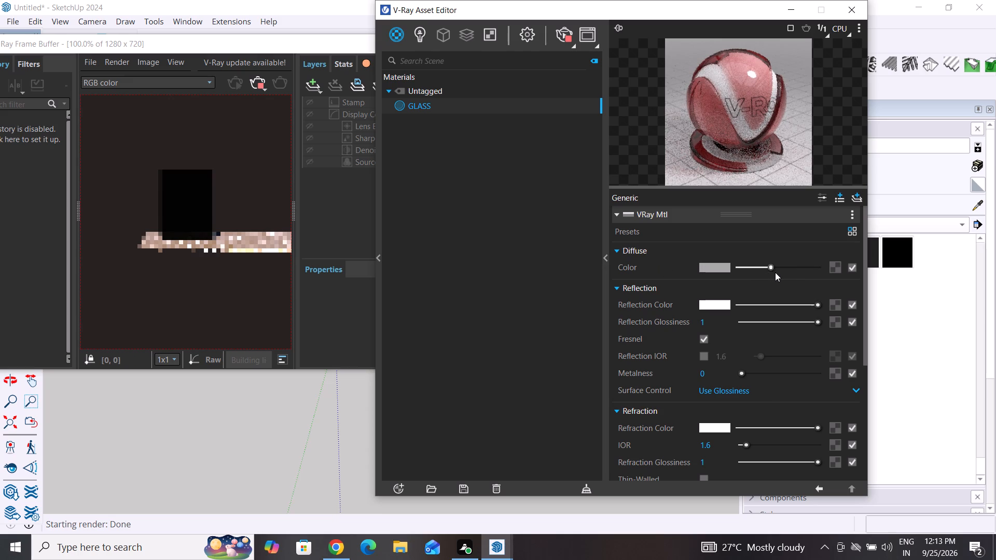
drag(775, 272, 795, 269)
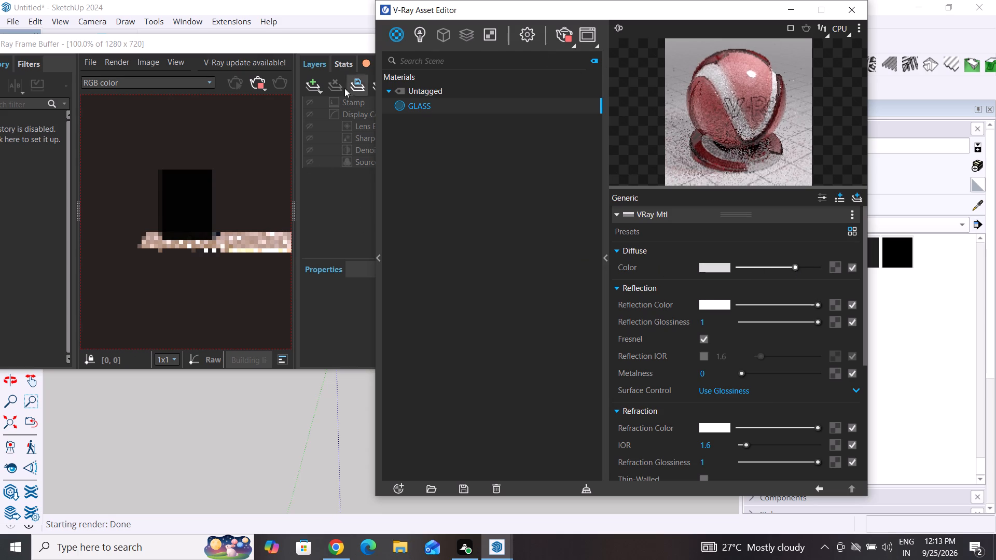
Stop the current render and start a new interactive one with the GLASS material's lighter diffuse color.
click(330, 45)
click(518, 46)
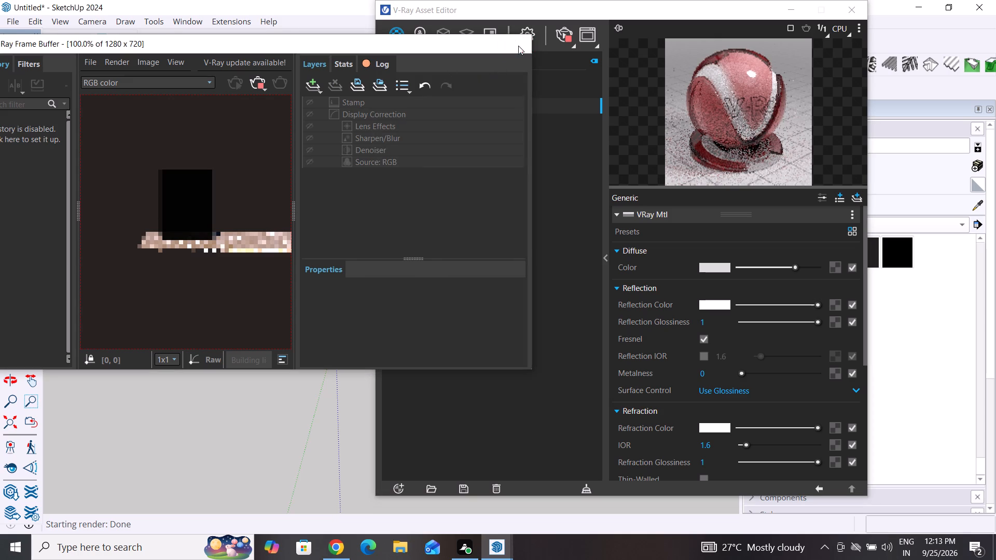
click(569, 31)
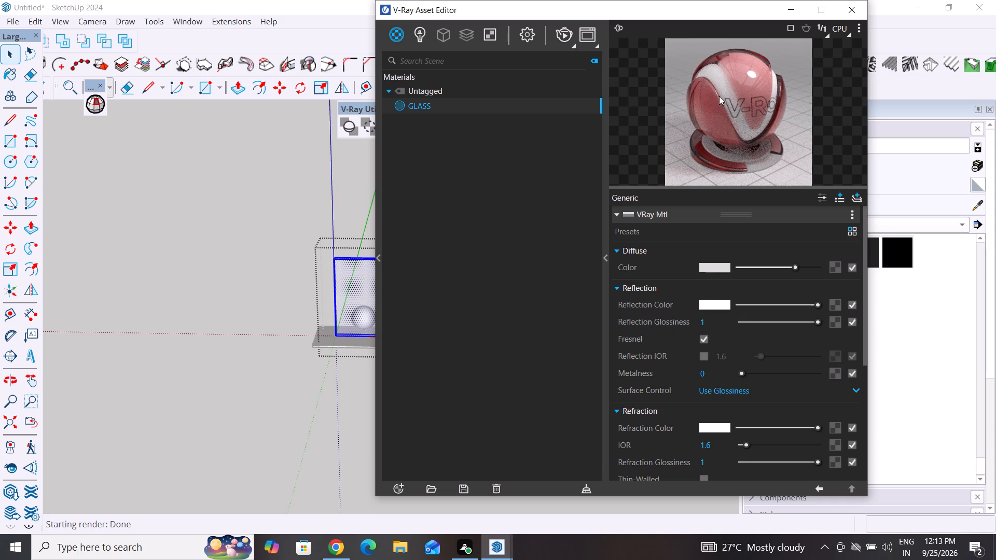
click(718, 266)
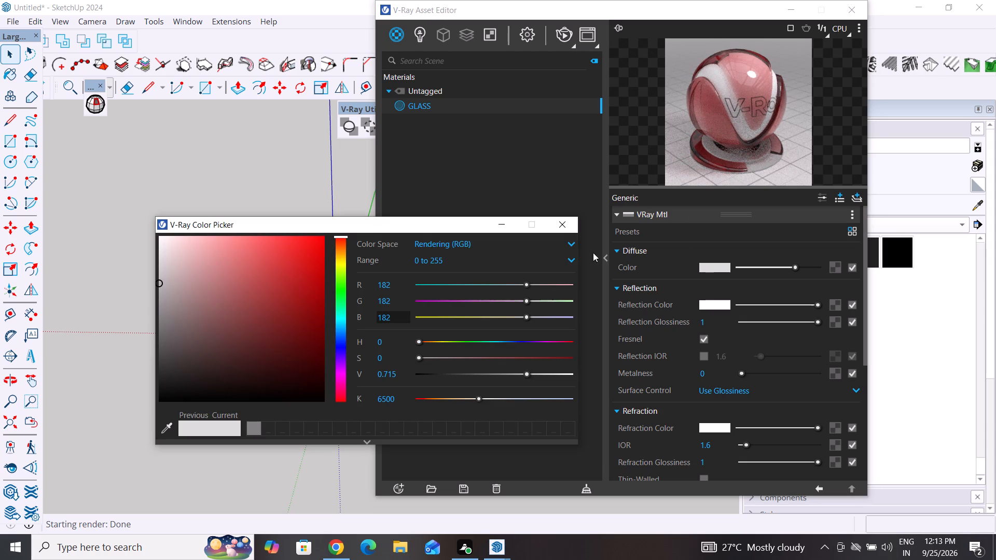
click(563, 226)
click(565, 32)
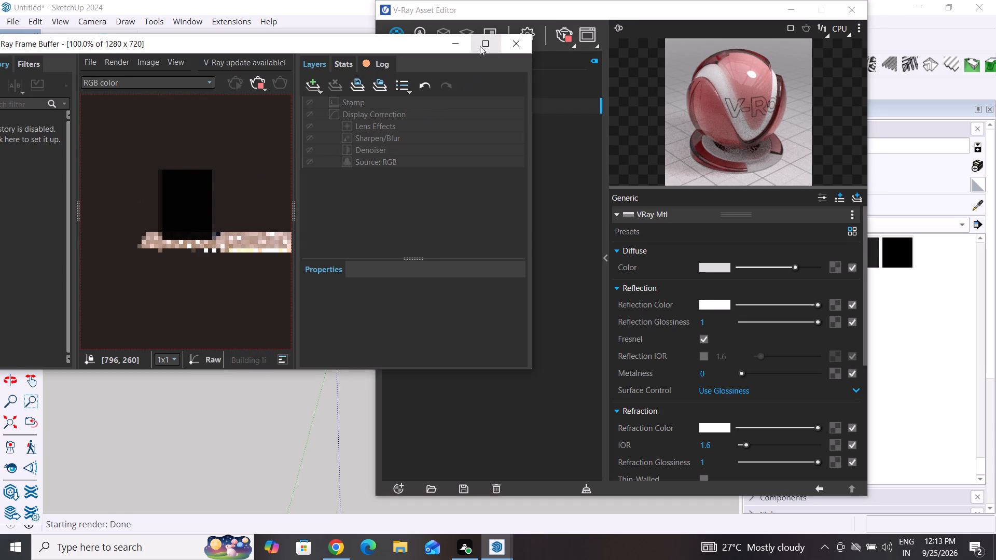
Examine the upright panel and base slab in the enlarged new render, then restore the frame buffer beside the material settings.
click(481, 44)
scroll(427, 320, up, 2)
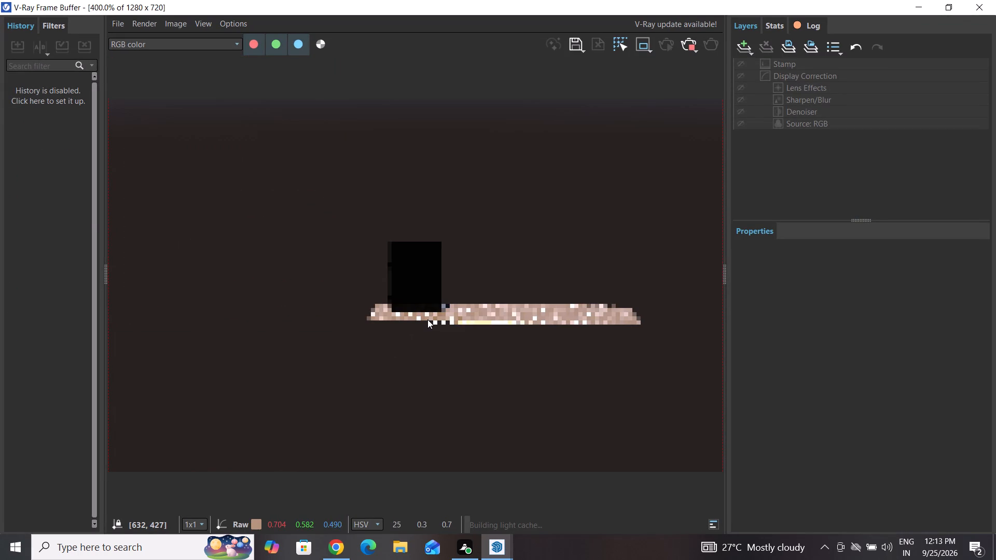
scroll(427, 319, up, 1)
scroll(427, 319, down, 2)
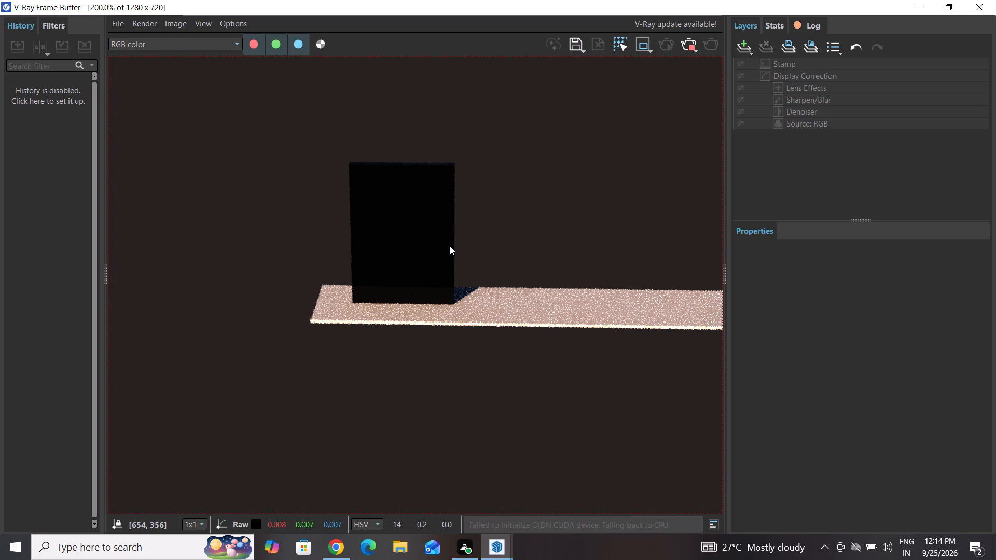
scroll(407, 376, down, 4)
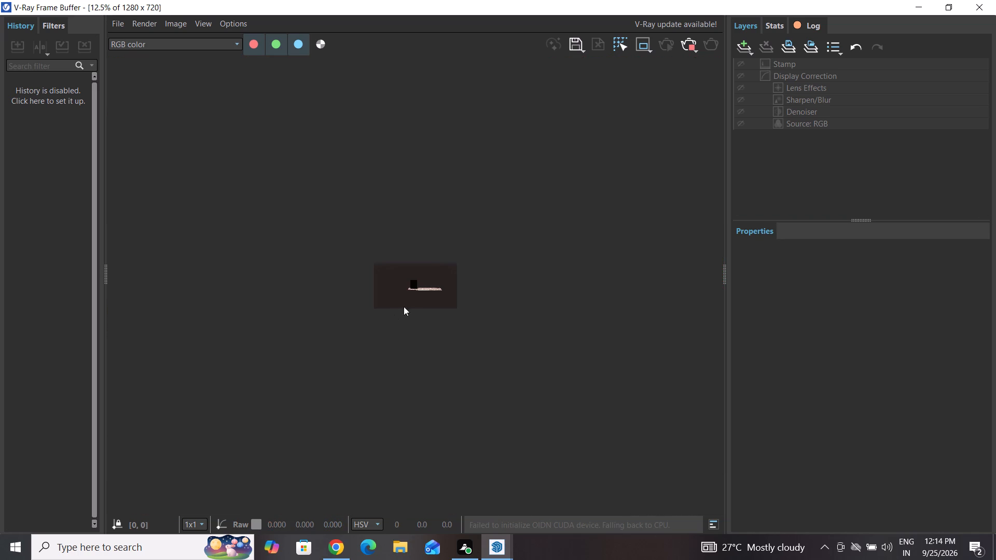
scroll(413, 282, up, 4)
middle_drag(386, 332, 456, 306)
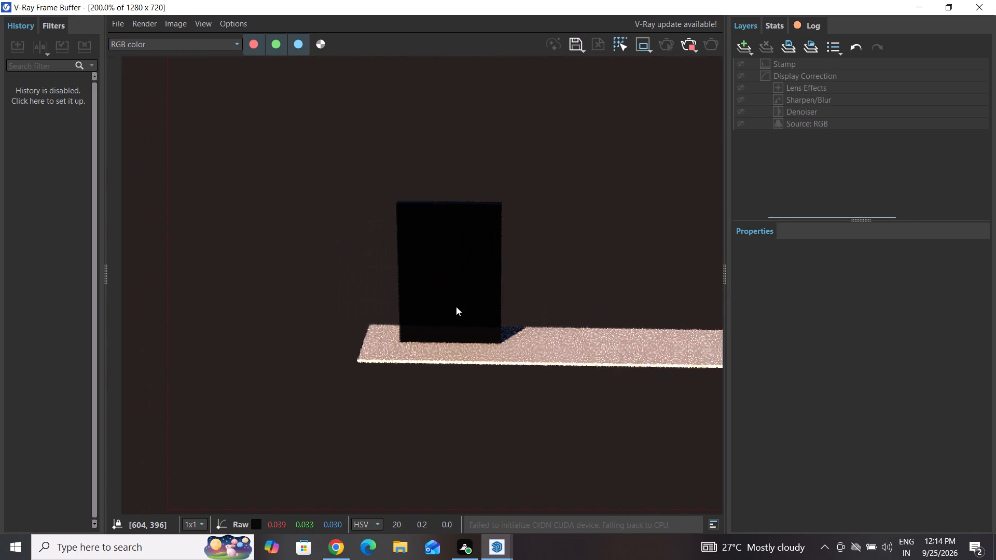
middle_drag(456, 306, 414, 362)
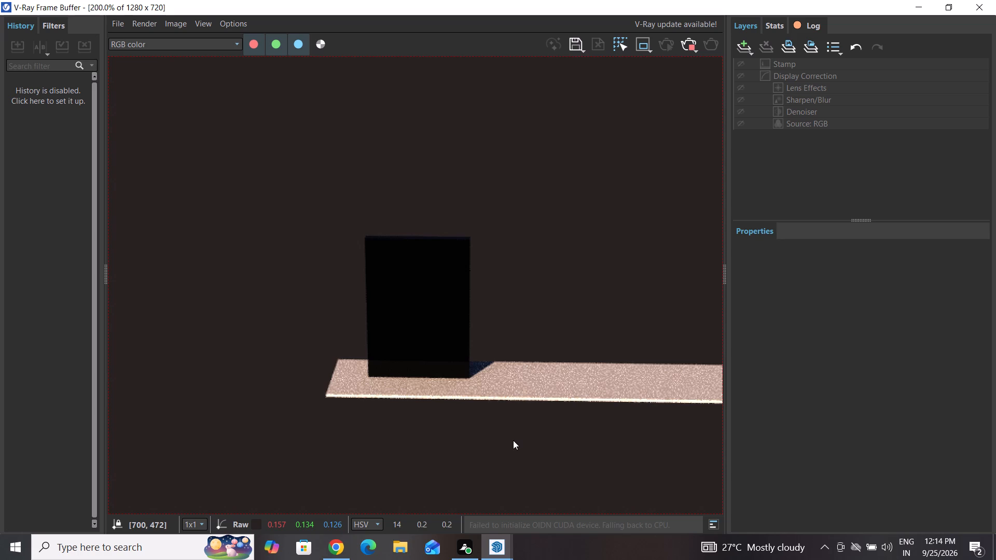
click(948, 10)
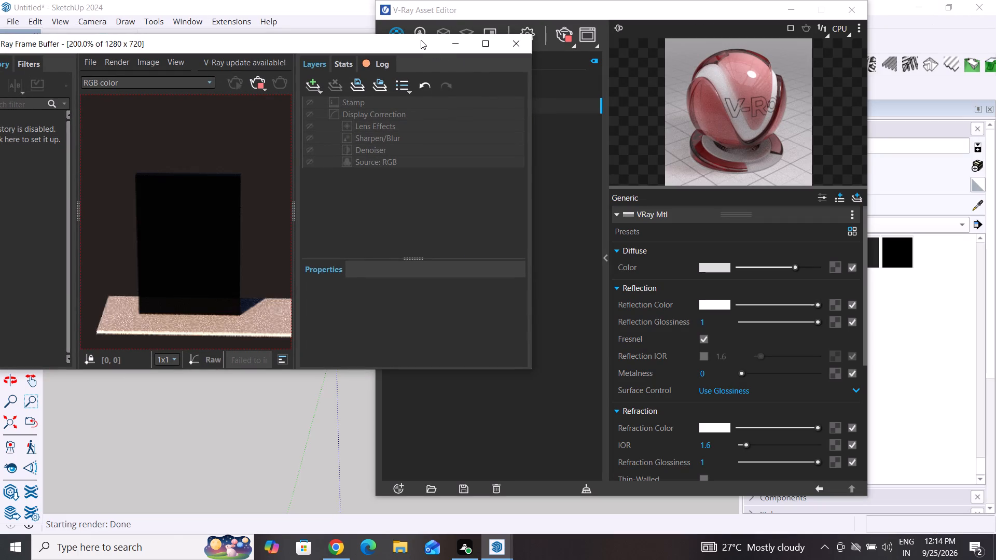
drag(424, 51, 515, 30)
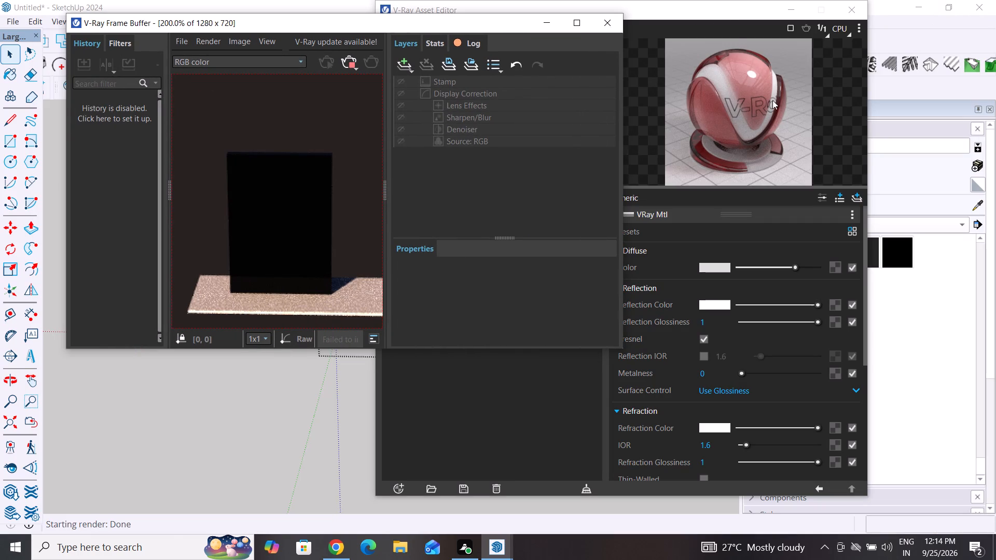
Darken the GLASS material's diffuse color to a medium grey, with the material editor moved clear of the render.
click(725, 13)
drag(725, 13, 843, 48)
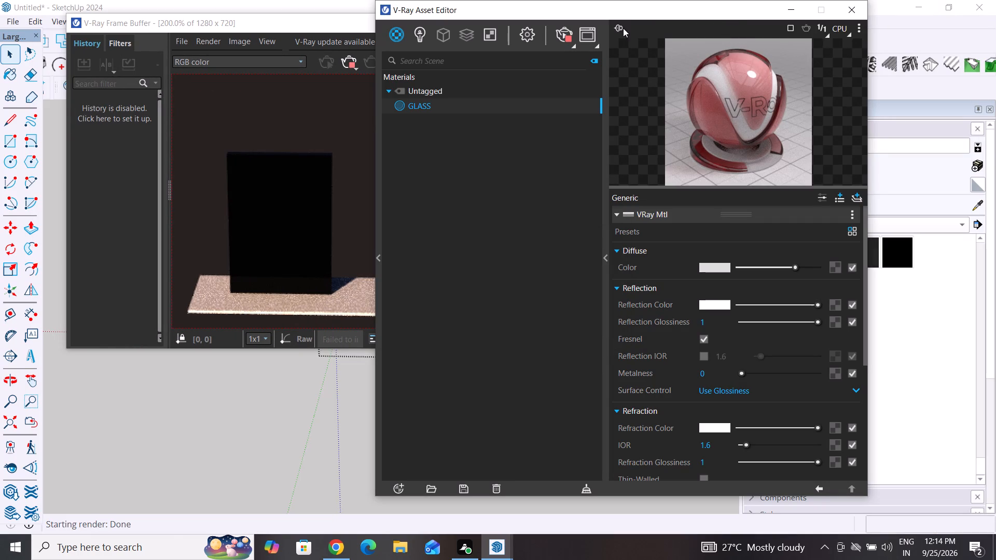
drag(634, 13, 734, 25)
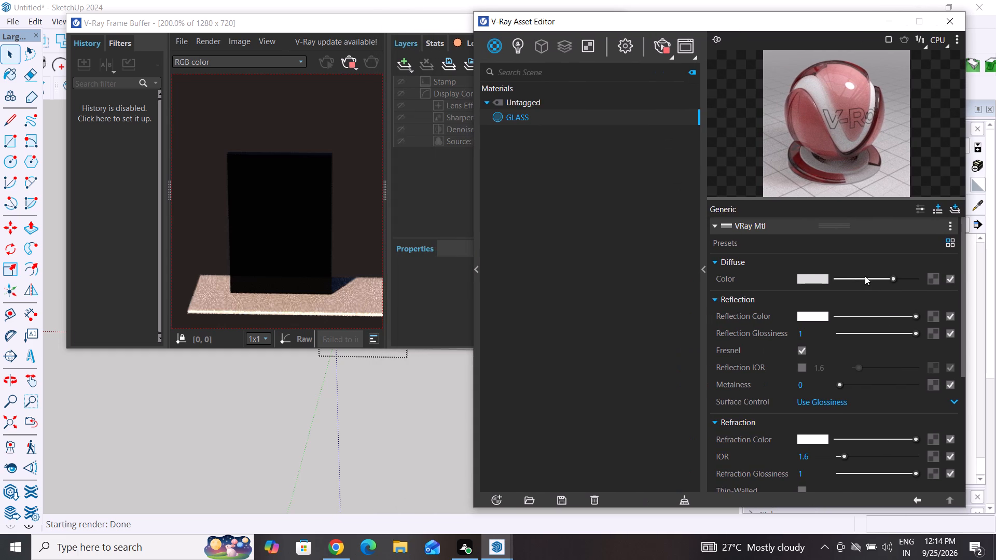
click(857, 278)
right_click(639, 117)
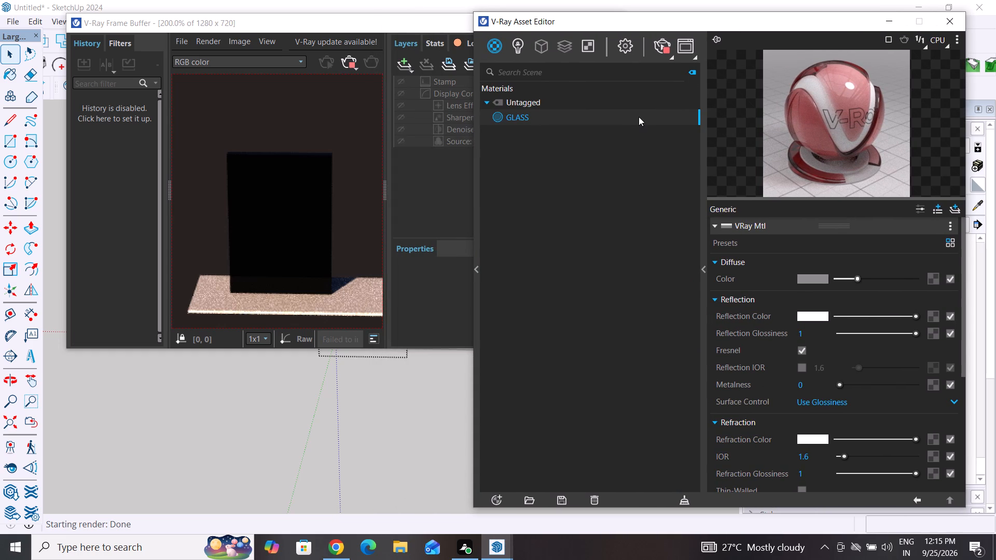
click(671, 147)
Stop the current render, start a new interactive one with the darker diffuse color, and inspect it in the maximized frame buffer before restoring it.
click(668, 48)
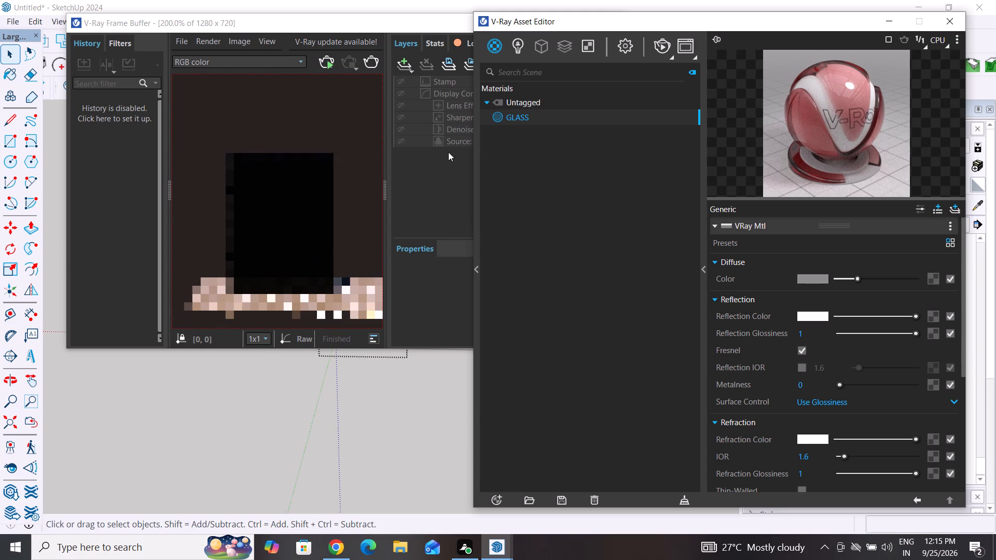
click(426, 17)
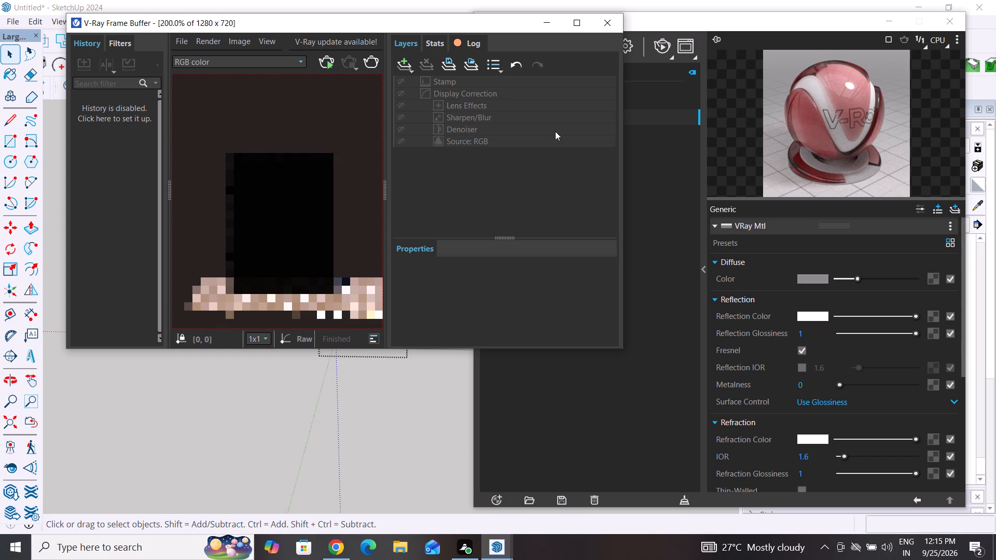
click(585, 24)
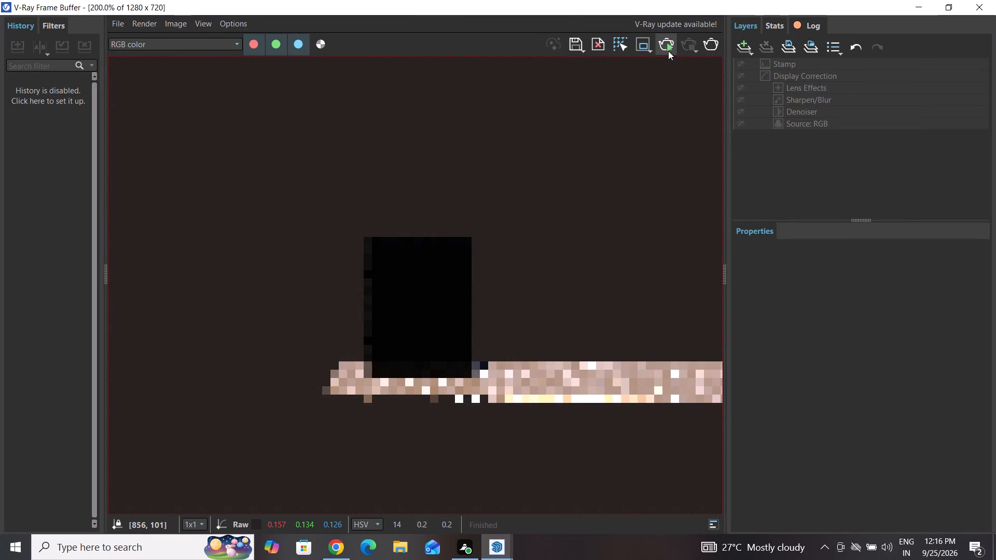
click(667, 50)
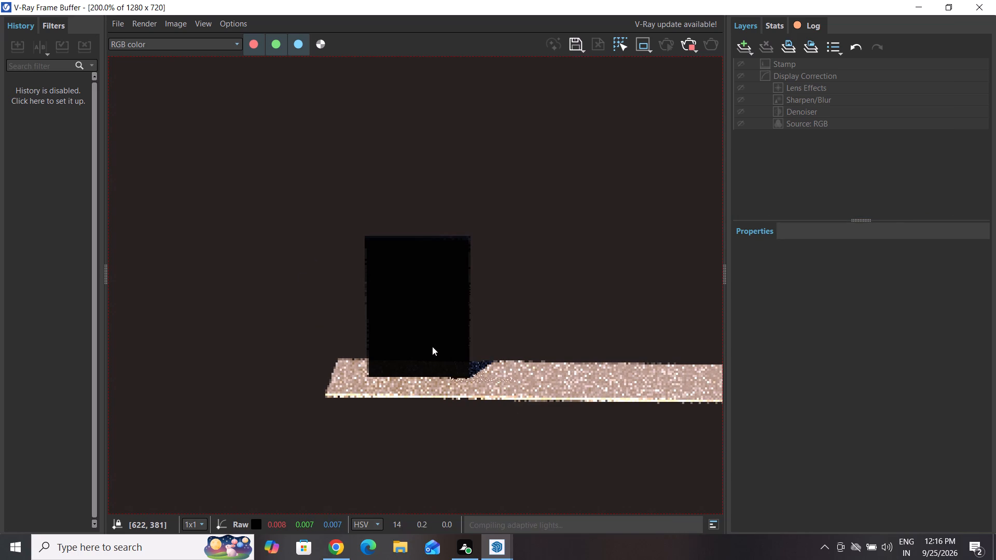
scroll(432, 346, down, 2)
scroll(432, 346, up, 1)
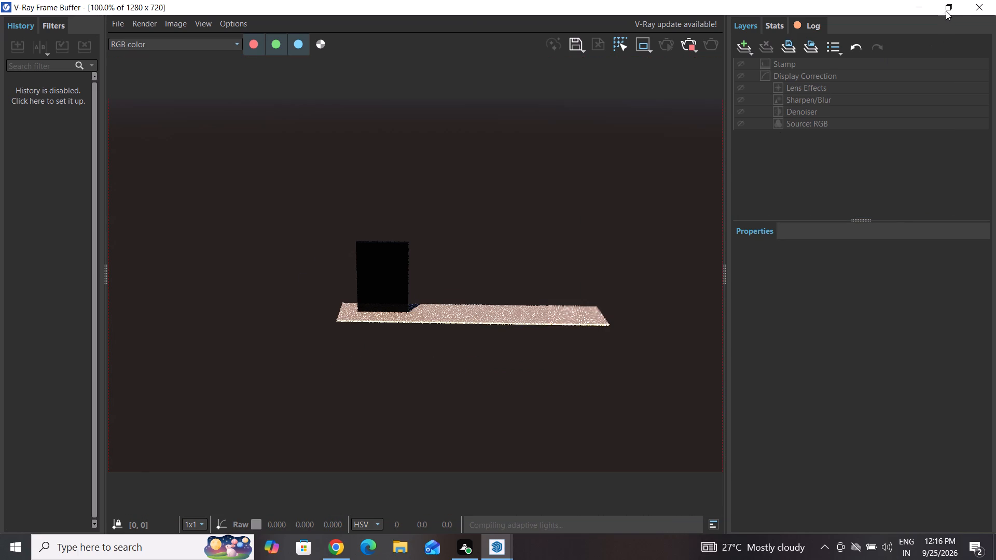
click(956, 2)
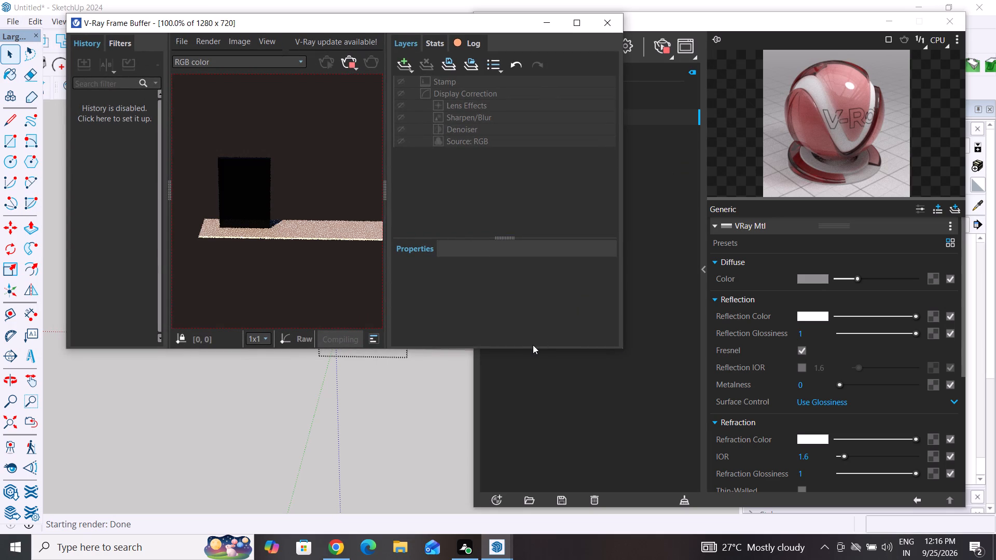
Make the restored frame buffer window taller and widen its image area over the layers section to show the panel larger.
drag(534, 352, 619, 452)
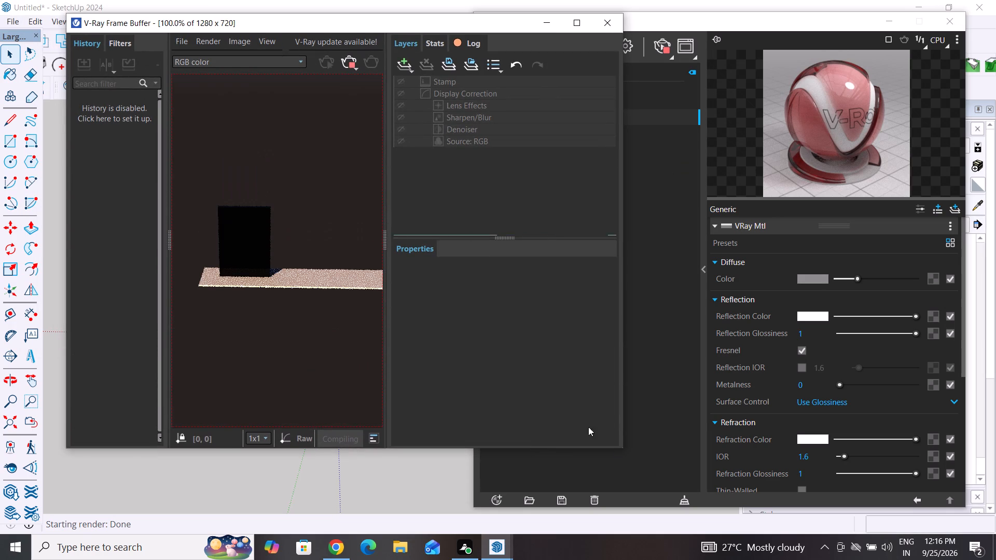
drag(385, 235, 388, 236)
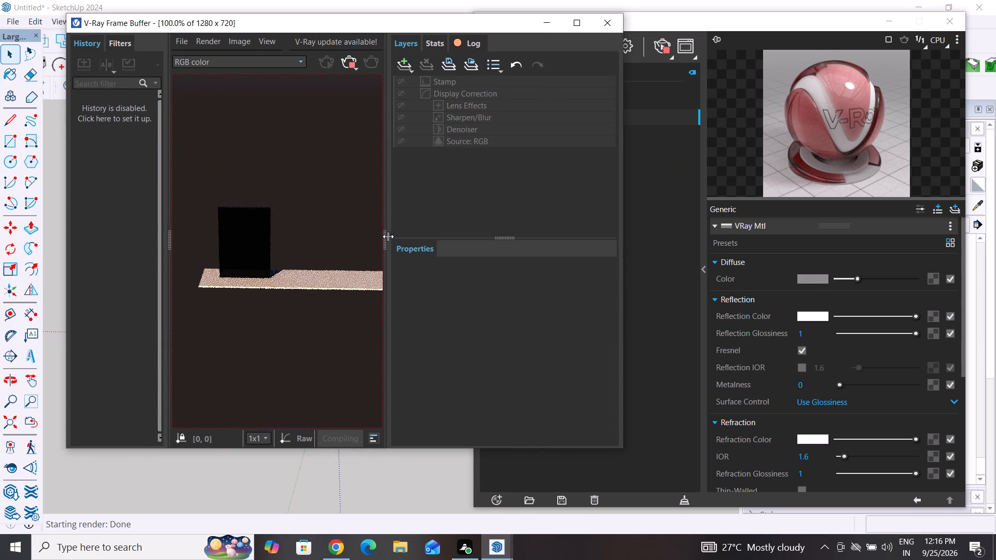
drag(388, 236, 585, 293)
scroll(331, 252, up, 4)
scroll(331, 252, down, 2)
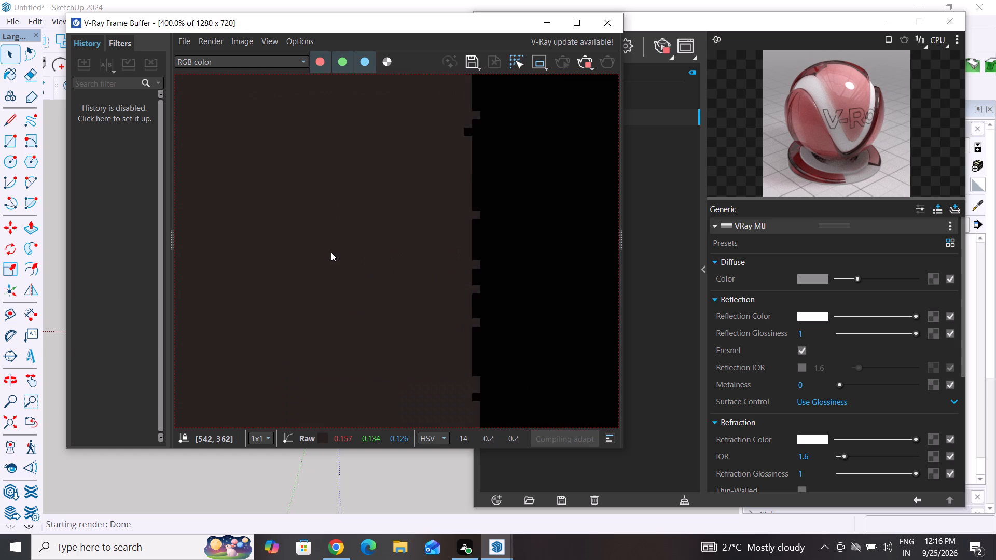
scroll(331, 252, down, 1)
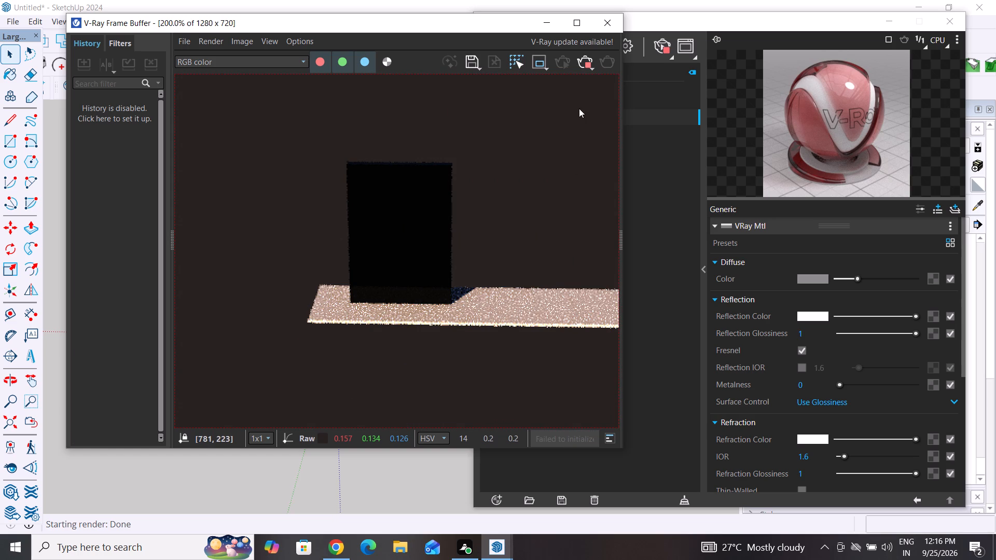
Stop the running interactive render and start it again.
click(582, 69)
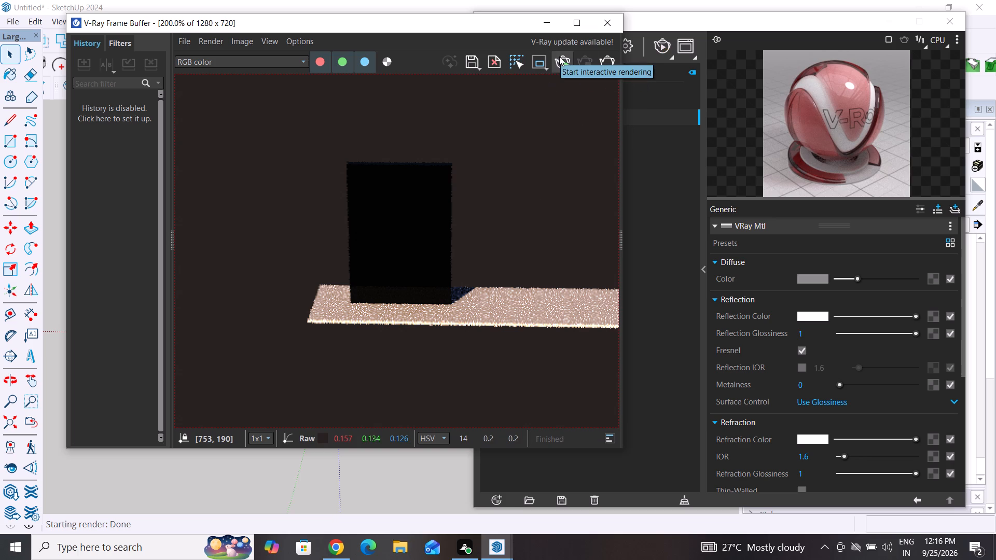
click(562, 56)
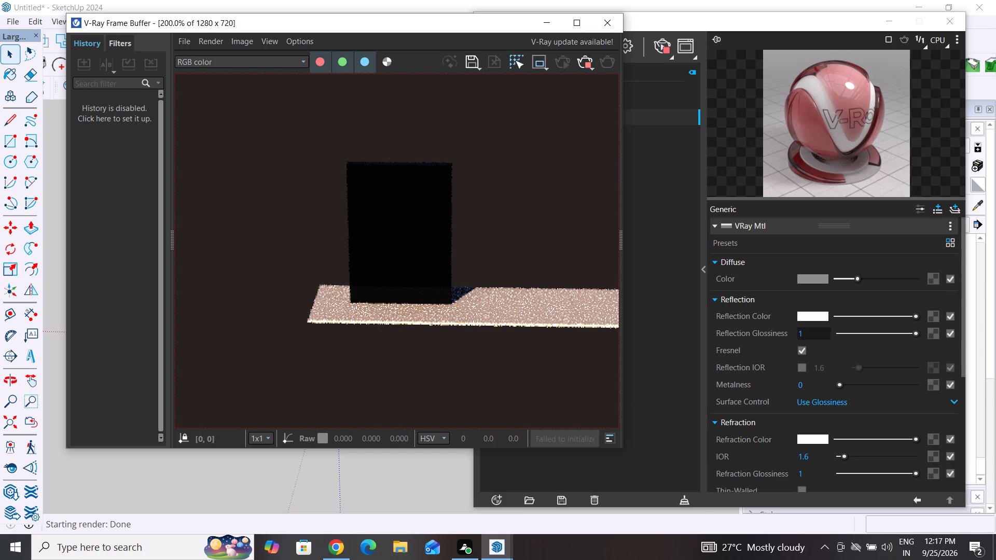
Brighten the GLASS material's fog color to RGB 255, 37, 37, keeping the color picker clear of the rendered panel.
scroll(799, 358, down, 2)
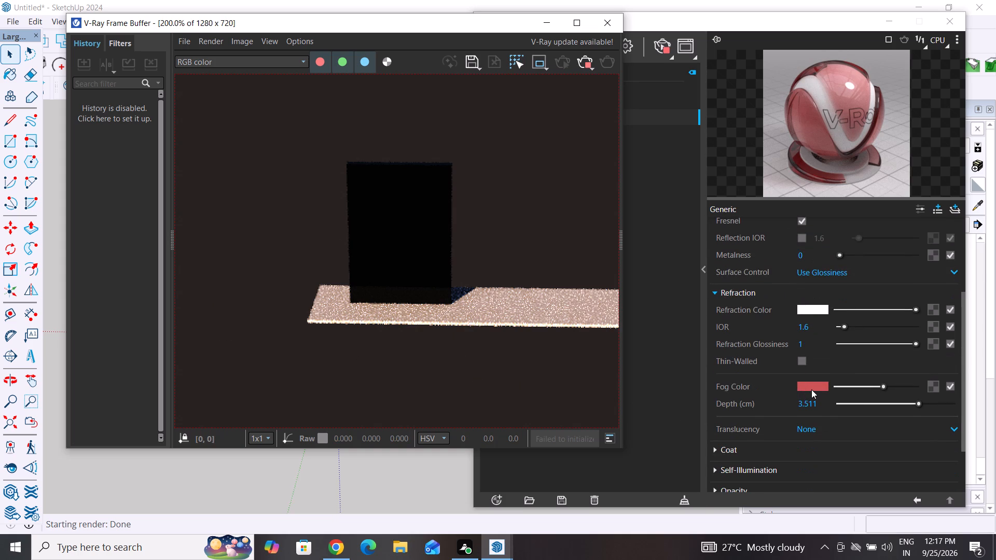
click(811, 389)
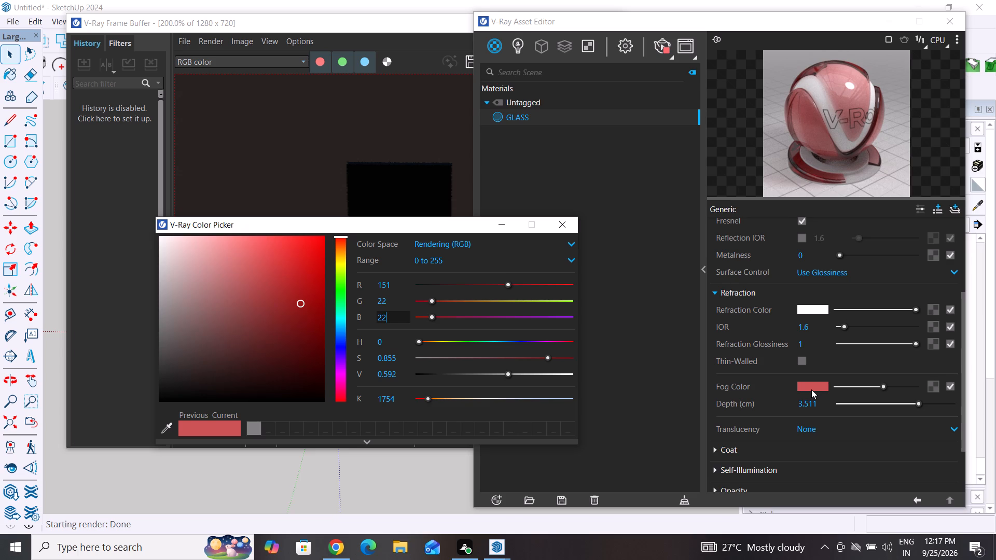
drag(887, 385, 921, 383)
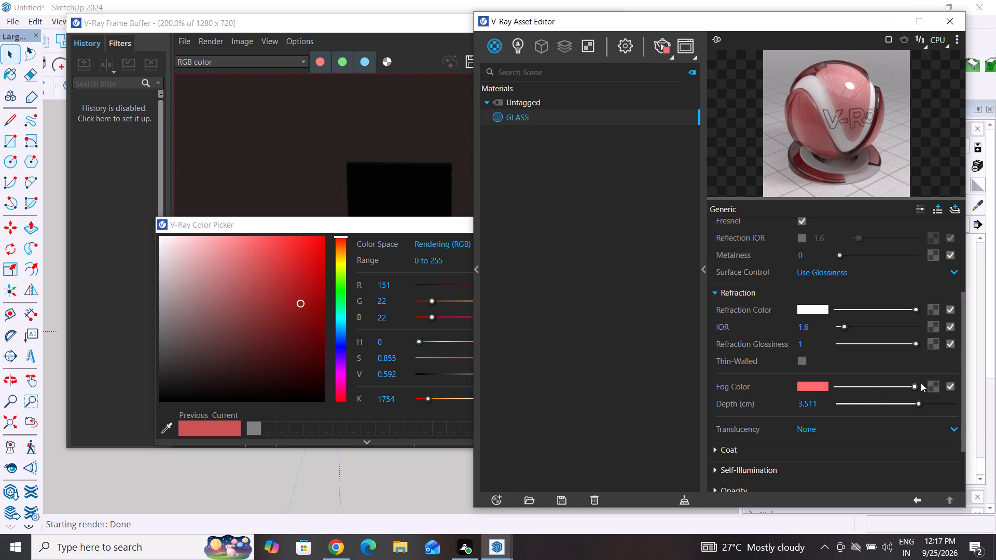
drag(921, 383, 928, 384)
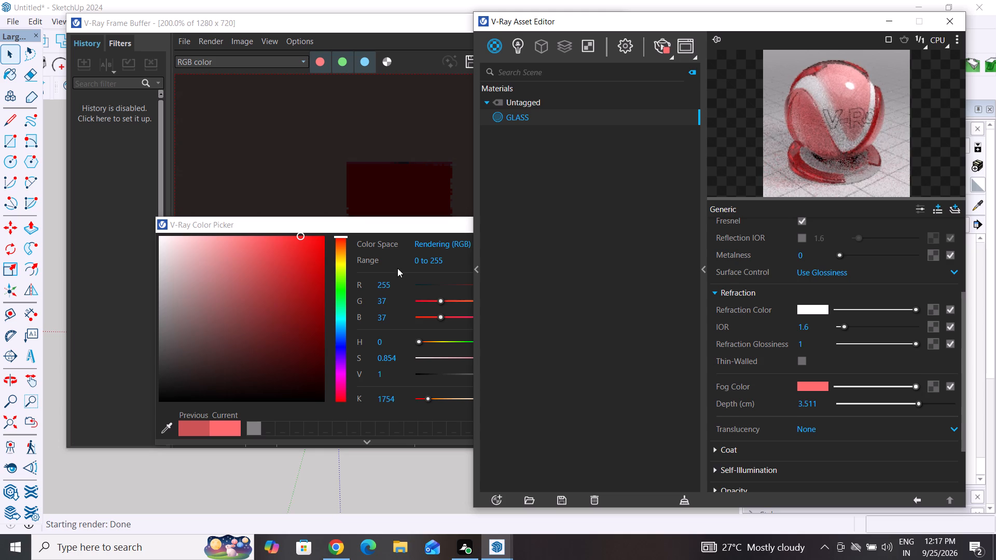
drag(405, 229, 503, 477)
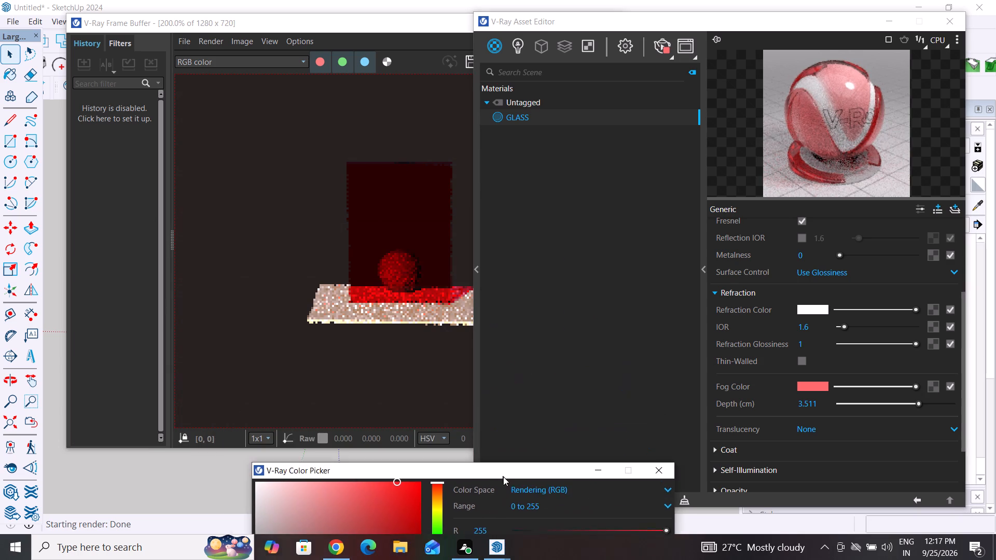
drag(503, 477, 536, 339)
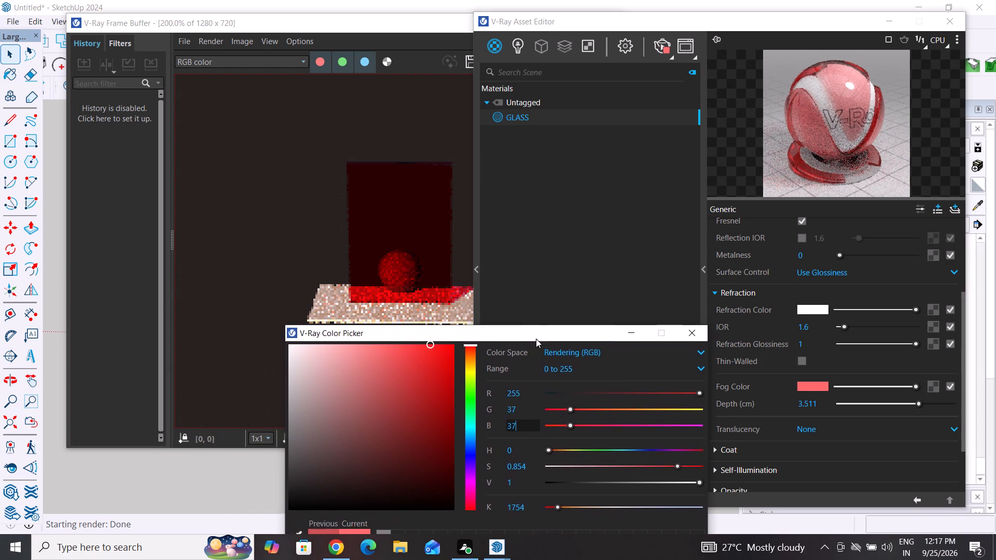
drag(536, 339, 536, 338)
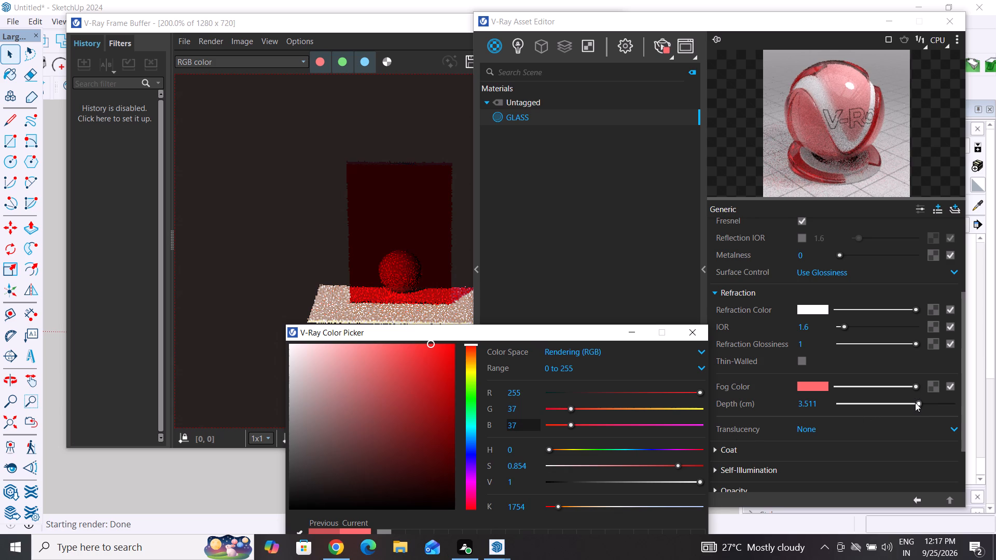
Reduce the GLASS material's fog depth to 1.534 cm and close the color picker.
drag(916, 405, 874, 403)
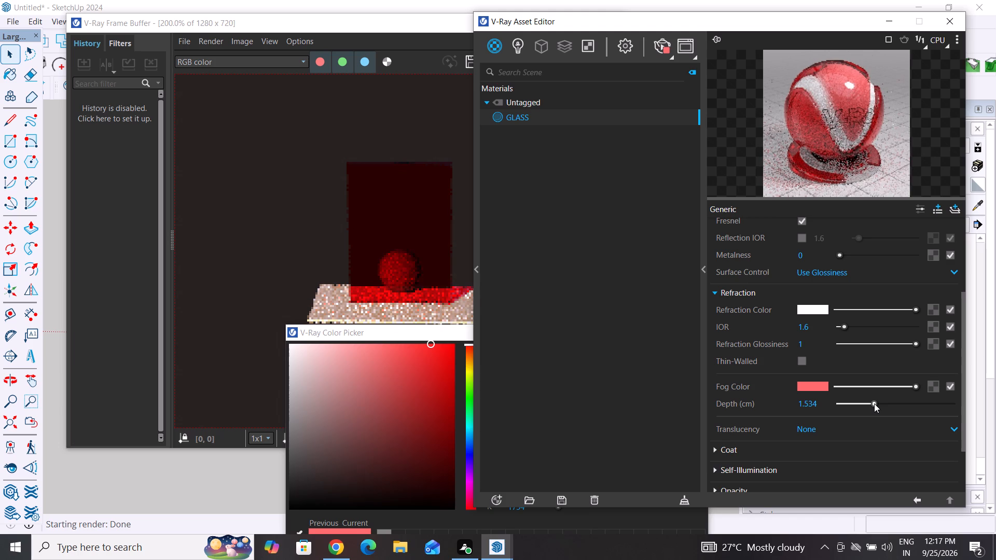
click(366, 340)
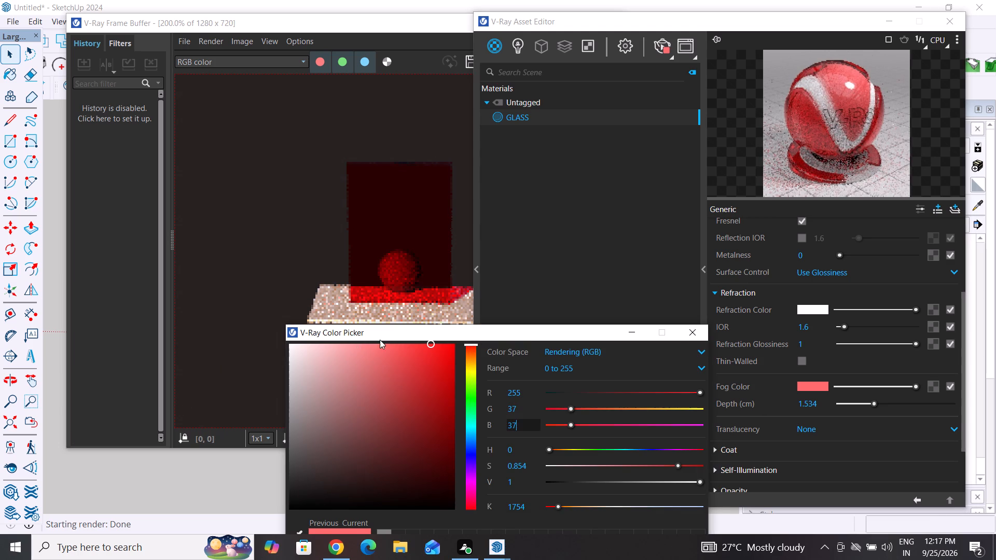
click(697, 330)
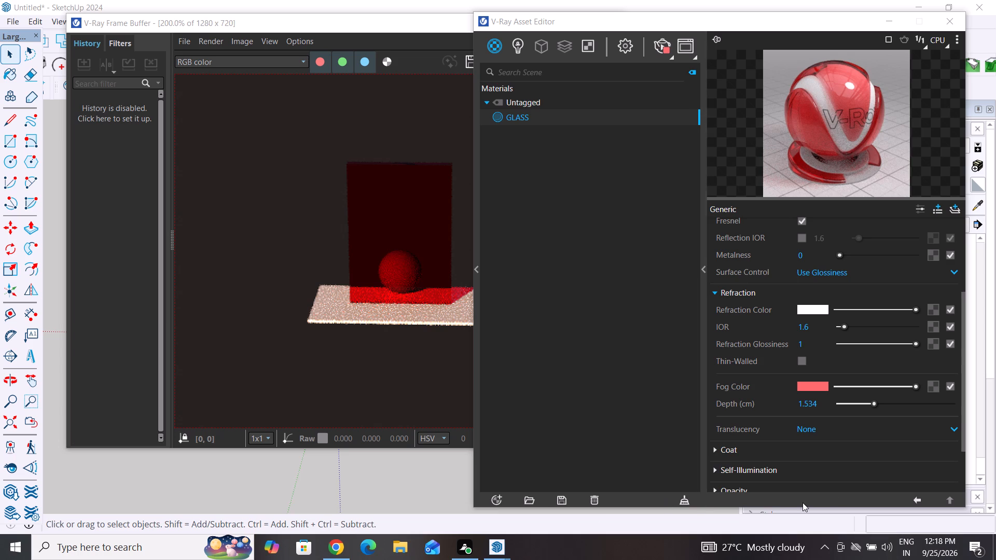
Try lower and higher fog depths on the GLASS material, ending with the depth at 5 cm.
drag(875, 405, 857, 404)
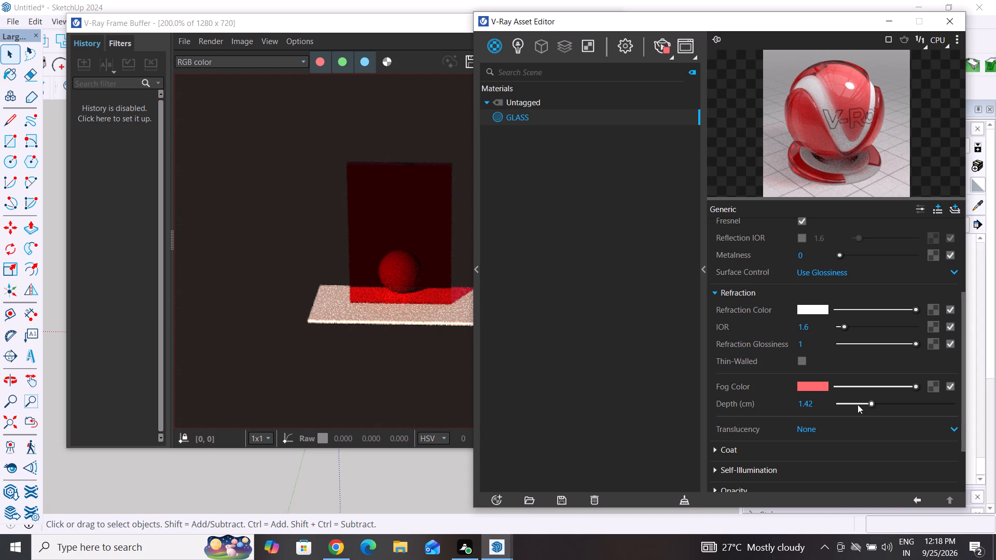
drag(857, 404, 831, 408)
drag(841, 404, 995, 404)
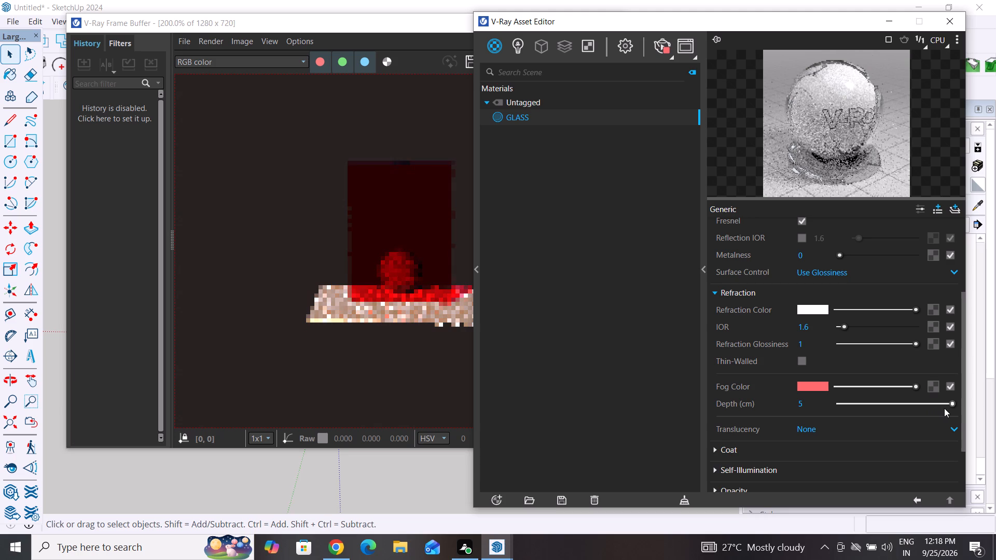
drag(952, 405, 943, 404)
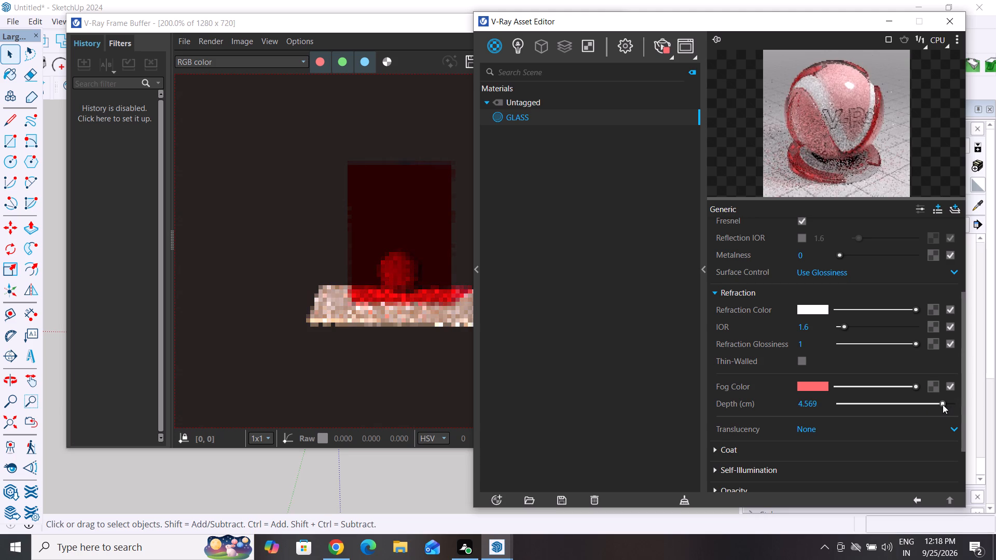
drag(943, 404, 959, 404)
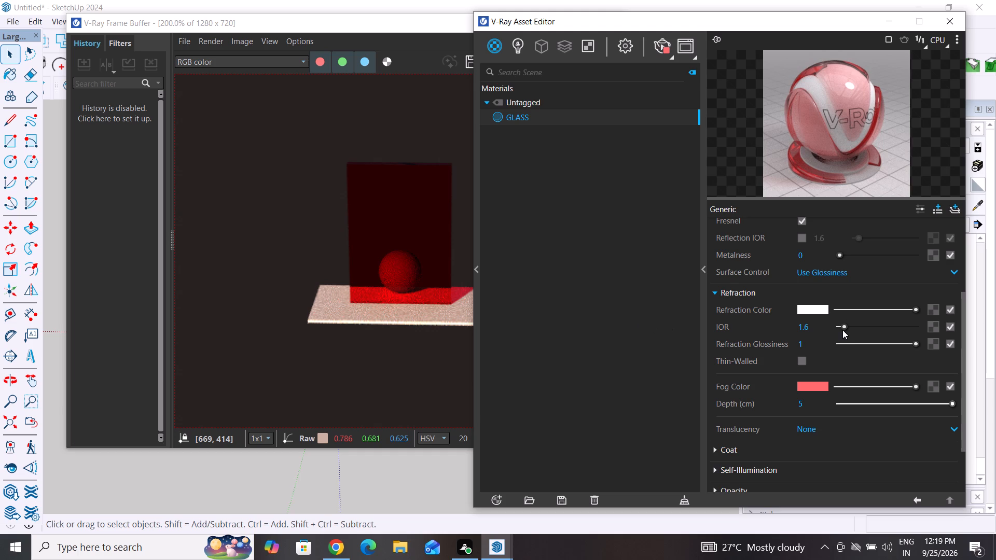
Try a higher refraction IOR on the GLASS material, settle on 0, and review its reflection and refraction settings.
drag(846, 327, 855, 328)
drag(855, 328, 789, 337)
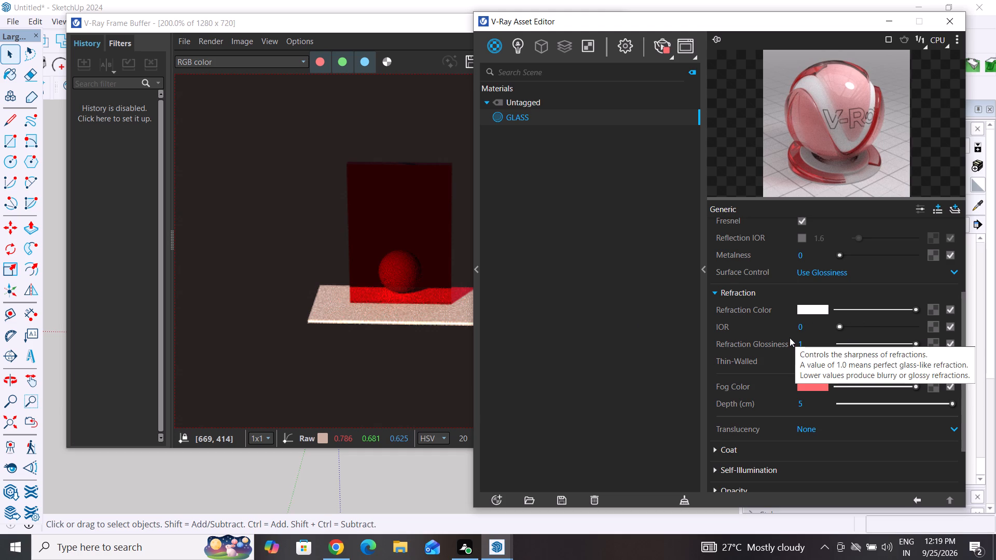
scroll(803, 331, up, 4)
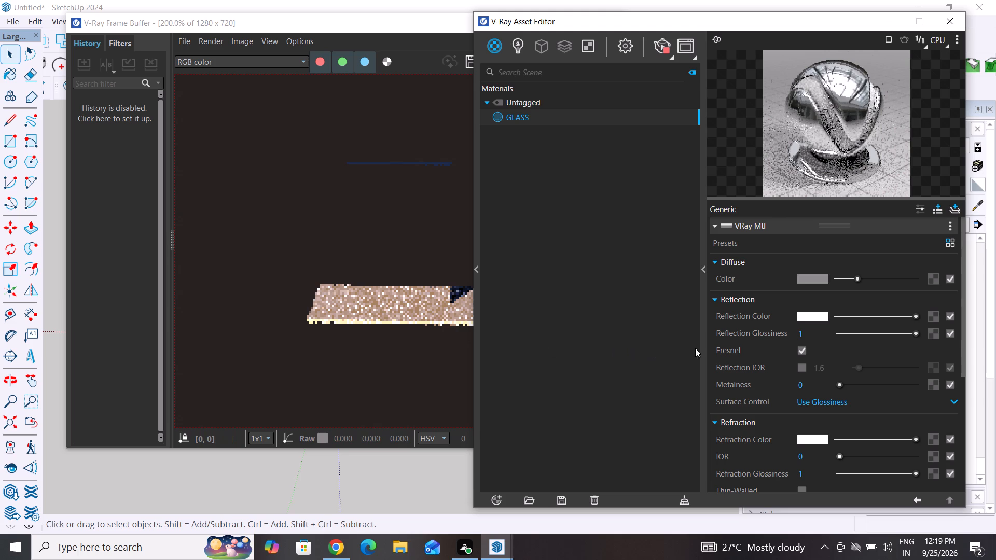
scroll(773, 355, down, 2)
scroll(773, 355, up, 2)
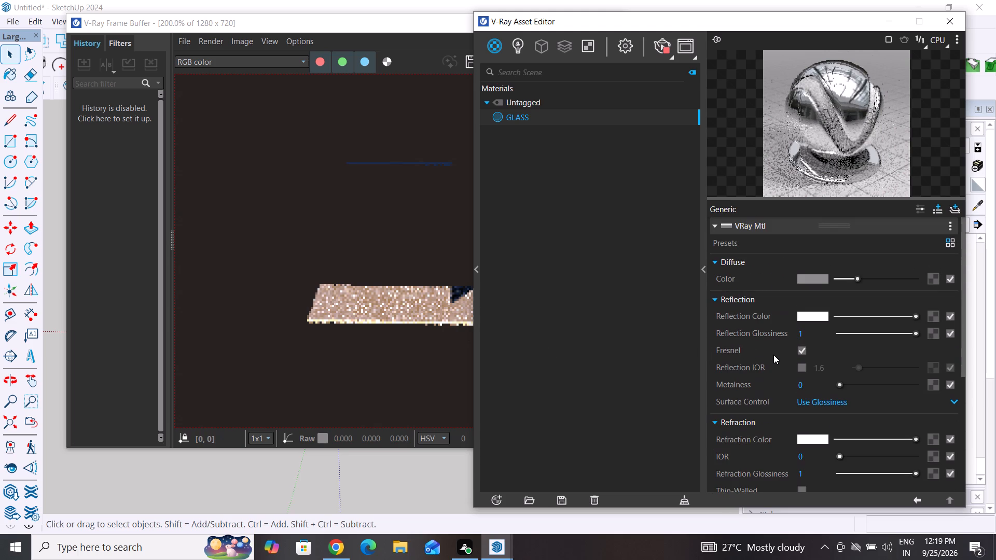
scroll(826, 325, up, 3)
scroll(826, 325, down, 1)
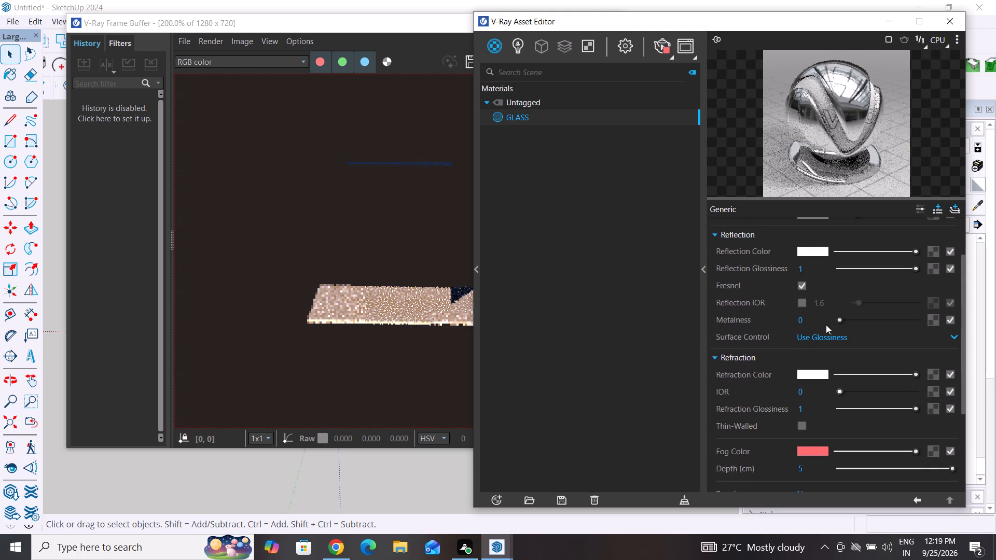
Raise the GLASS material's refraction IOR, trying 1.32 and 8.8 before ending at 25.
scroll(826, 325, down, 1)
drag(840, 325, 850, 327)
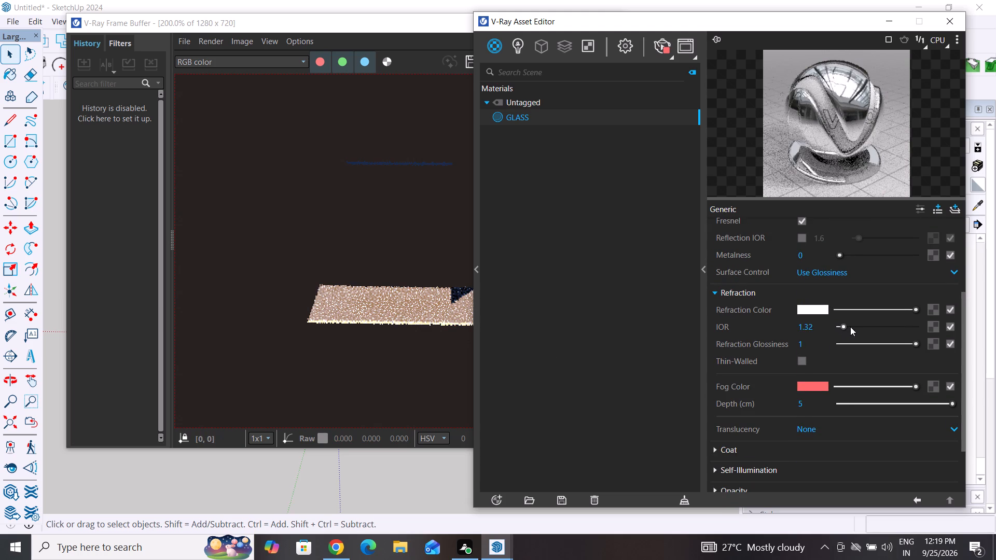
drag(850, 327, 866, 327)
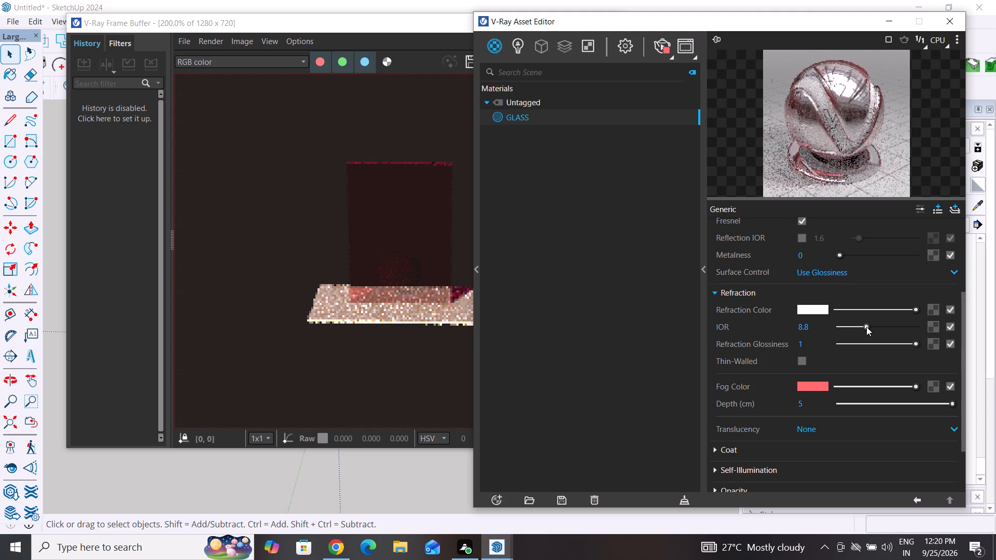
scroll(845, 359, down, 2)
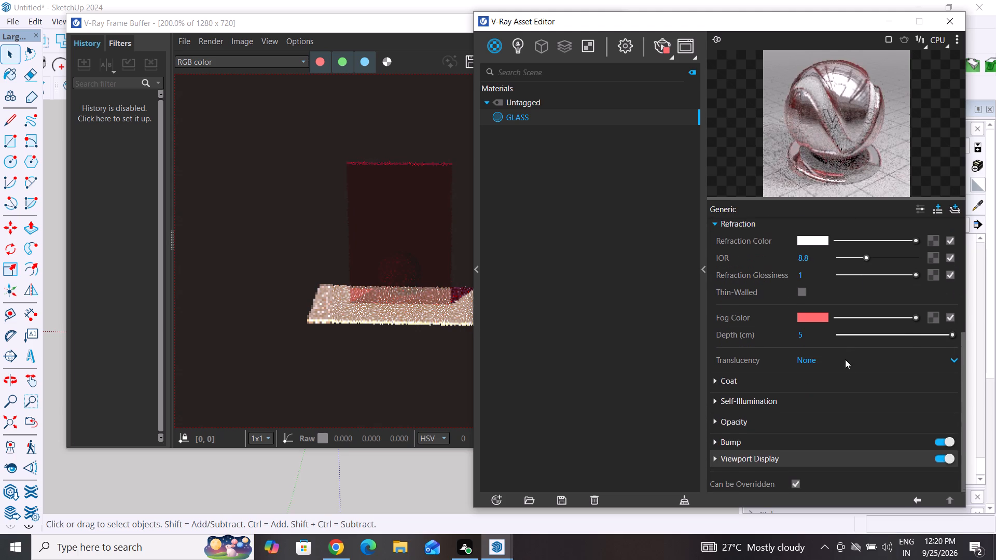
click(917, 317)
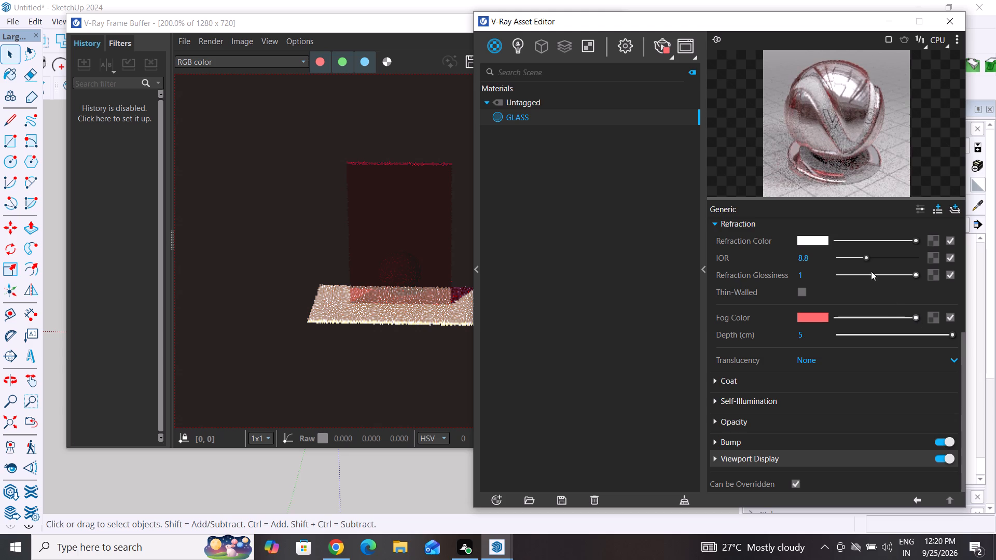
drag(864, 257, 960, 257)
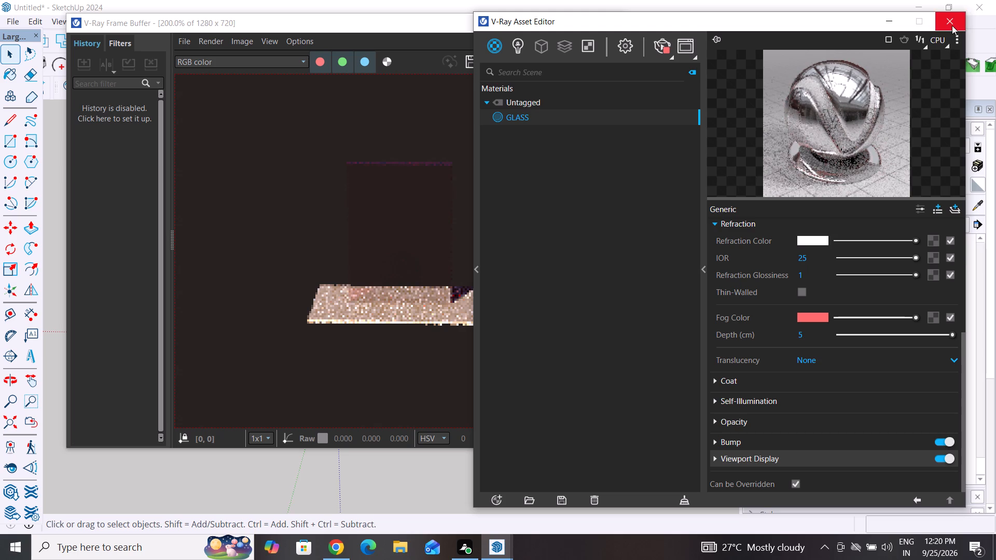
Darken the GLASS material's fog color slightly and close the Asset Editor.
drag(915, 318, 866, 314)
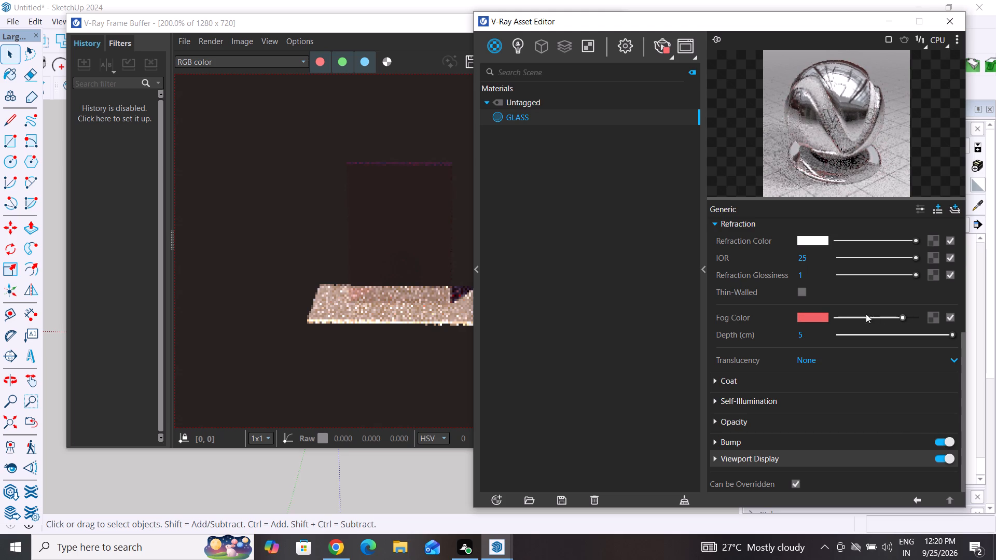
drag(866, 314, 862, 314)
click(948, 19)
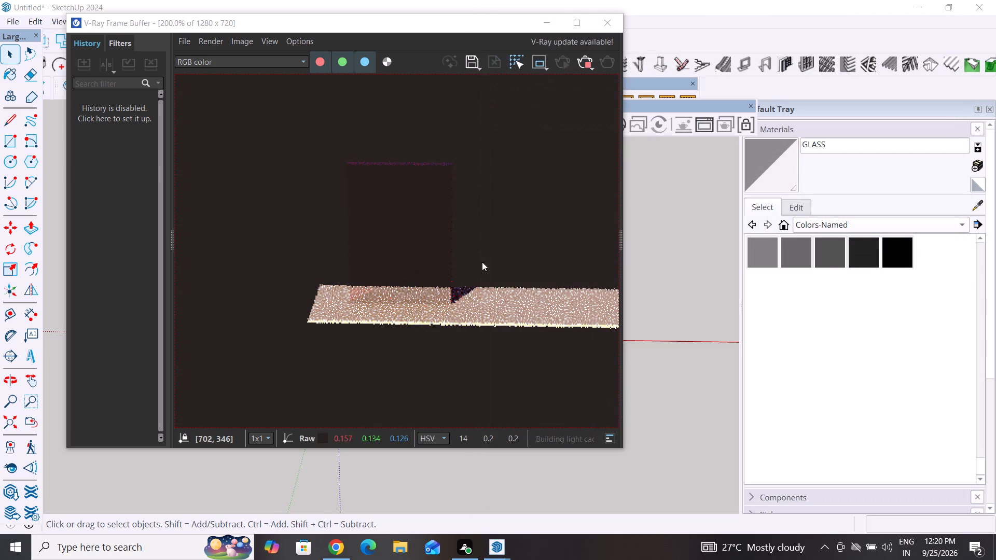
Examine the rendered glass panel's lower corner and the base up close, and close the Frame Buffer.
scroll(433, 316, up, 2)
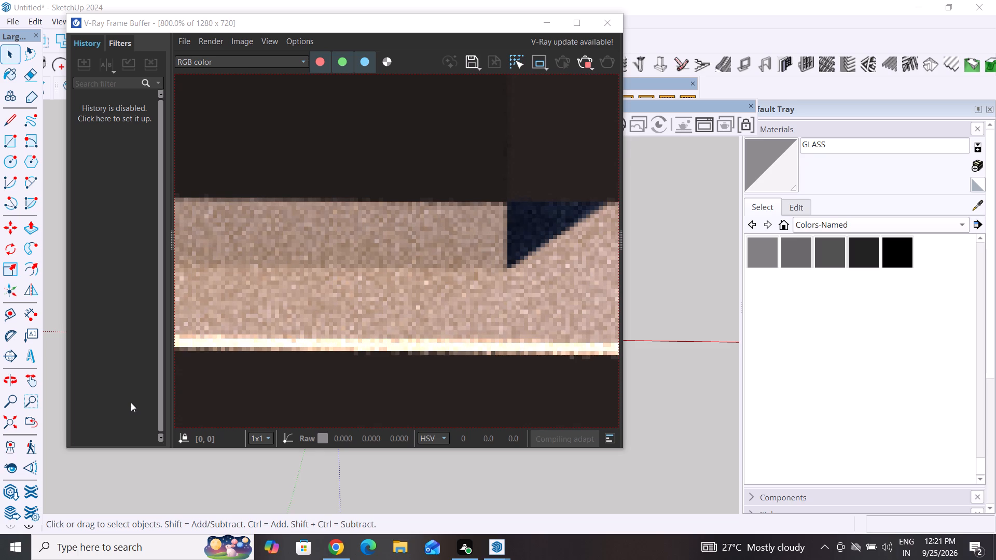
click(607, 20)
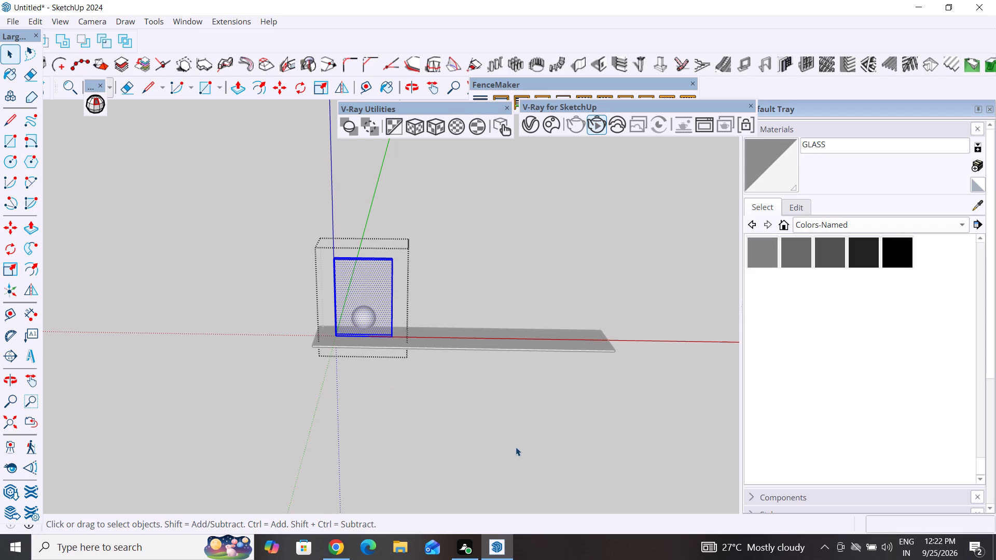
Deselect the glass panel's geometry and start the Rectangle tool for a new shape near the panel on the base slab.
scroll(519, 451, up, 1)
middle_click(523, 421)
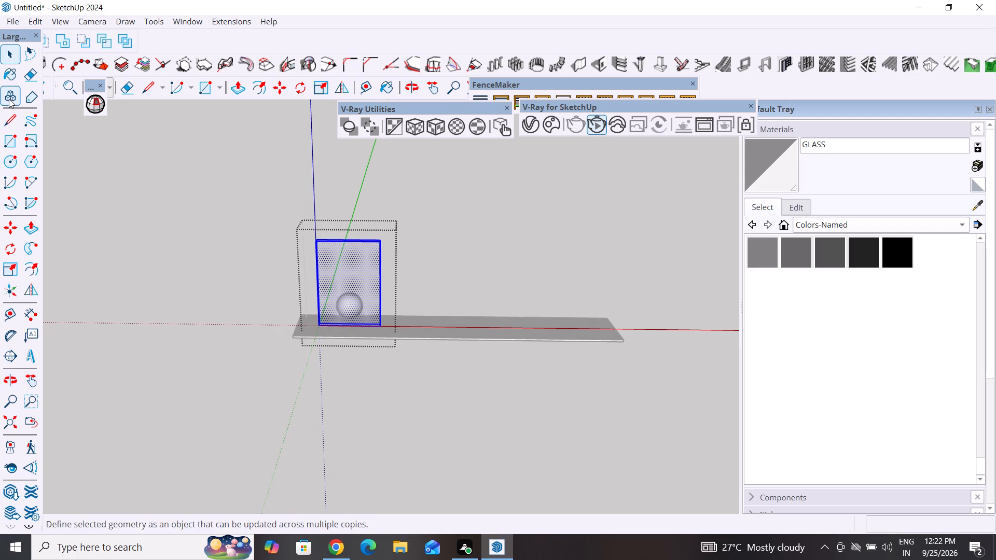
double_click(132, 204)
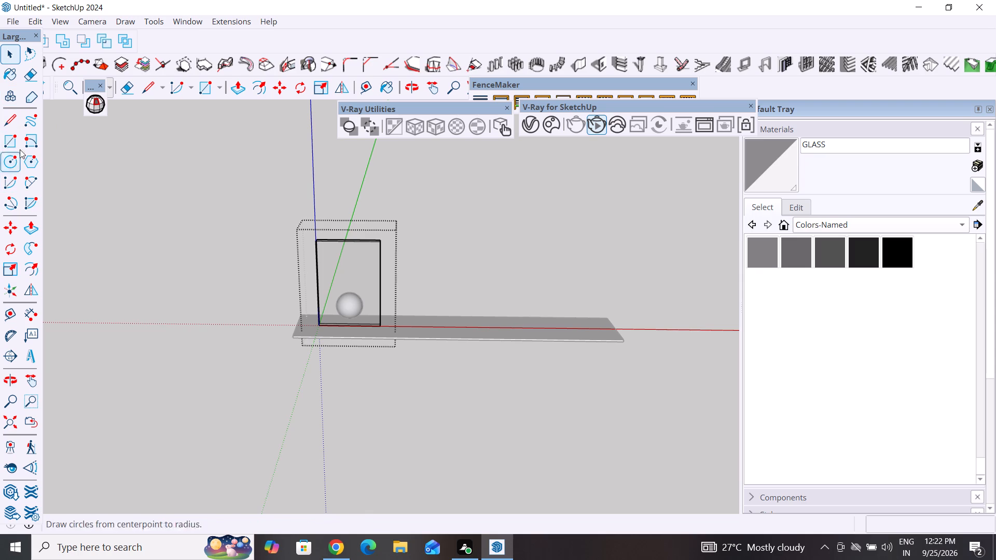
click(11, 139)
middle_drag(431, 304, 423, 362)
scroll(427, 339, up, 5)
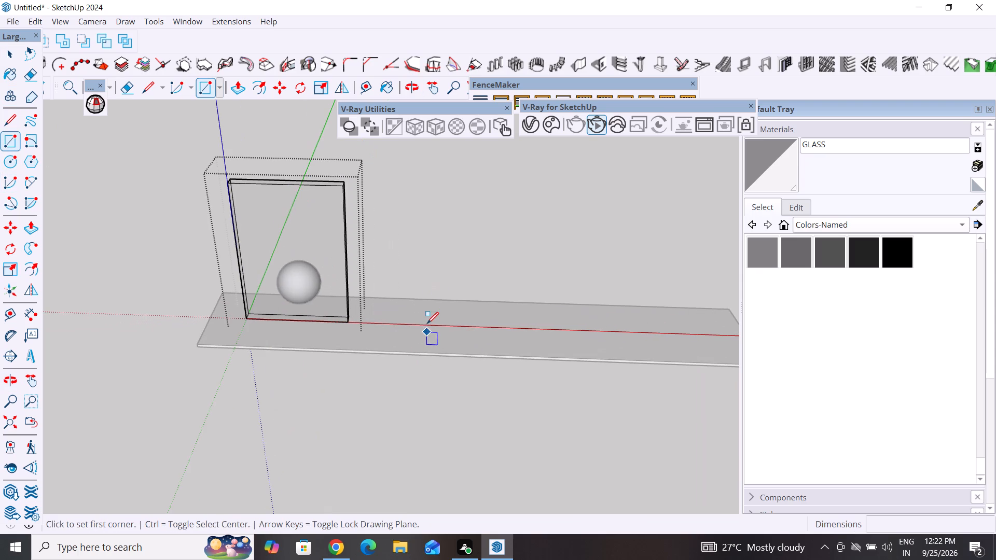
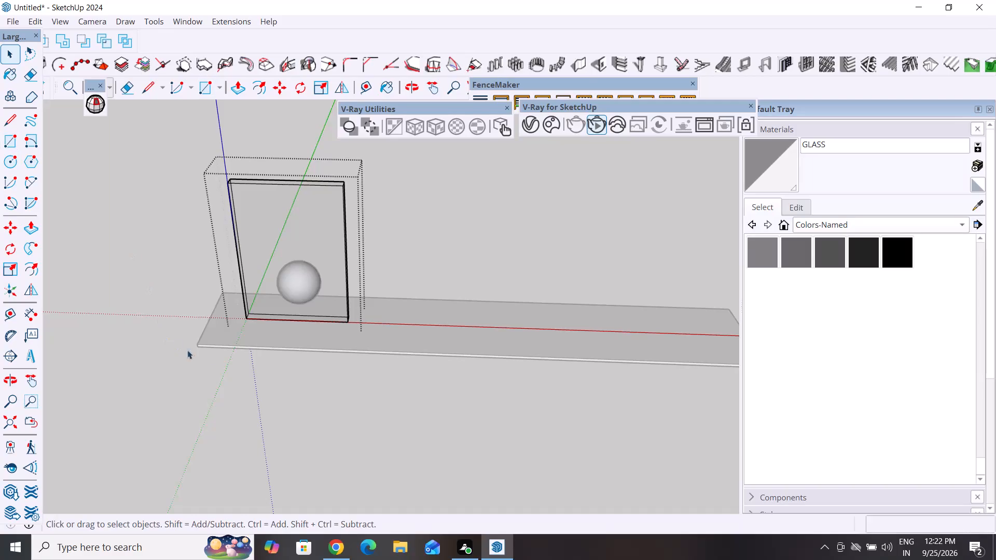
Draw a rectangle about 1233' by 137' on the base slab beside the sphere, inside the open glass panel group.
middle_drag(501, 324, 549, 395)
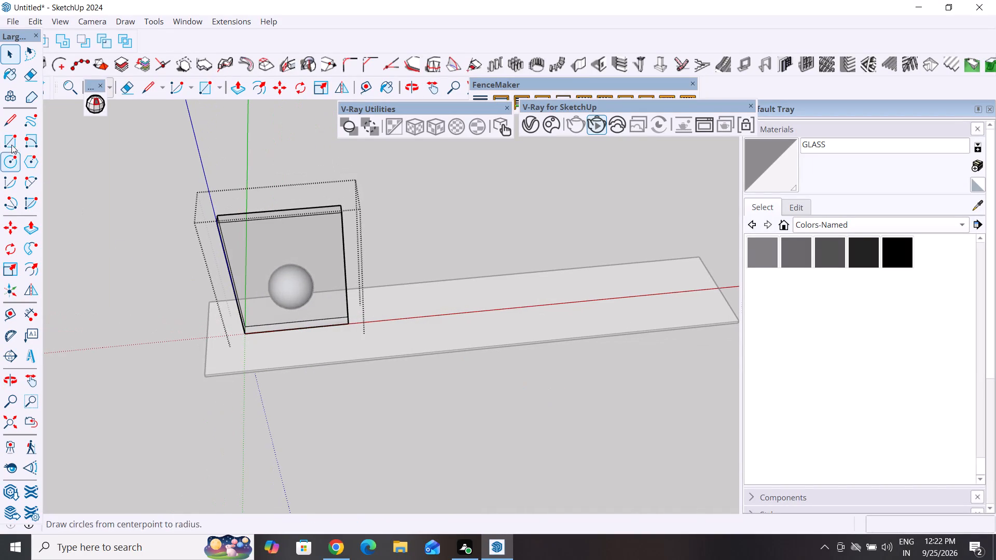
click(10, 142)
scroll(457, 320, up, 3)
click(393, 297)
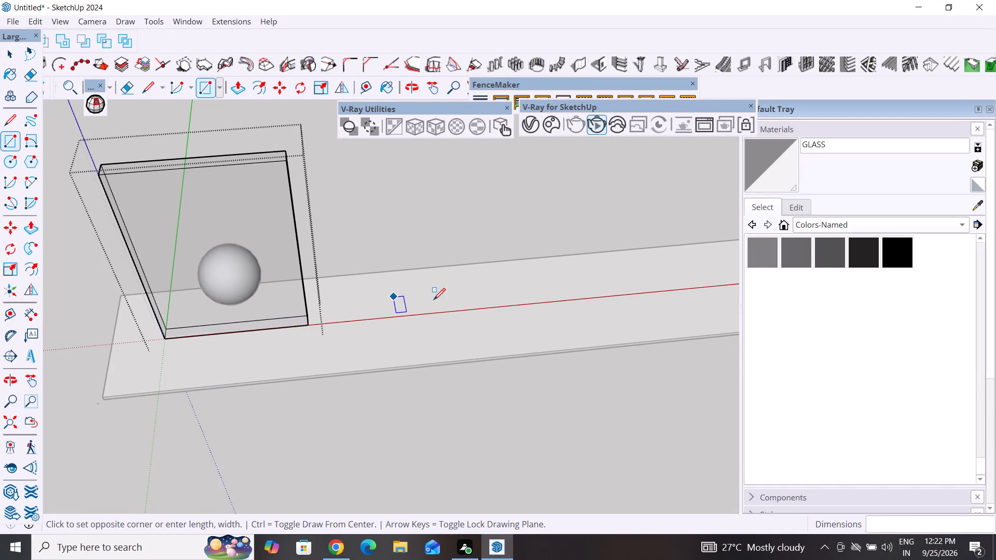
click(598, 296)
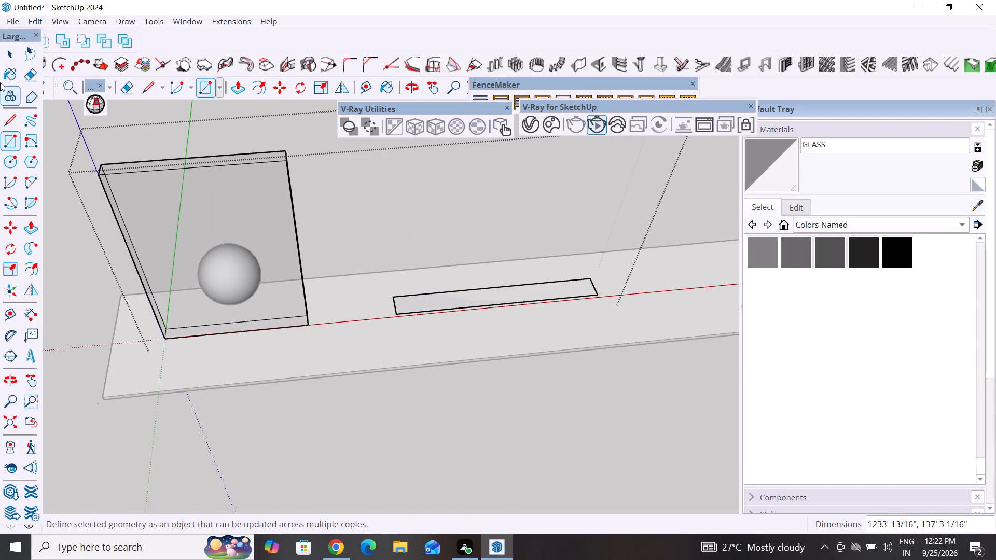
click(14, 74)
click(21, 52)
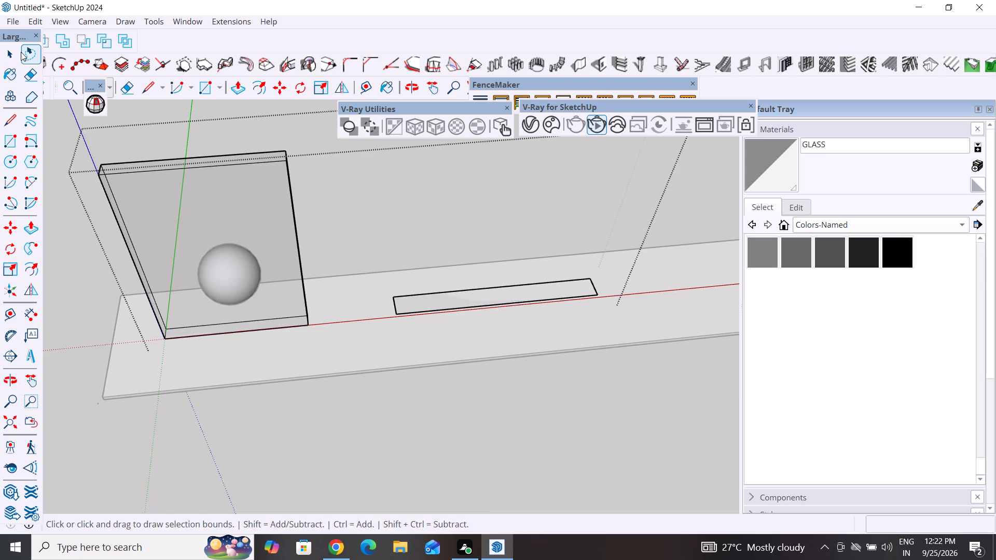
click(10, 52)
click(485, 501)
Delete the glass panel group together with the rectangle drawn inside it.
middle_drag(587, 438, 384, 365)
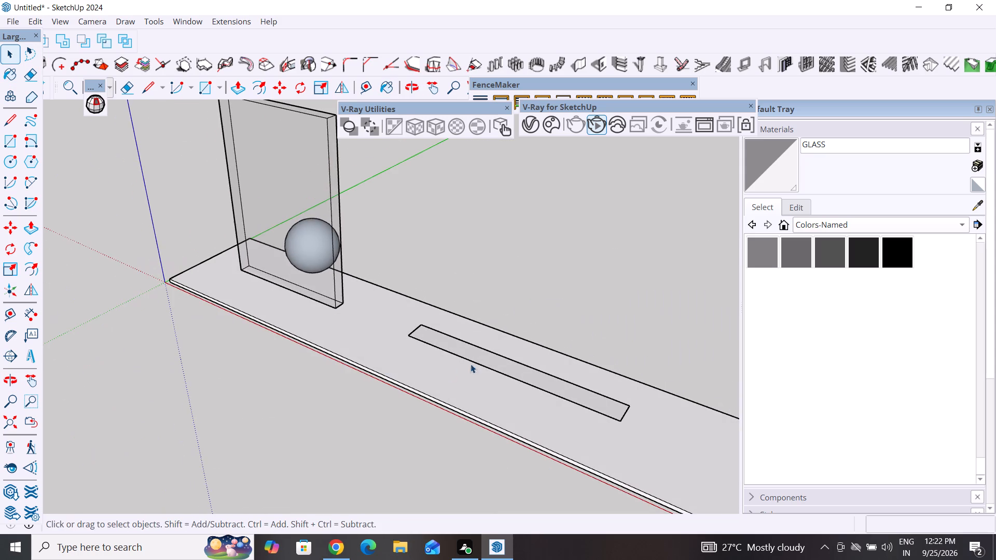
click(486, 359)
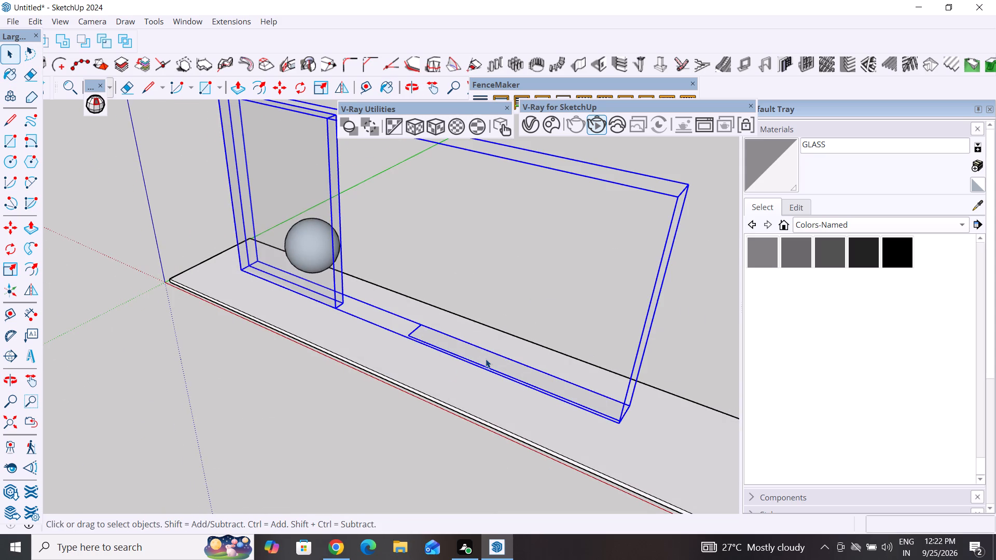
key(Delete)
Draw a thin rectangle about 824' by 59' on the base slab in front of the sphere.
middle_drag(358, 397, 528, 396)
click(12, 137)
scroll(266, 300, up, 4)
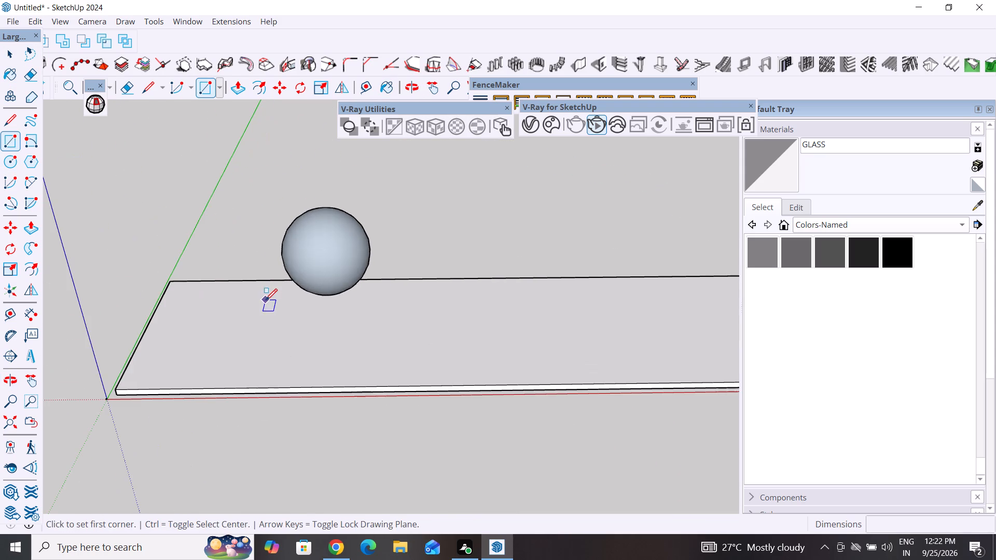
click(212, 306)
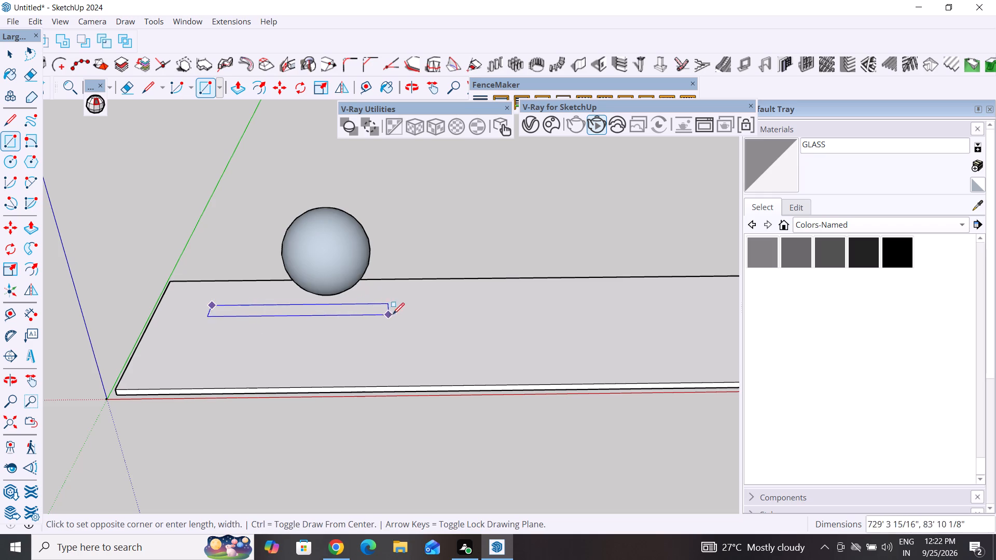
click(415, 312)
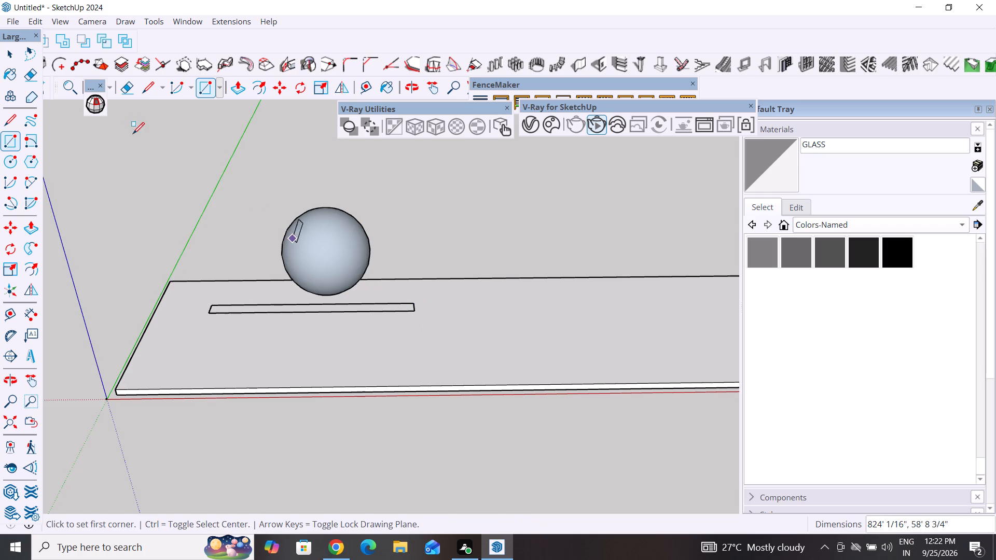
click(12, 52)
click(490, 218)
Push/Pull the thin rectangle upward about 967' to form an upright panel in front of the sphere.
middle_drag(422, 356, 408, 458)
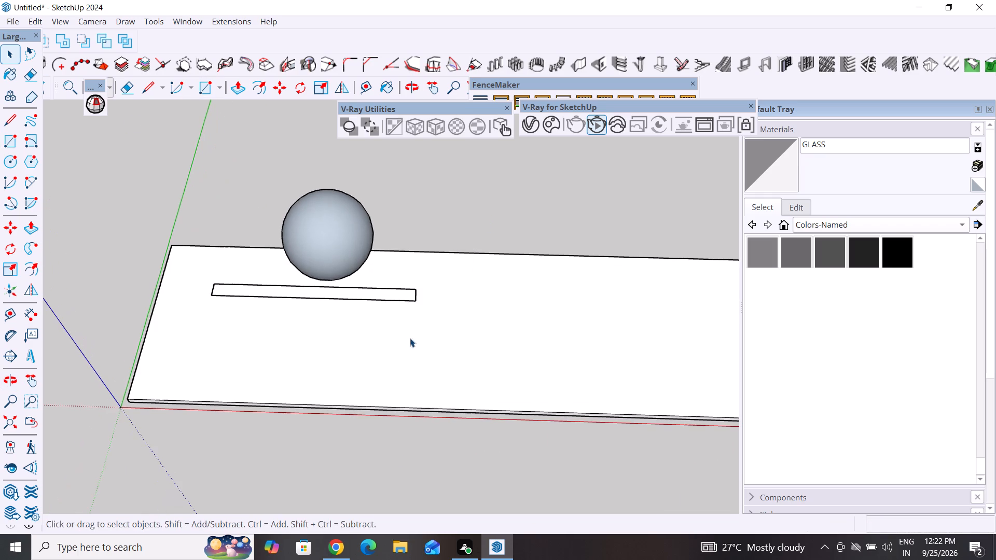
click(409, 294)
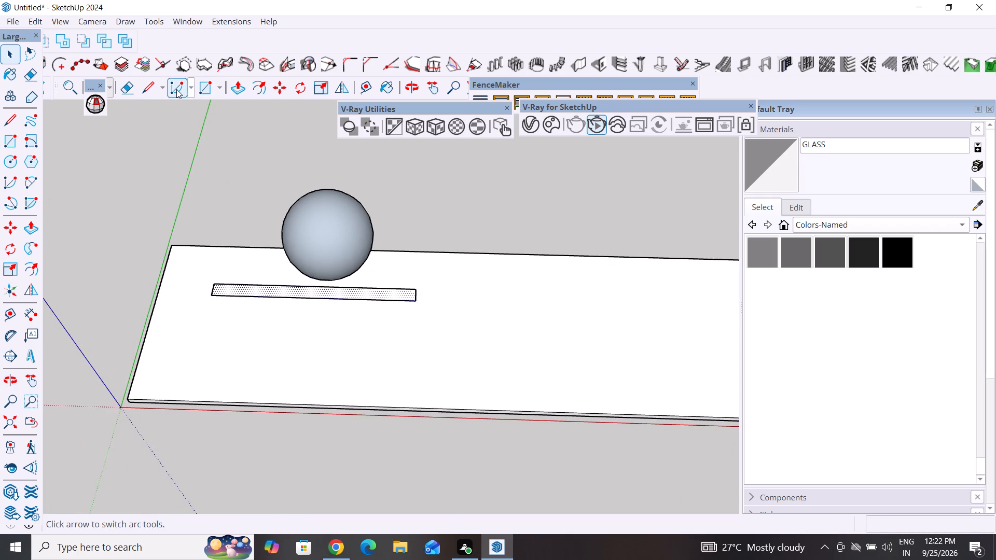
click(243, 86)
scroll(390, 390, down, 8)
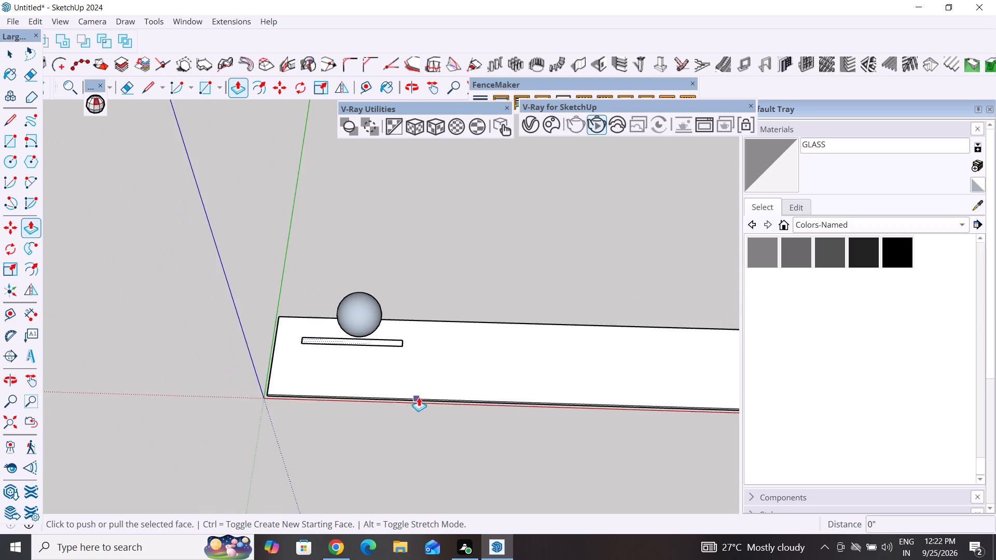
middle_drag(404, 397, 305, 359)
scroll(388, 340, up, 5)
click(386, 347)
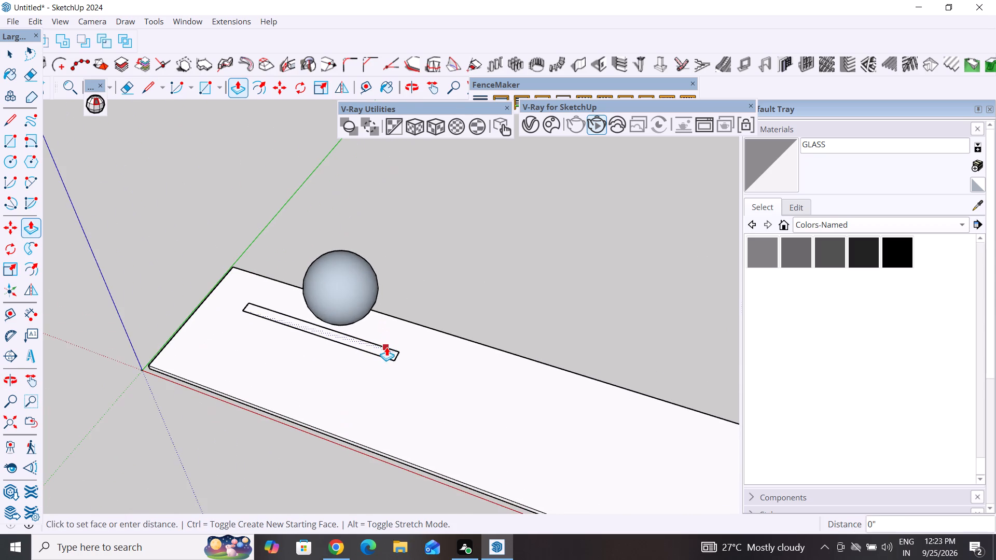
click(385, 179)
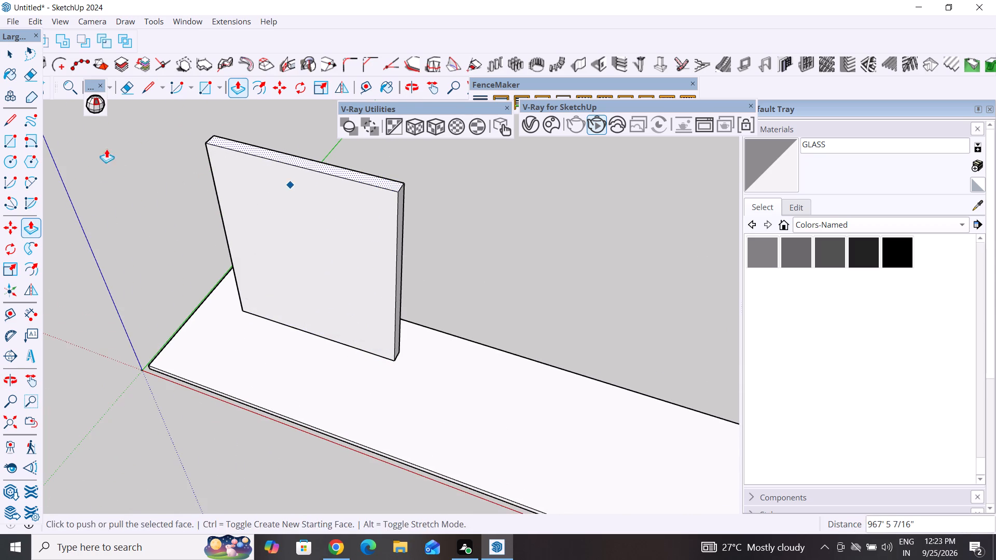
click(7, 57)
double_click(596, 286)
Select all of the upright panel's geometry and make it a group.
middle_drag(300, 429, 625, 460)
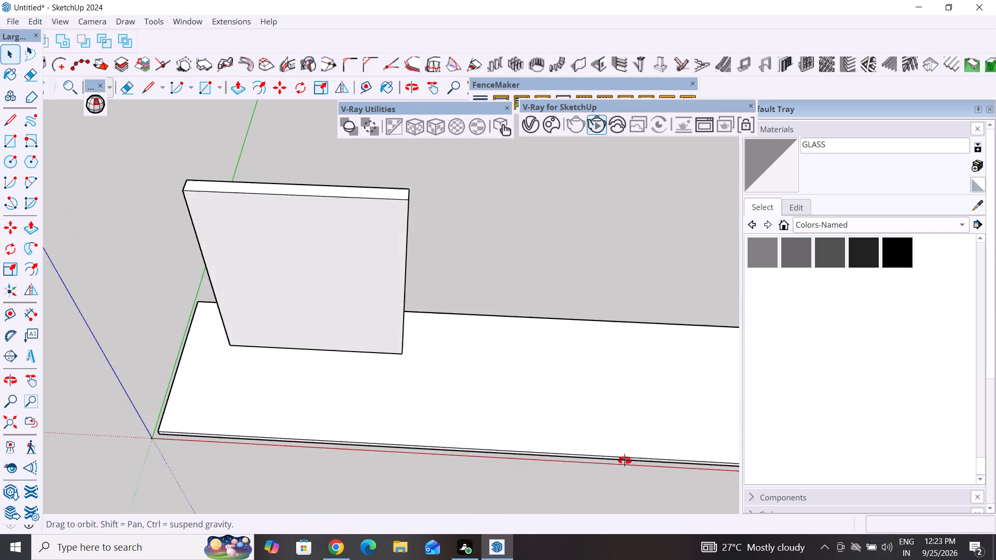
middle_drag(625, 460, 771, 417)
middle_drag(432, 465, 225, 396)
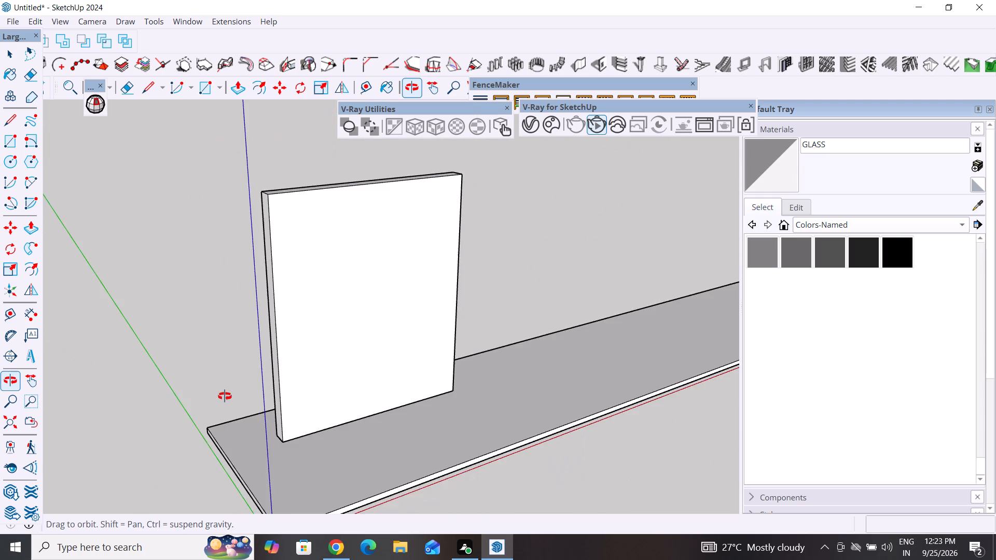
middle_drag(225, 396, 405, 409)
triple_click(354, 228)
click(354, 228)
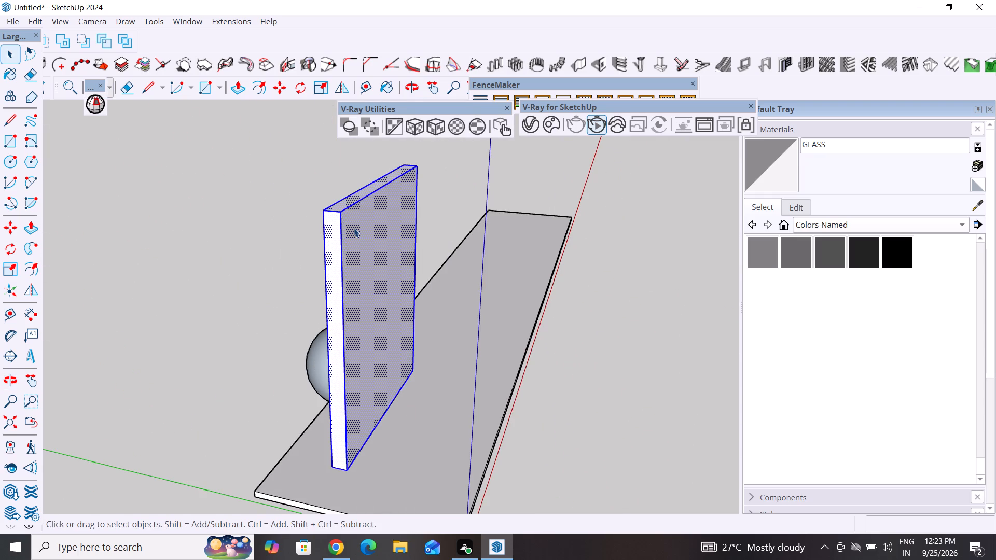
right_click(354, 228)
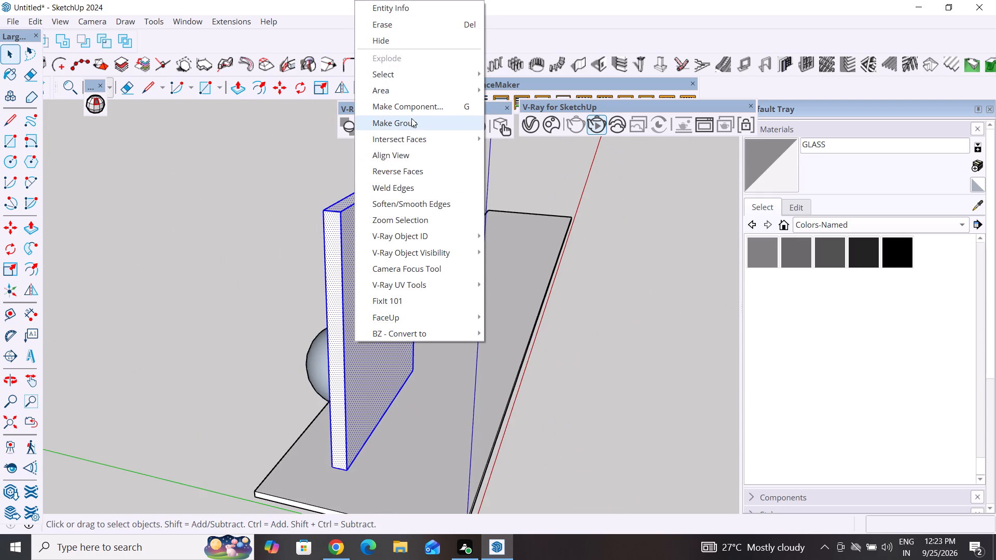
click(411, 121)
Move the upright panel group about 98' across the slab, away from the sphere.
scroll(496, 370, down, 3)
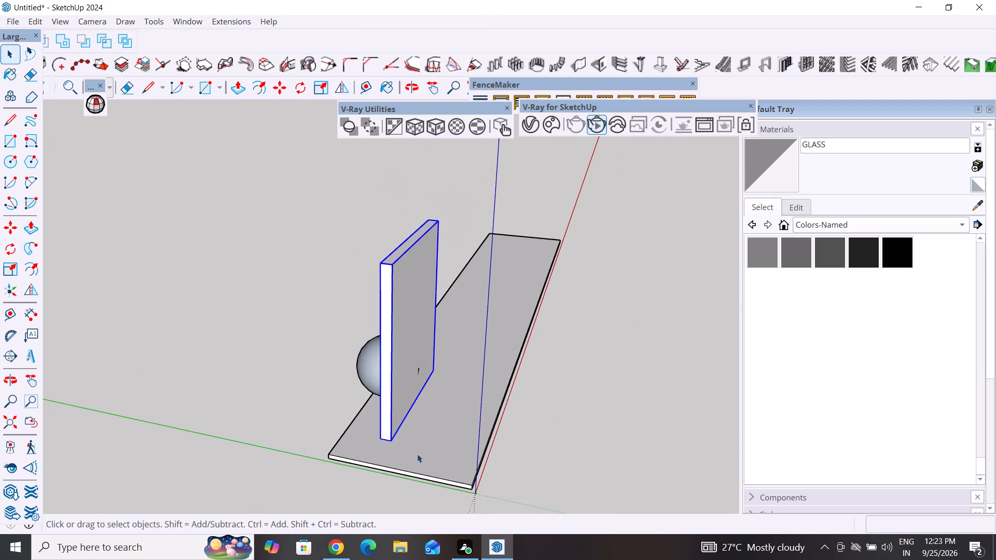
middle_drag(420, 457, 446, 471)
click(398, 436)
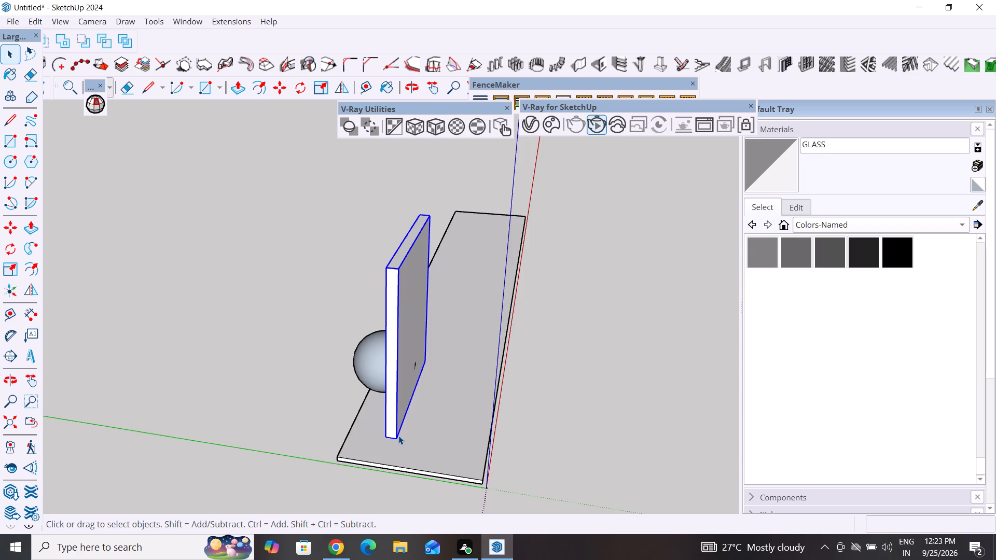
key(m)
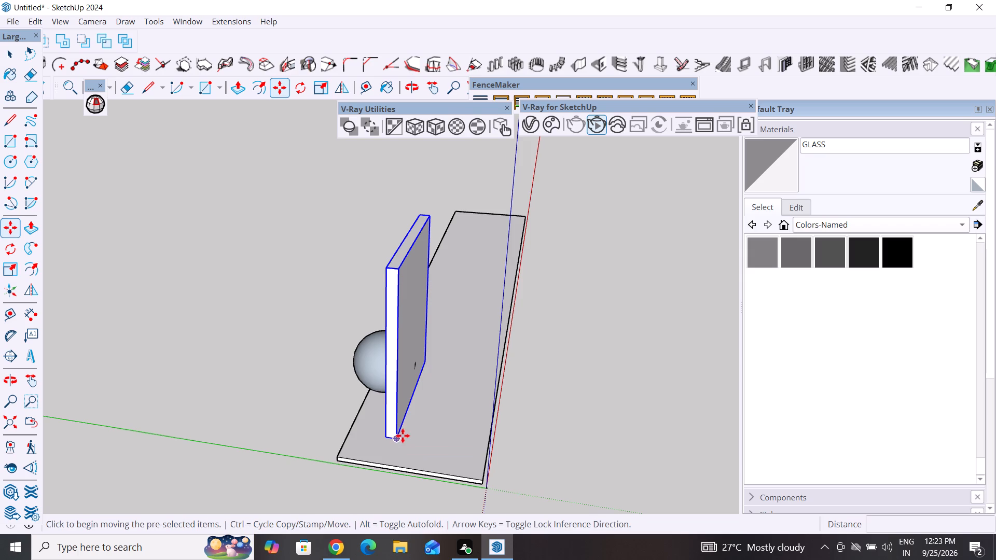
click(395, 436)
click(415, 444)
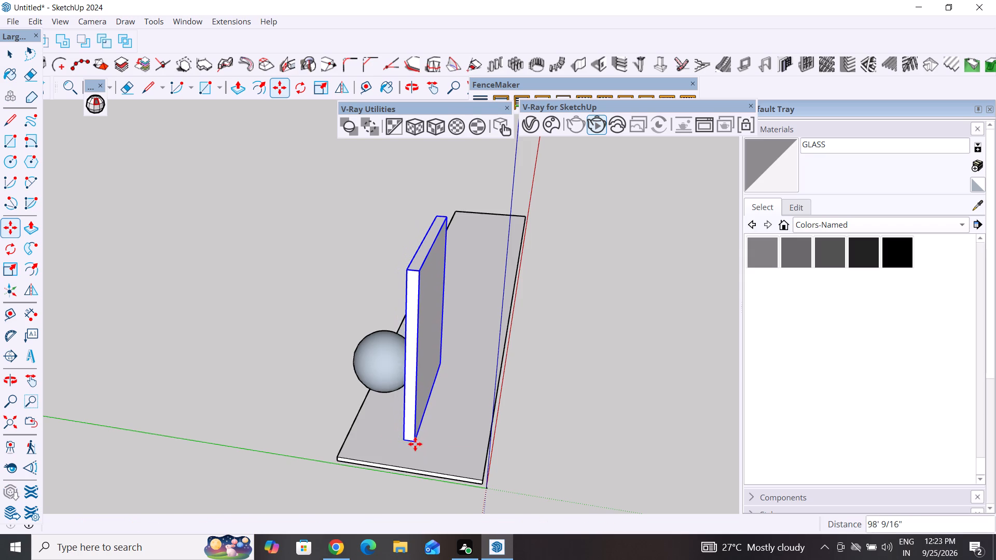
click(5, 60)
click(199, 229)
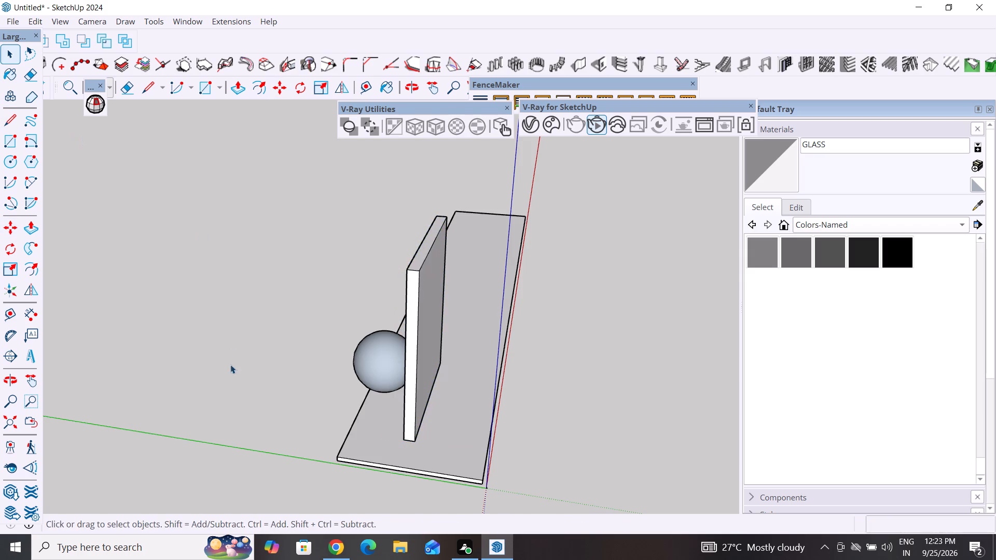
Permanently delete the GLASS material from the scene in the V-Ray Asset Editor.
middle_drag(270, 391, 565, 424)
middle_drag(570, 437, 100, 357)
middle_drag(333, 375, 272, 357)
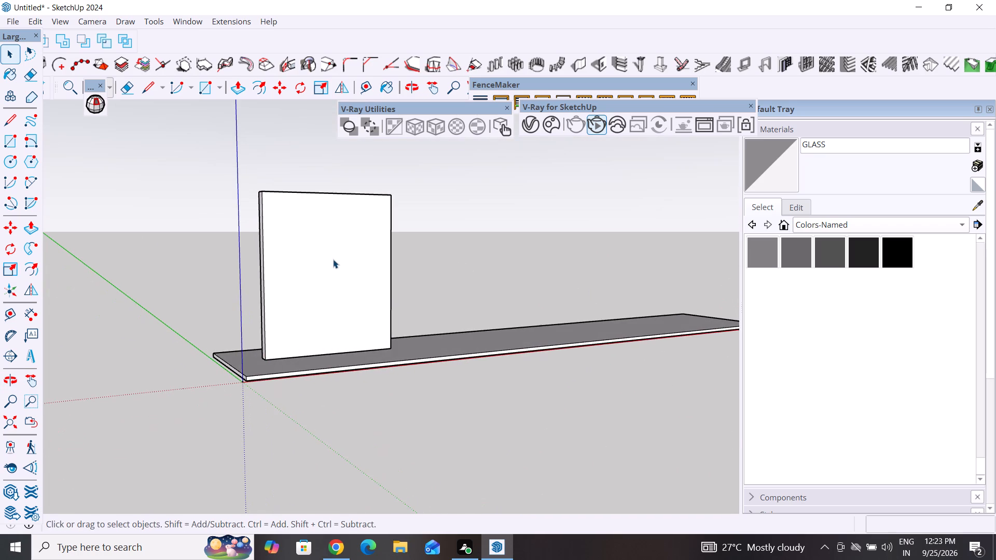
click(333, 259)
click(534, 121)
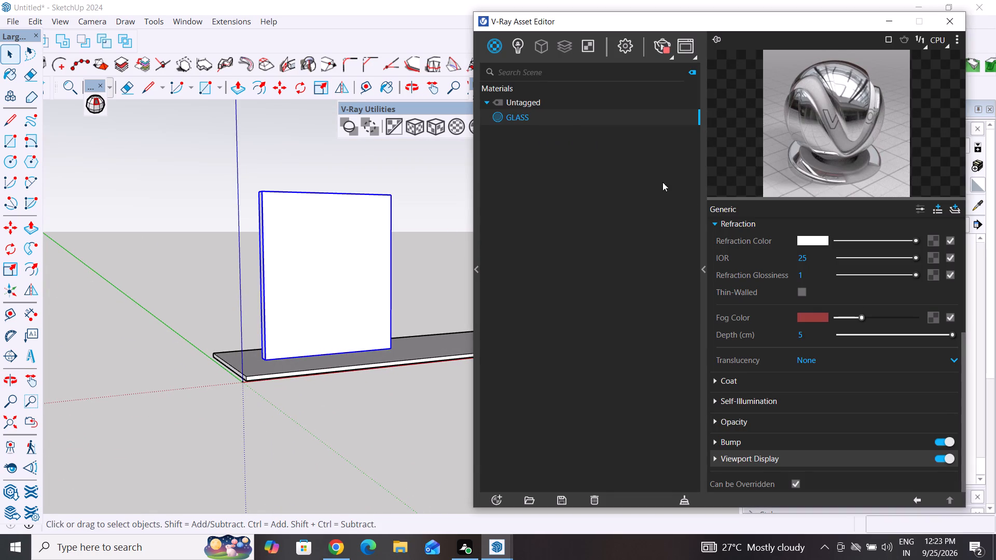
right_click(555, 118)
click(514, 146)
click(539, 117)
click(599, 498)
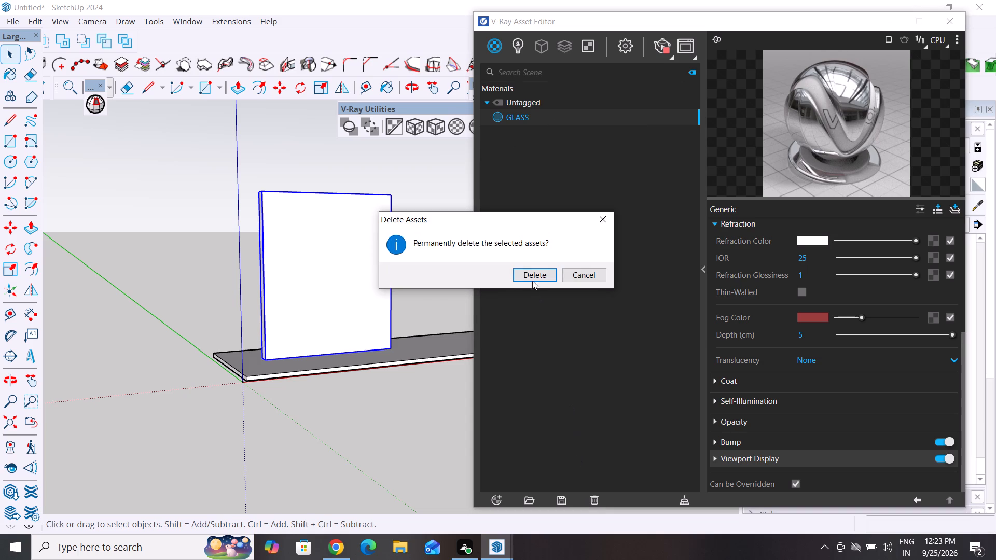
click(534, 278)
Create a new Generic V-Ray material in the Asset Editor.
click(420, 410)
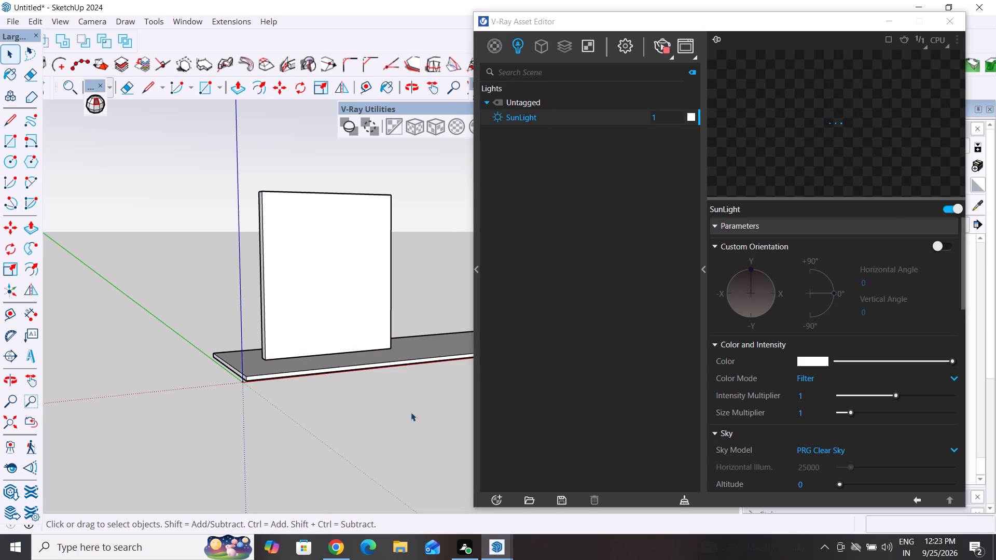
middle_drag(411, 412, 392, 551)
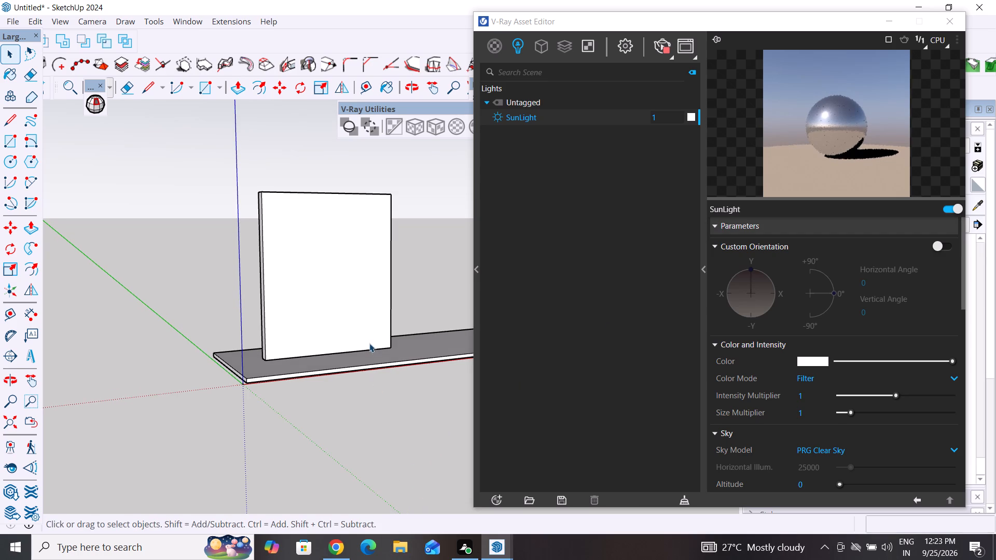
click(494, 46)
click(519, 68)
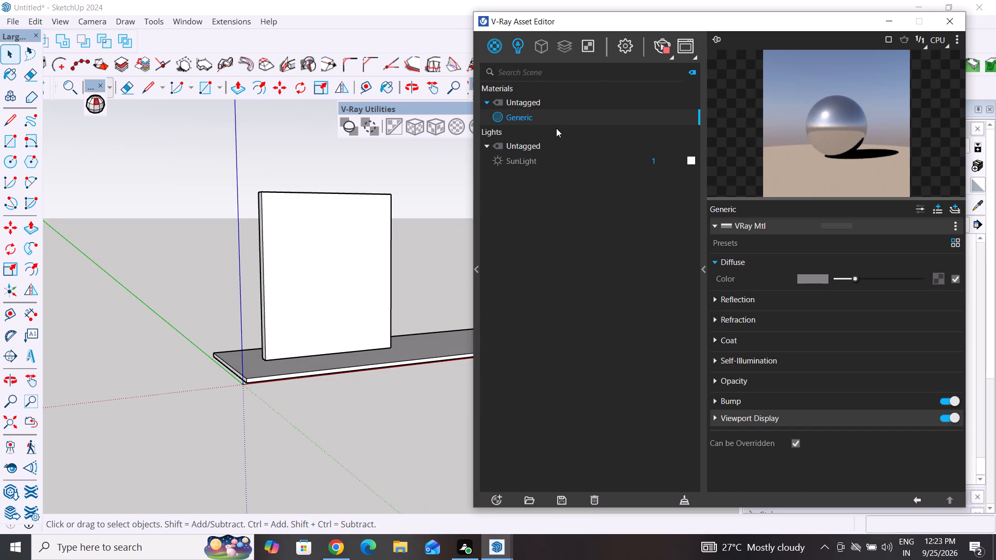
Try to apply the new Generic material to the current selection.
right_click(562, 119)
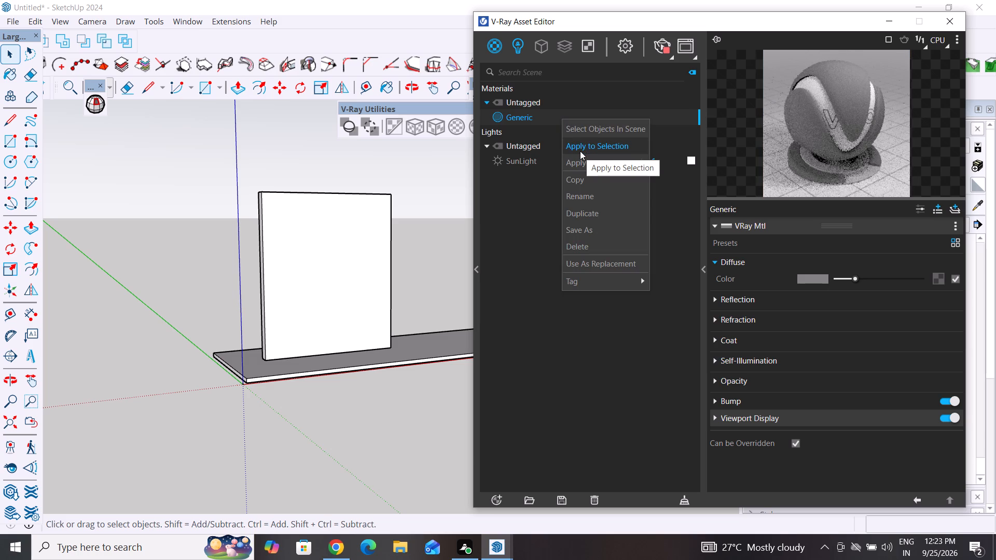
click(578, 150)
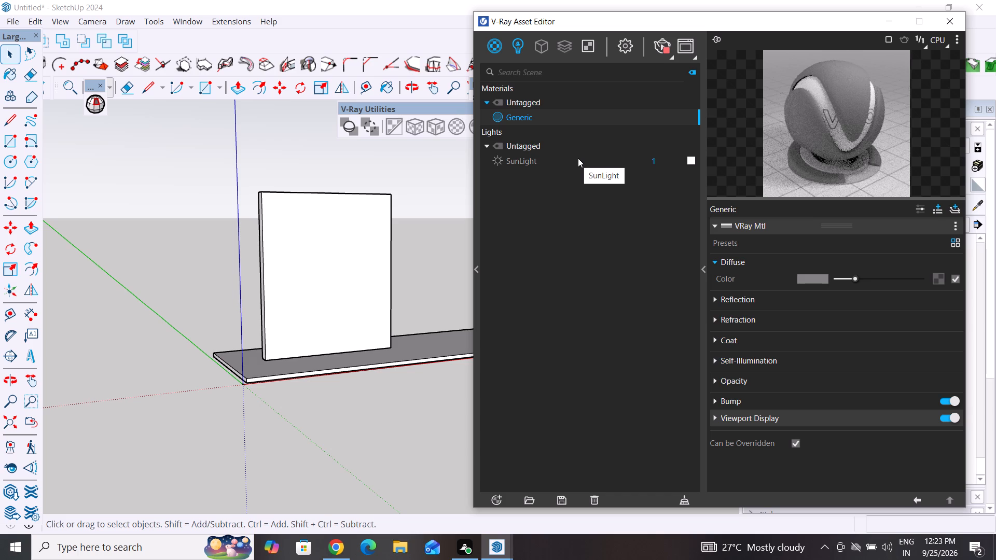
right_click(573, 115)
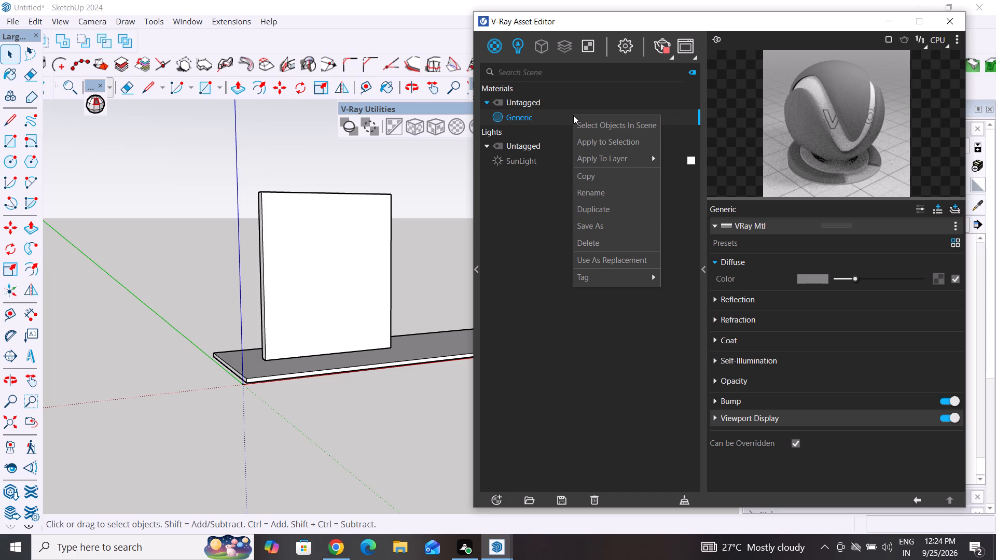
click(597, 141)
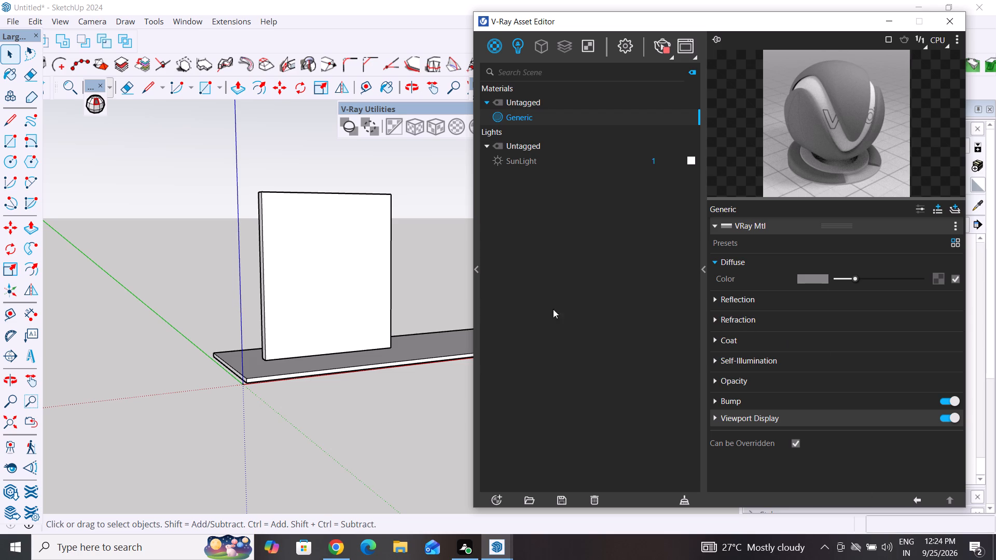
Rename the new Generic material as GLASS.
right_click(564, 119)
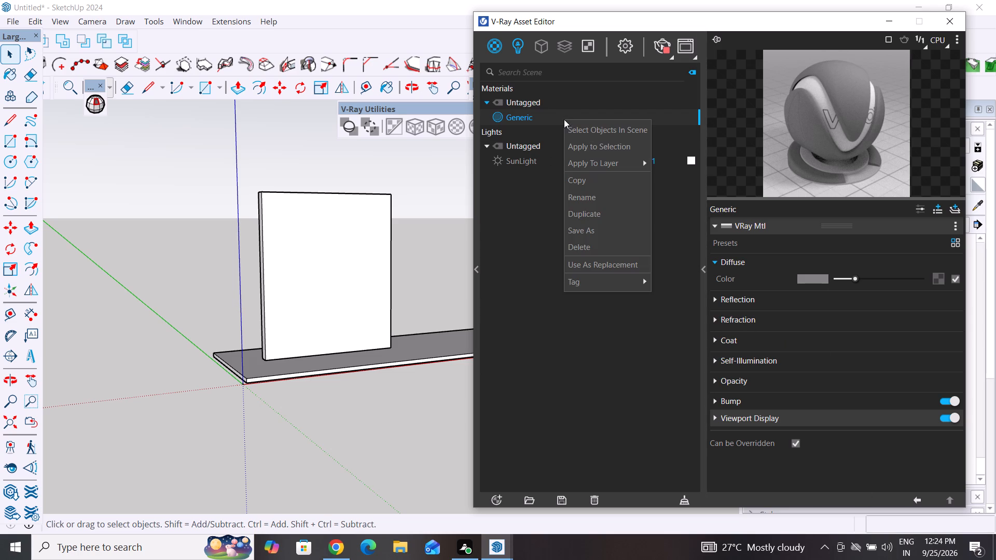
click(593, 198)
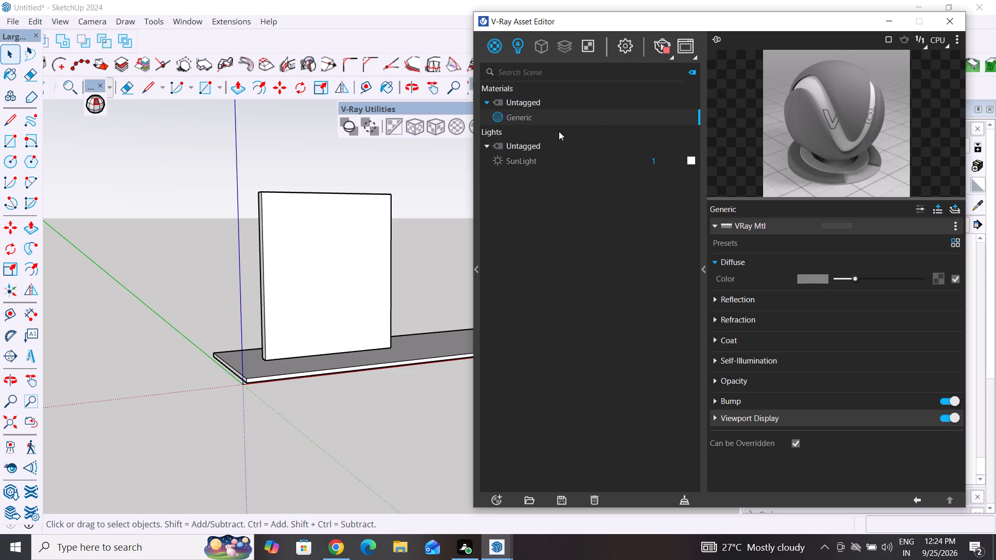
key(BackSpace)
key(BackSpace)
key(BackSpace)
key(BackSpace)
key(BackSpace)
key(BackSpace)
key(BackSpace)
text(GL)
text(ASS)
click(582, 345)
scroll(726, 371, down, 1)
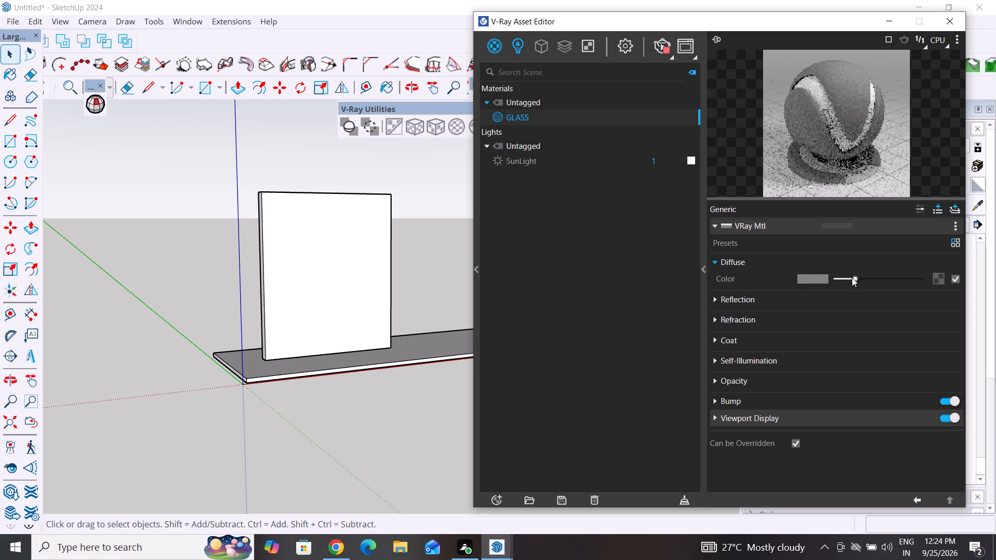
Set the GLASS material's diffuse color to black and its reflection color to full white.
drag(853, 277, 821, 276)
click(714, 301)
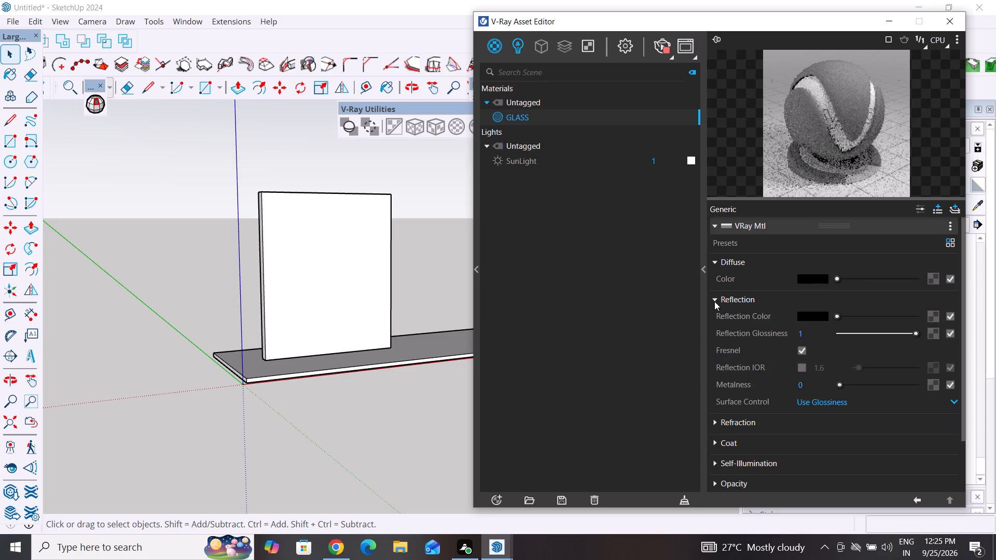
drag(837, 317, 976, 313)
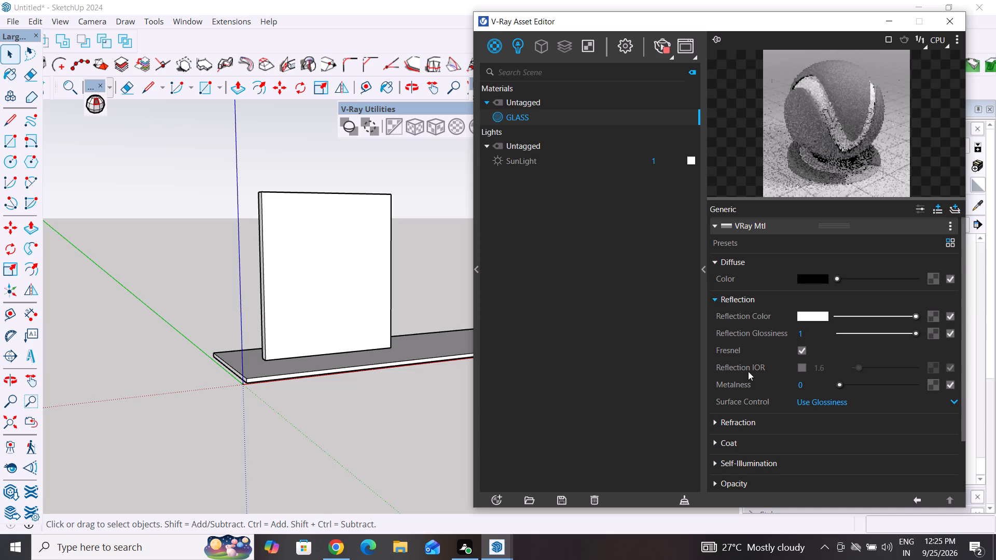
Set the GLASS material's refraction color to full white.
scroll(750, 372, down, 2)
click(716, 358)
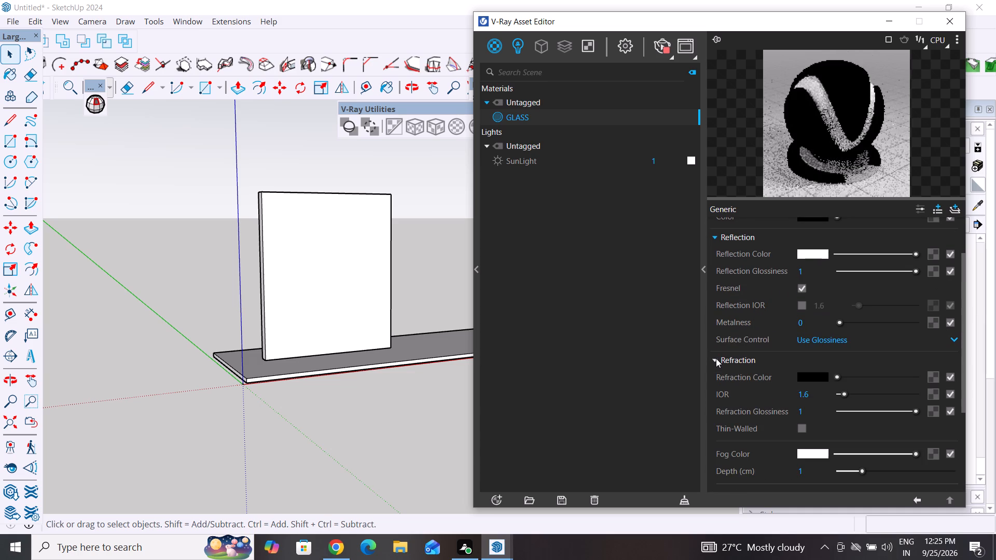
drag(835, 378, 956, 377)
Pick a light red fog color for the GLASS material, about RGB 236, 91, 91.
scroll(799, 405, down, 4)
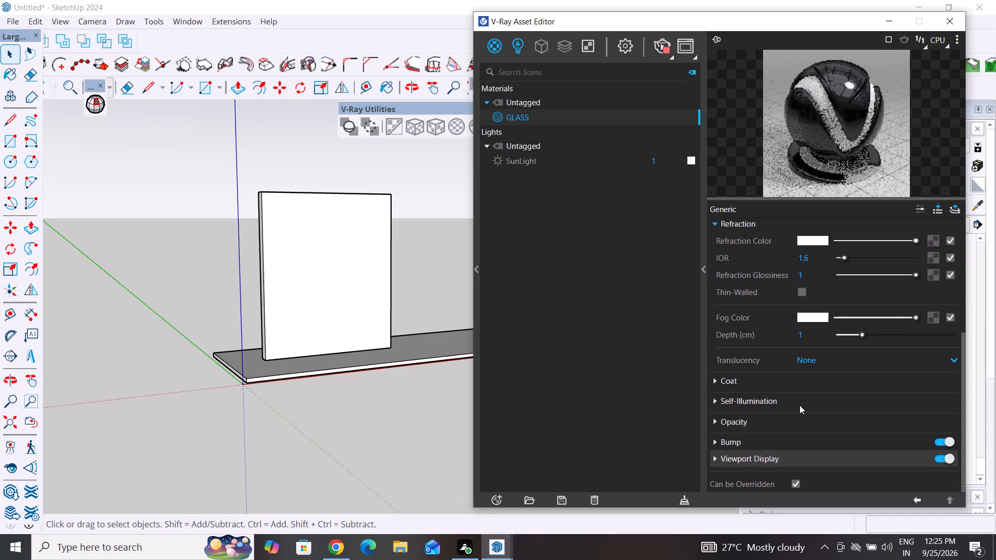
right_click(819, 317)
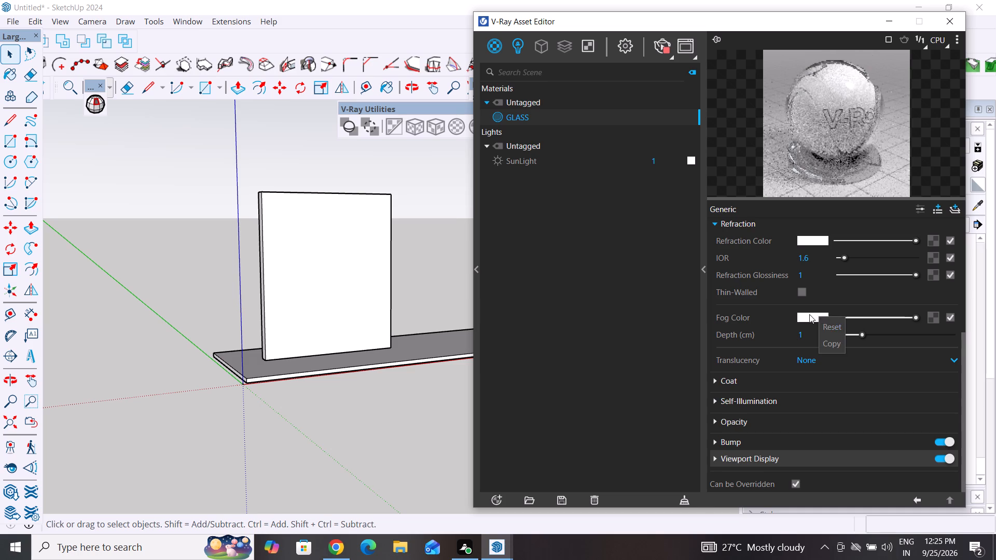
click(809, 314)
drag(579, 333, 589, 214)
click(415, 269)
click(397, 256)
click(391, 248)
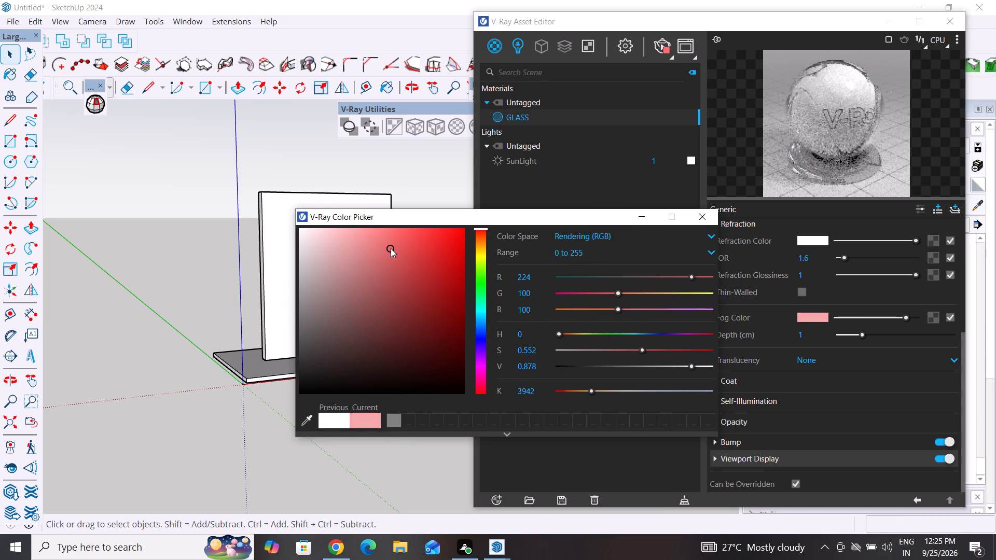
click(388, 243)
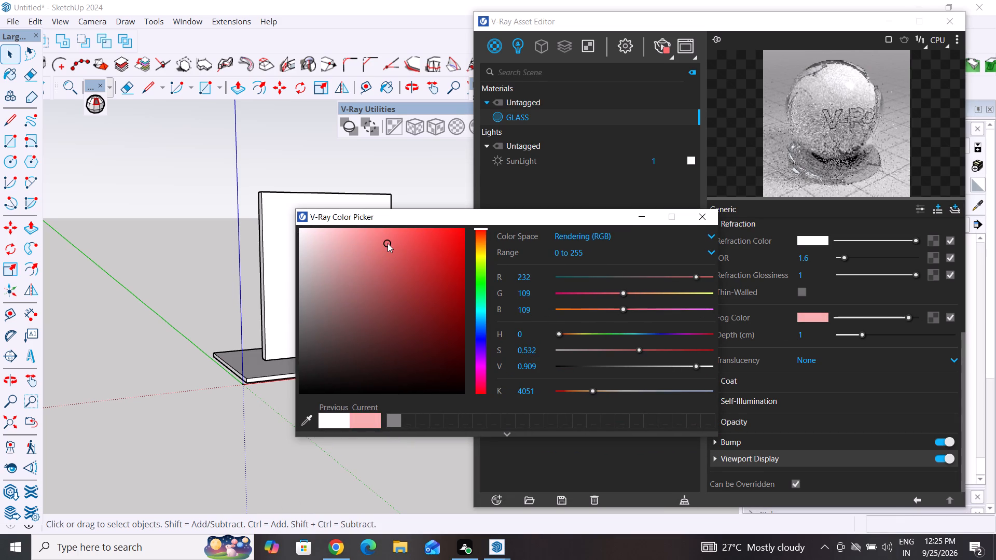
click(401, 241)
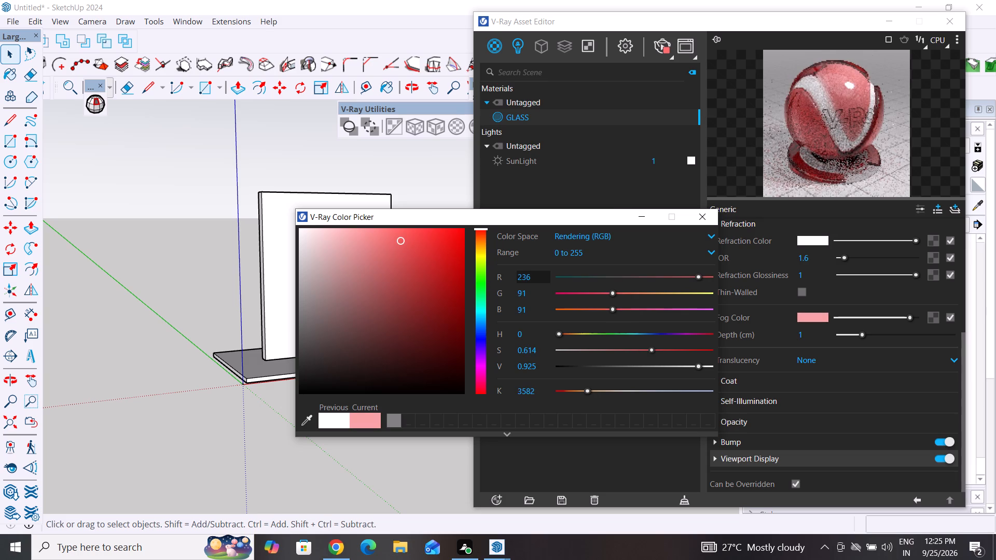
Set the GLASS material's fog color to RGB 151, 22, 22.
click(532, 278)
key(BackSpace)
key(BackSpace)
key(BackSpace)
key(BackSpace)
key(BackSpace)
key(BackSpace)
key(BackSpace)
key(BackSpace)
key(BackSpace)
key(BackSpace)
key(BackSpace)
text(151)
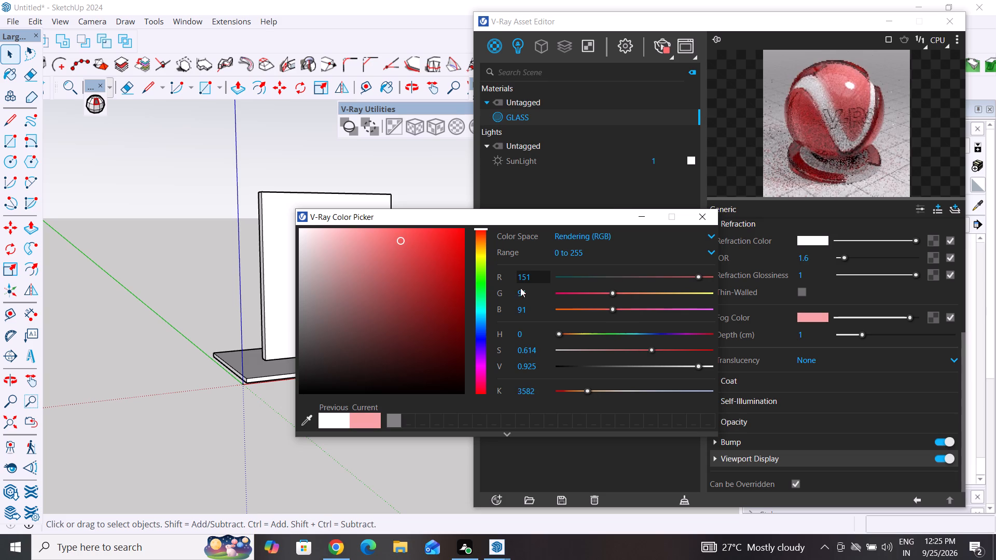
click(538, 289)
key(BackSpace)
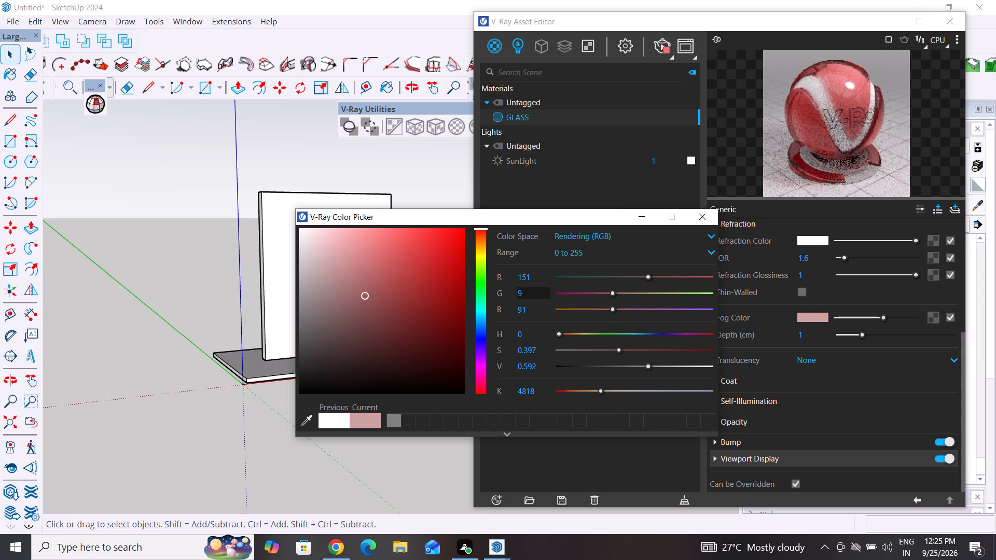
key(BackSpace)
key(BackSpace)
text(22)
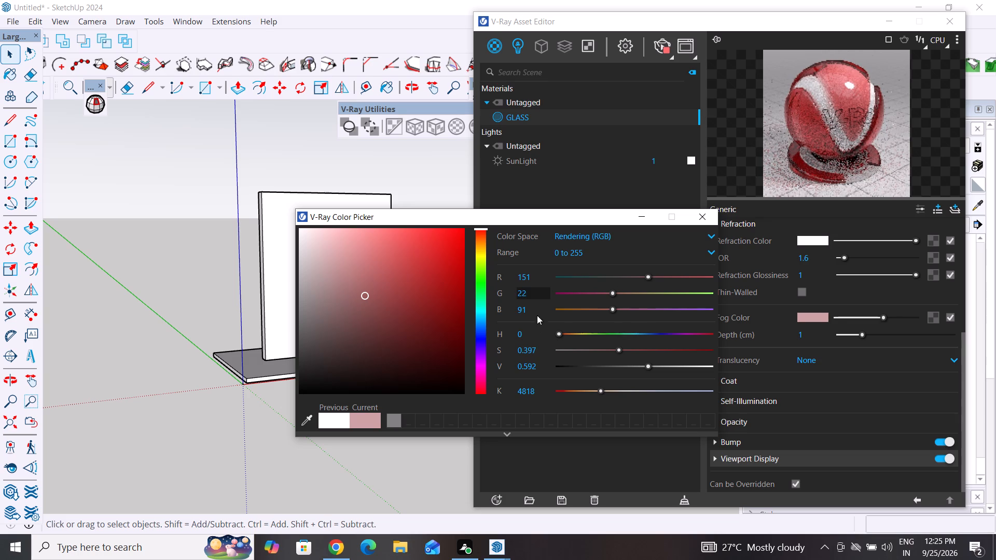
click(538, 310)
key(BackSpace)
key(BackSpace)
key(BackSpace)
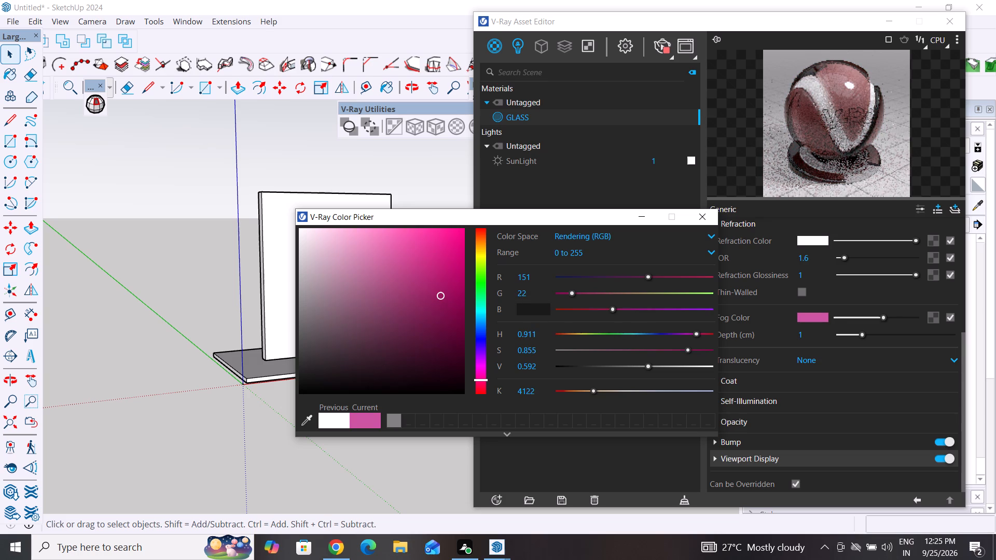
text(22)
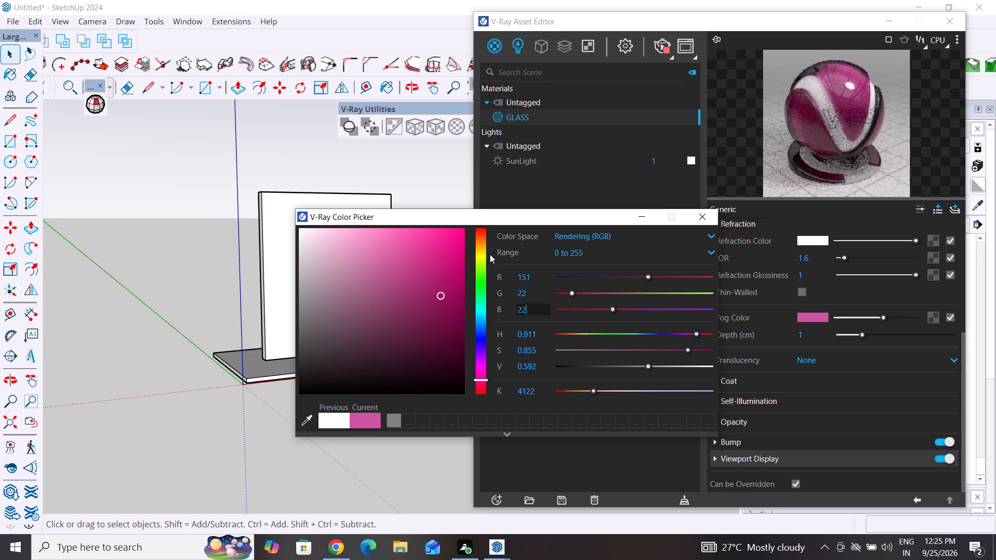
click(778, 212)
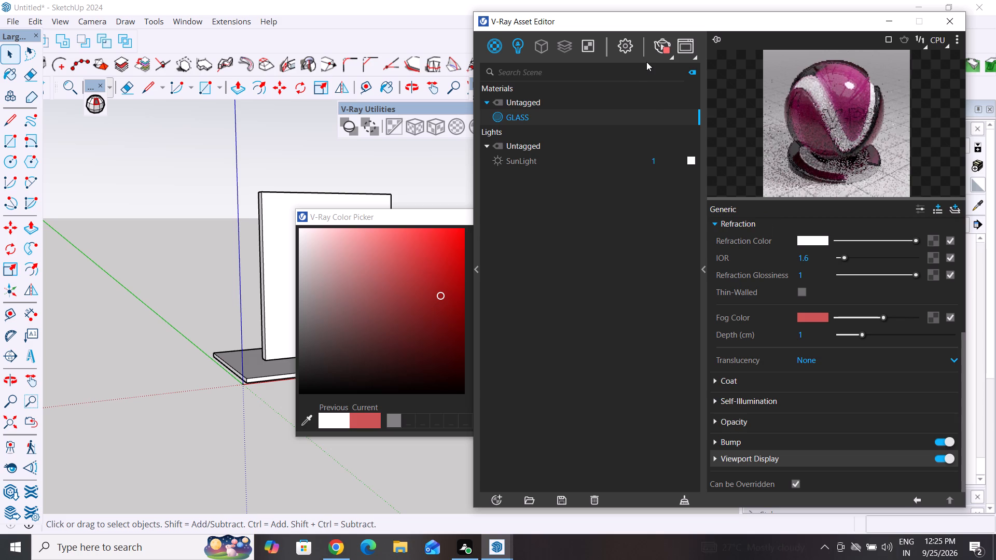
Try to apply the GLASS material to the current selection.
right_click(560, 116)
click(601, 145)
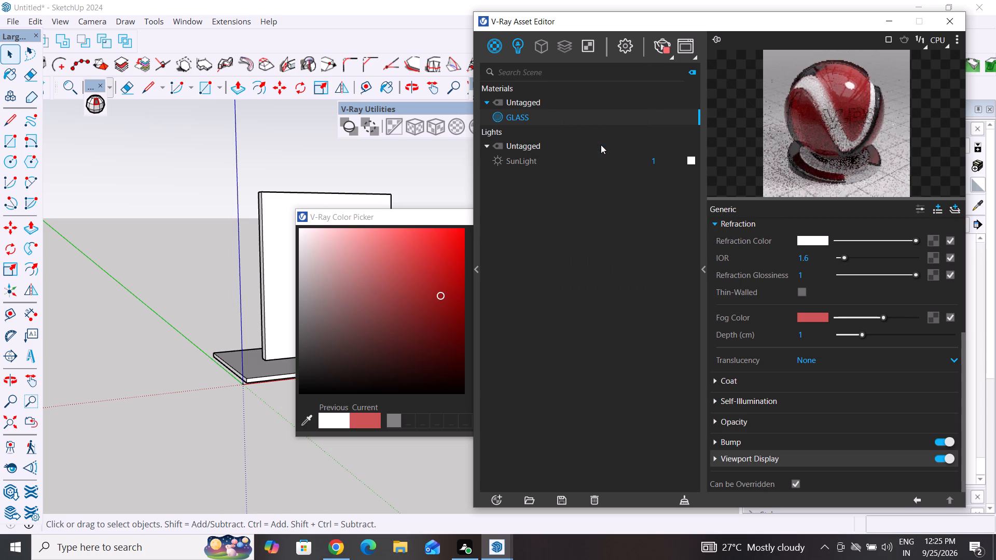
Select all the upright panel's geometry inside its group and apply the GLASS material to it.
drag(414, 217, 212, 334)
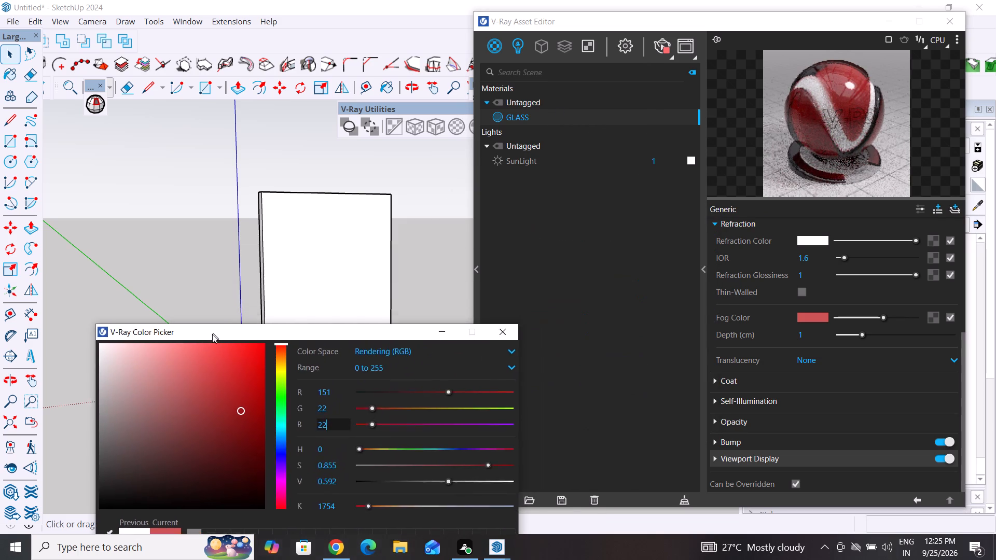
drag(212, 334, 171, 385)
middle_drag(243, 305, 354, 439)
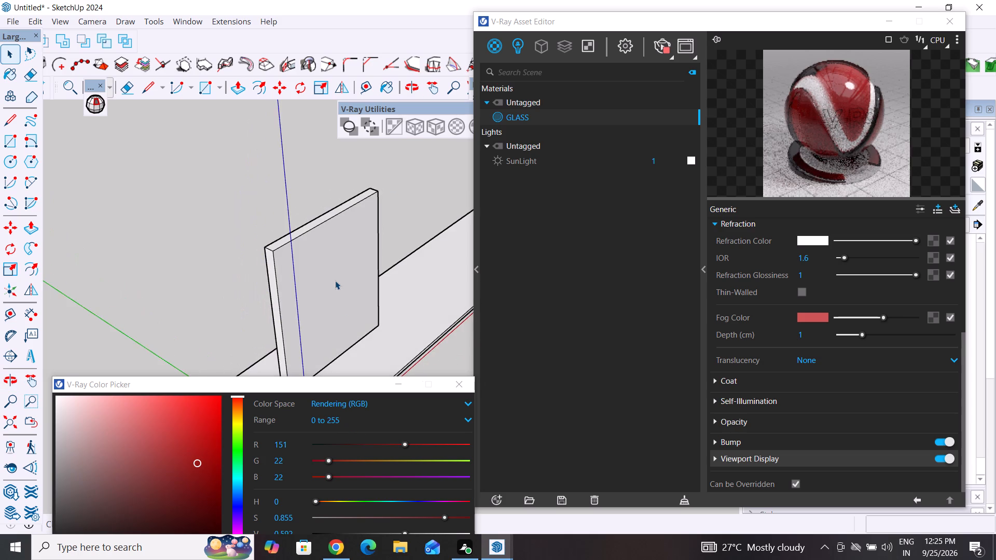
triple_click(335, 281)
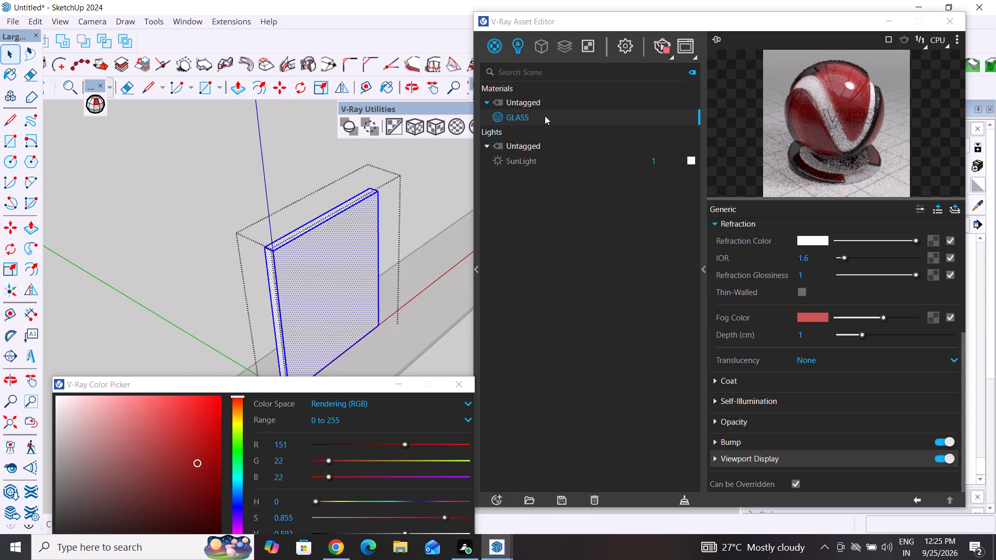
right_click(546, 114)
click(578, 143)
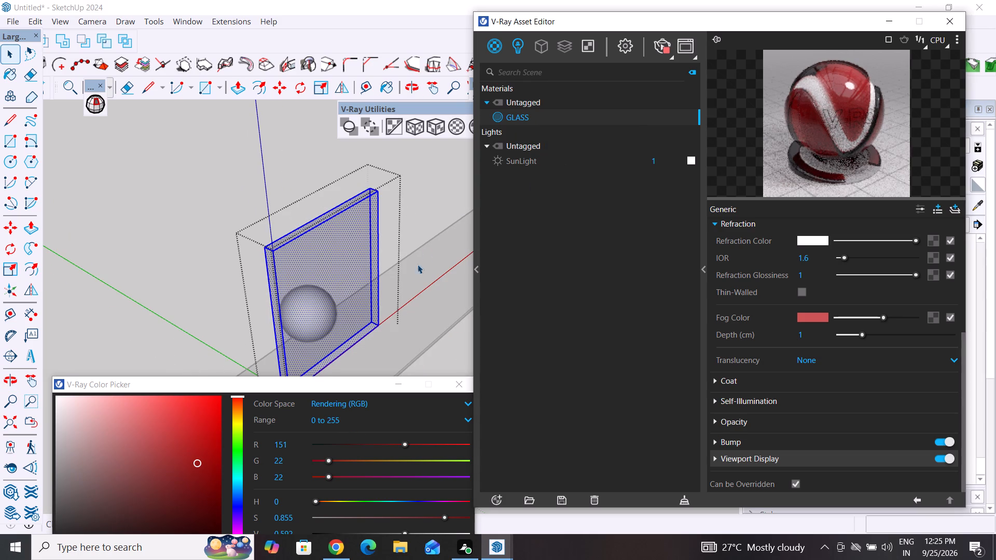
Raise the GLASS material's fog depth to 5 cm.
middle_drag(412, 272, 184, 188)
middle_drag(344, 291, 316, 267)
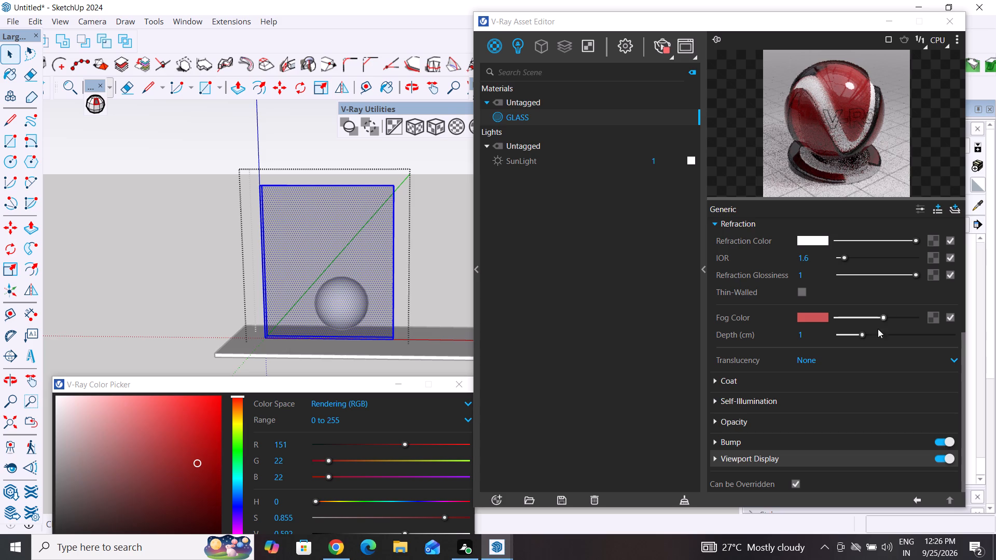
drag(862, 337, 873, 335)
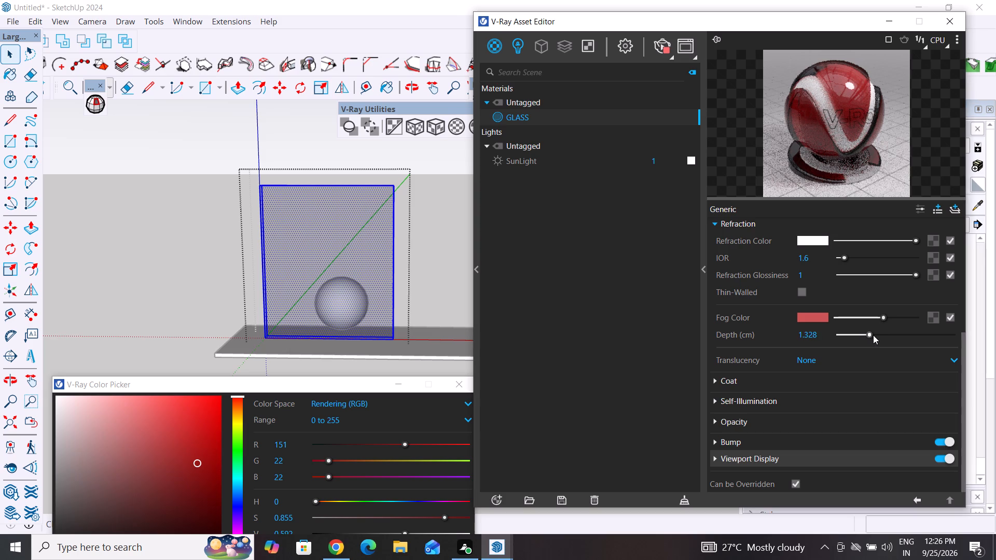
drag(873, 335, 901, 334)
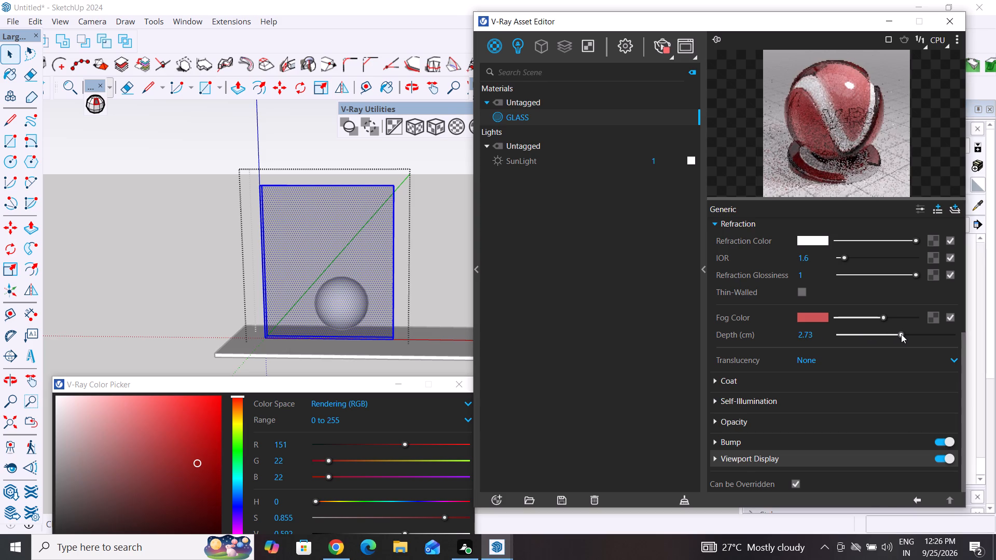
drag(901, 334, 925, 334)
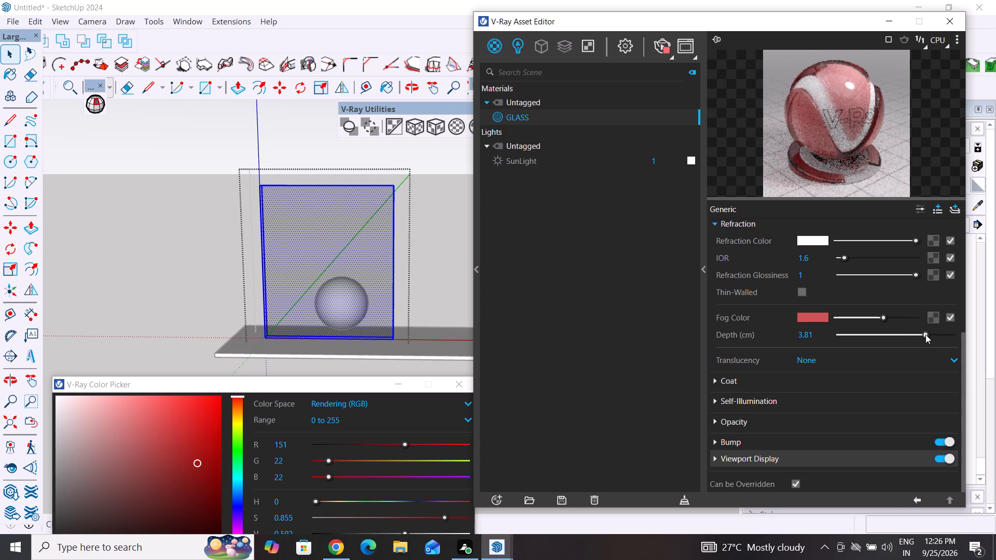
drag(925, 334, 977, 349)
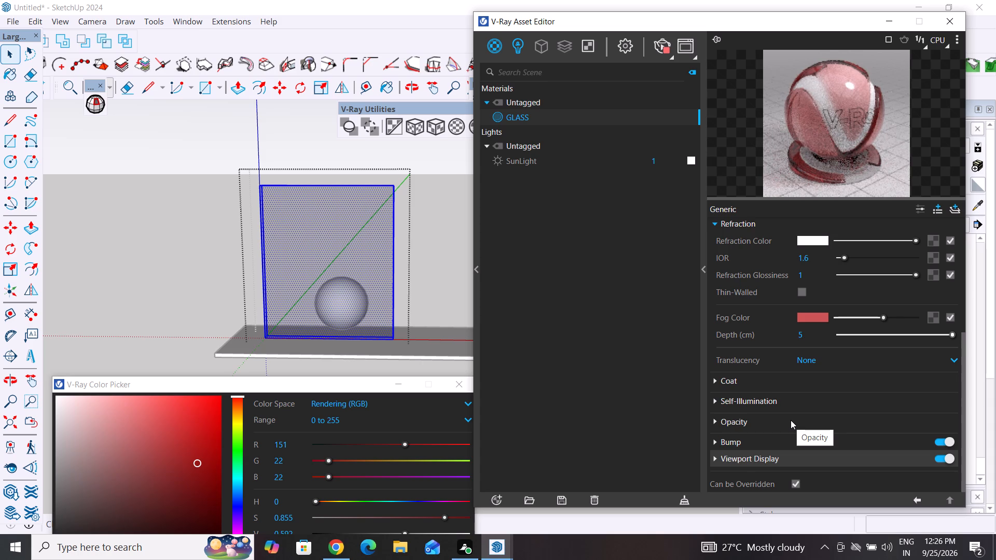
Lighten the GLASS material's fog color to a soft red of RGB 236, 94, 94.
right_click(807, 318)
click(807, 318)
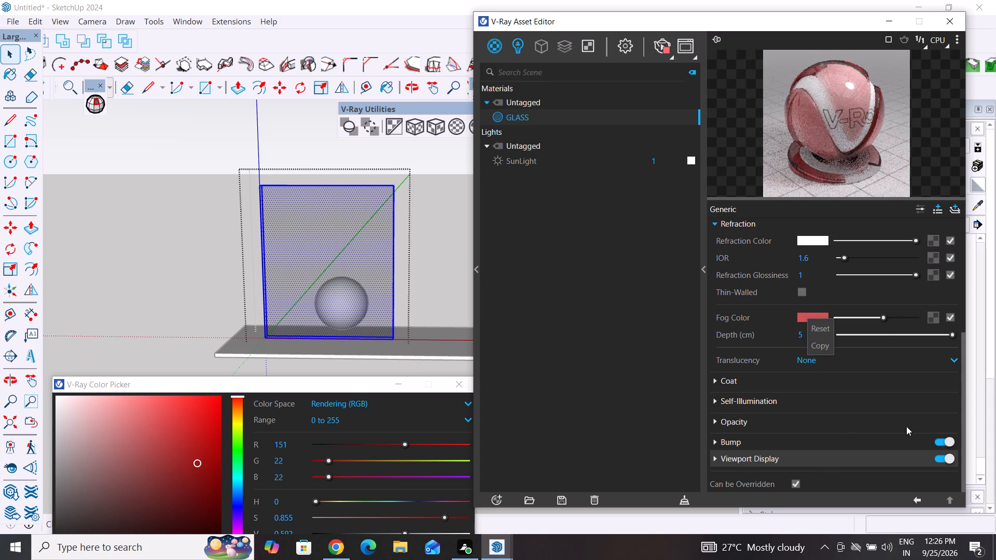
click(588, 374)
click(810, 320)
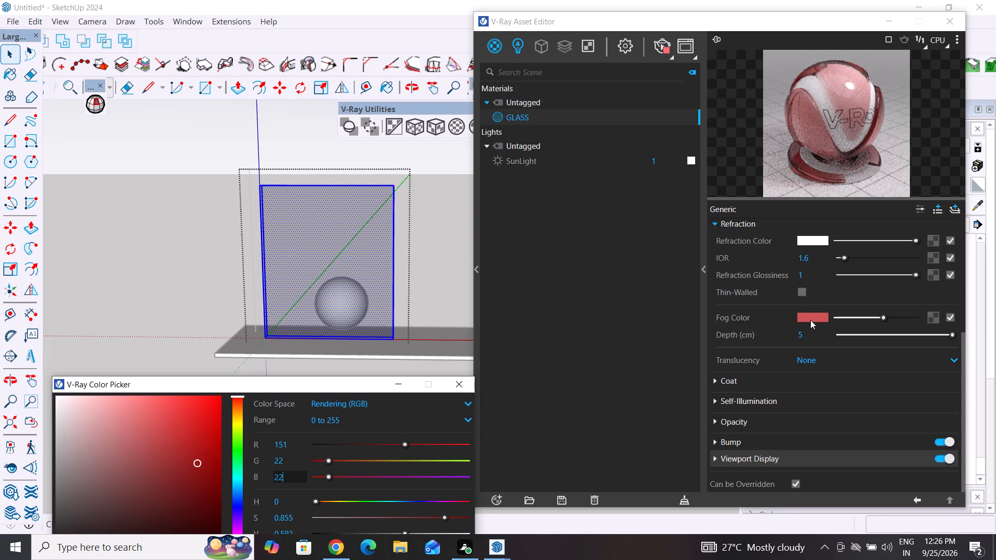
drag(387, 384, 579, 258)
drag(349, 384, 641, 213)
click(449, 239)
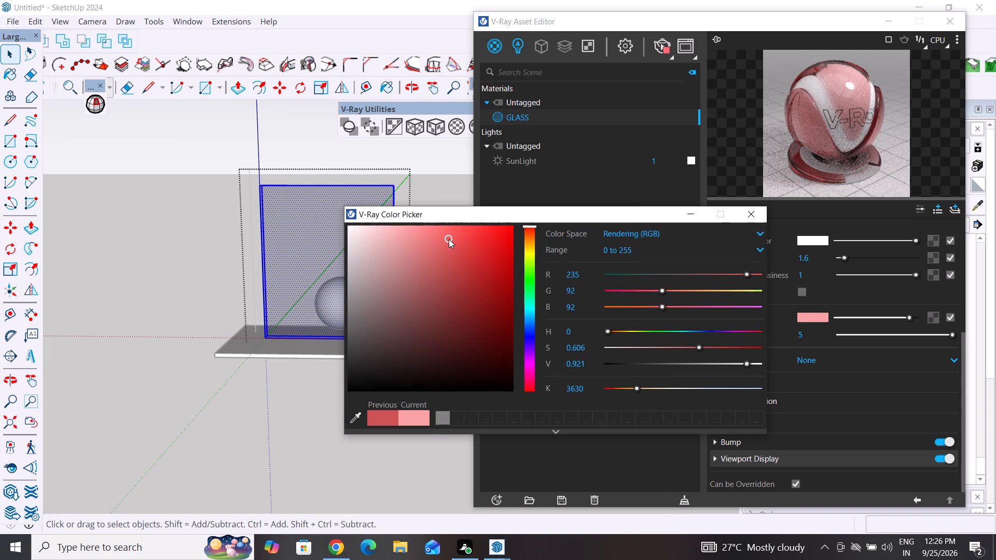
click(406, 240)
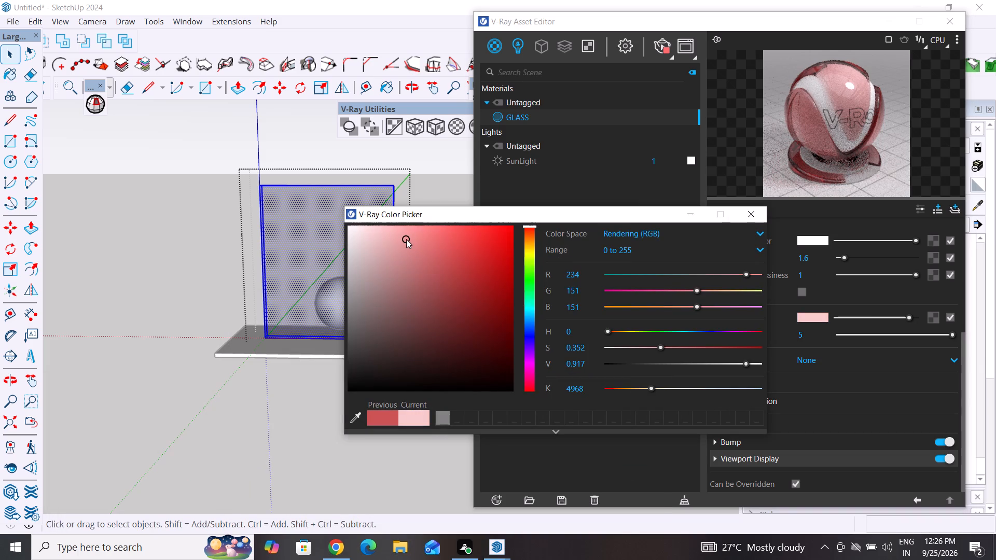
click(424, 236)
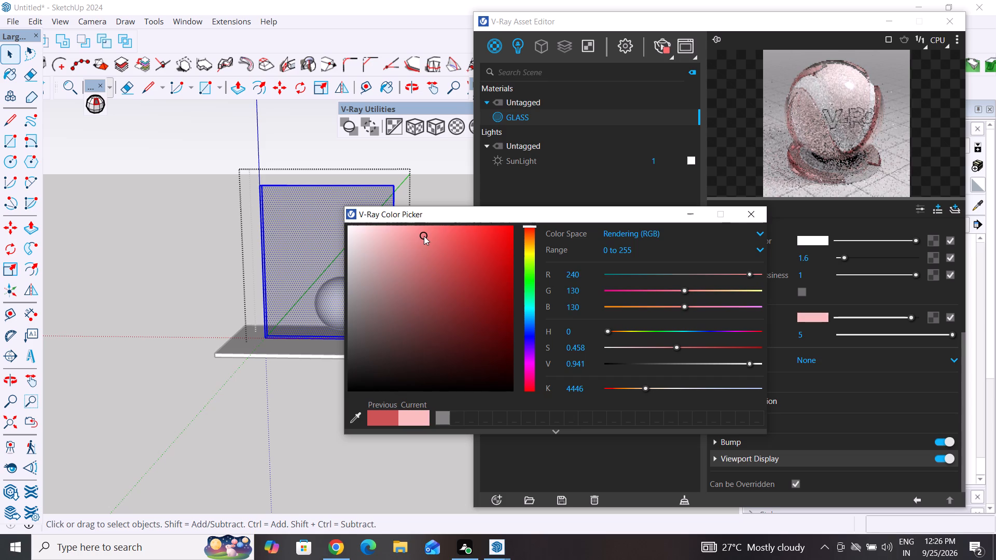
click(404, 233)
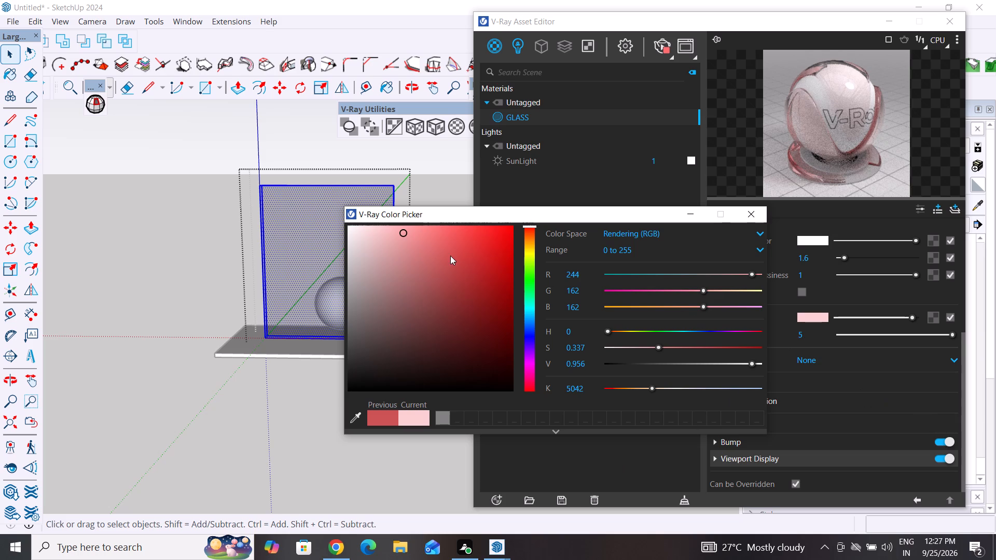
click(430, 228)
click(431, 237)
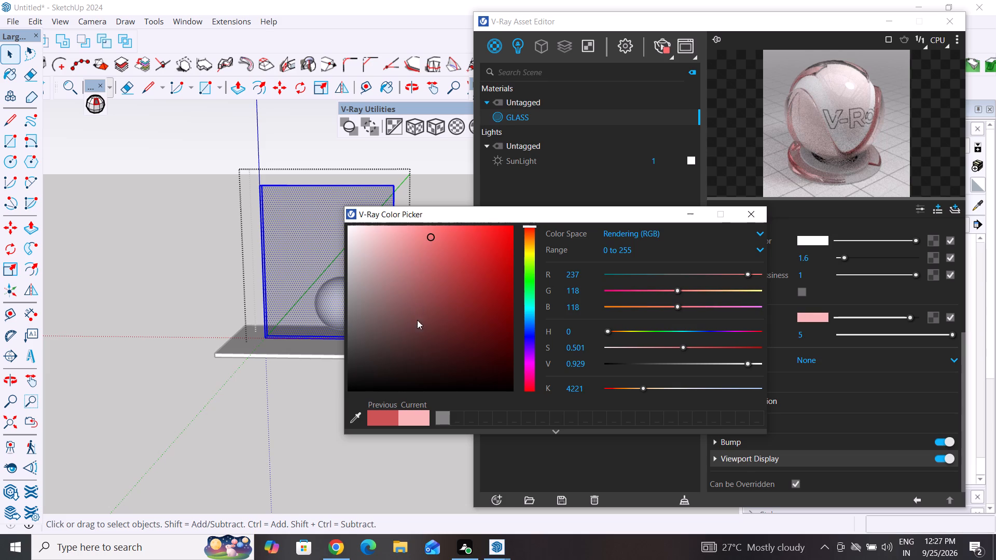
click(428, 250)
drag(569, 211, 566, 178)
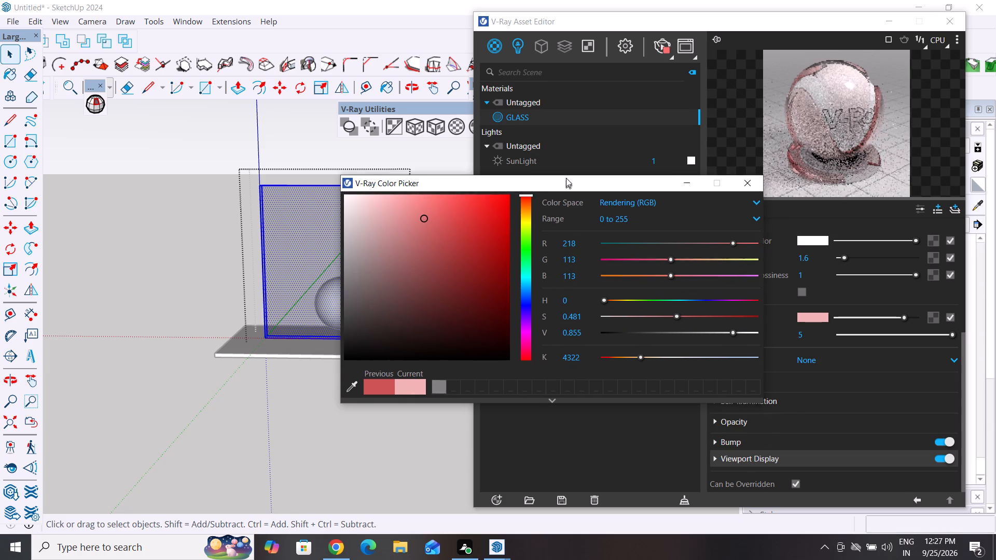
drag(566, 178, 553, 24)
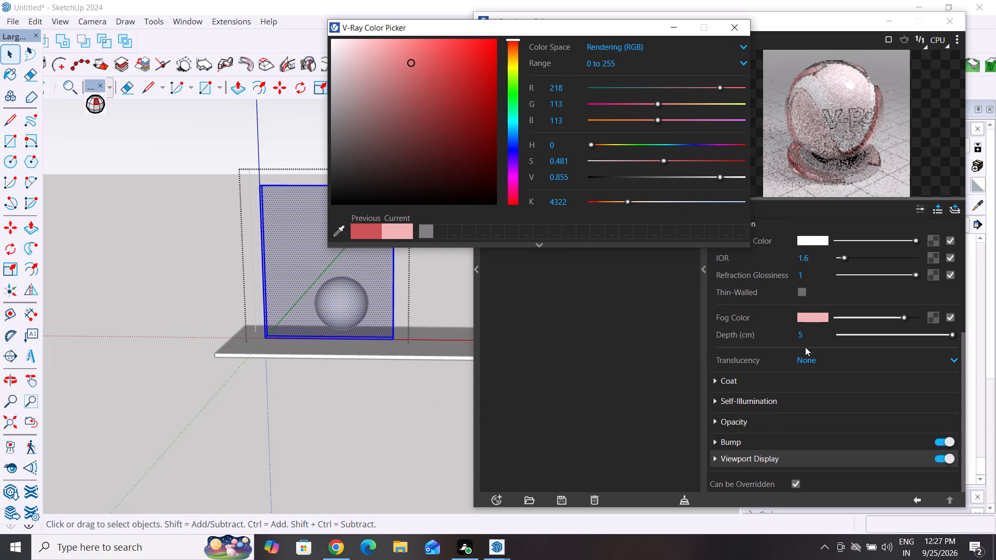
click(413, 42)
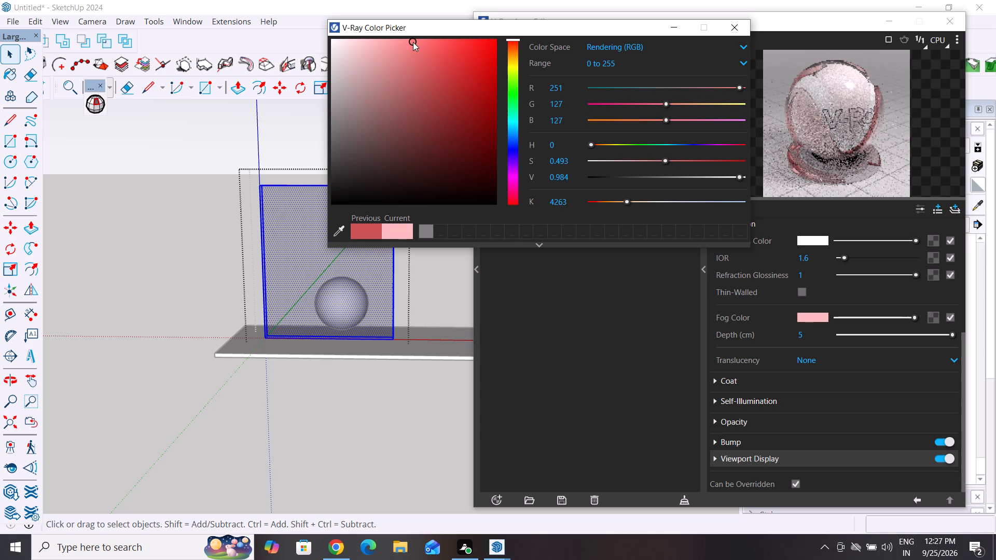
click(431, 52)
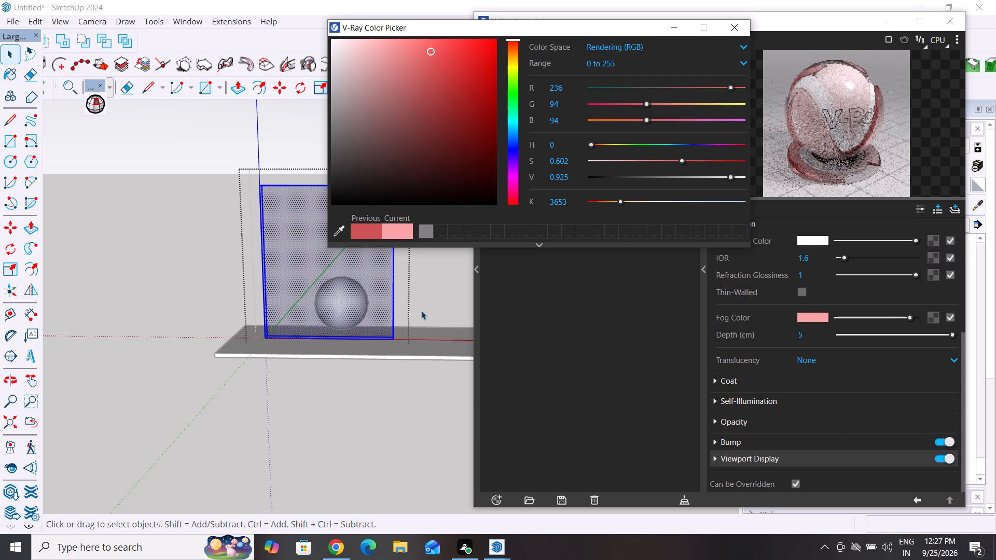
click(570, 328)
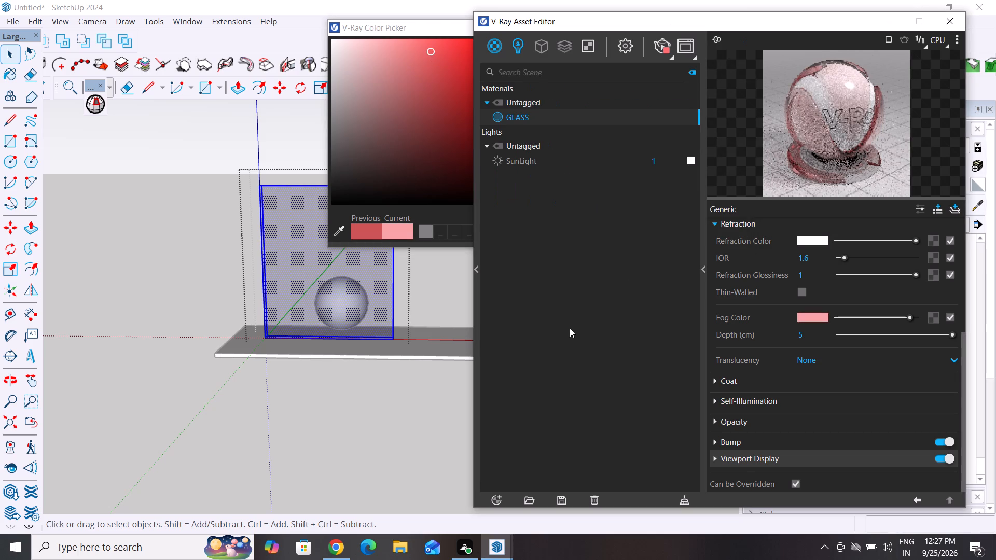
Apply the GLASS material to the selected geometry of the upright panel.
right_click(558, 118)
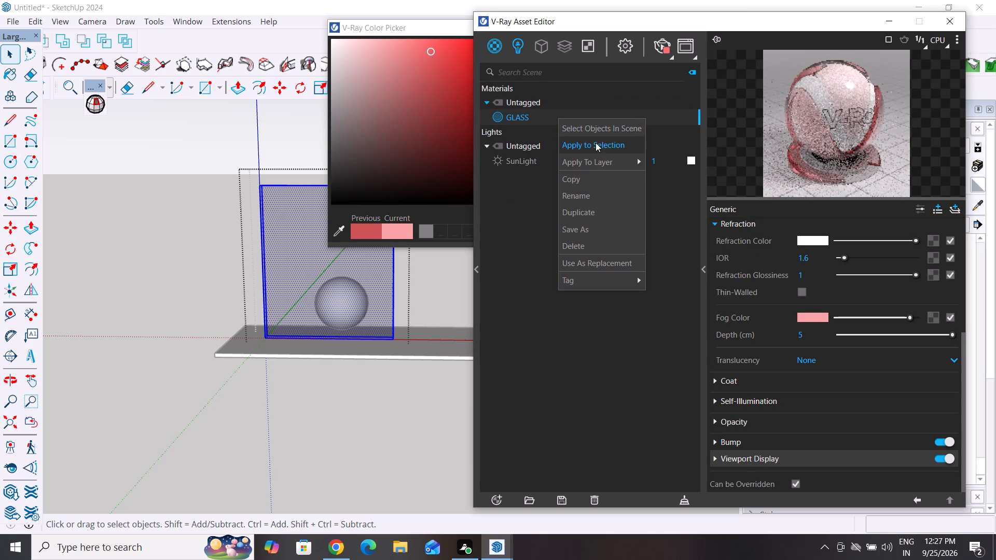
click(599, 146)
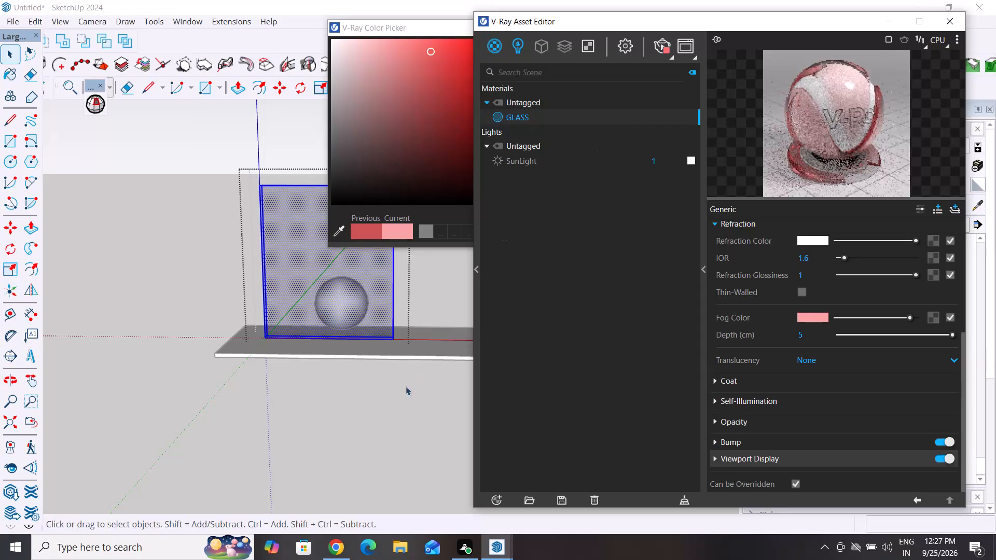
Stop the running render and render the scene again with the whole image in view.
click(662, 50)
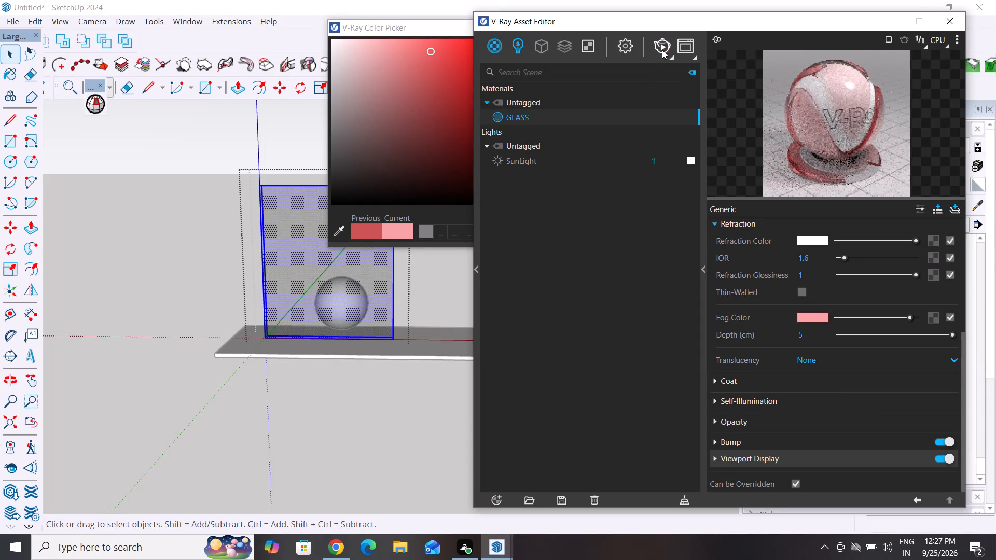
click(665, 44)
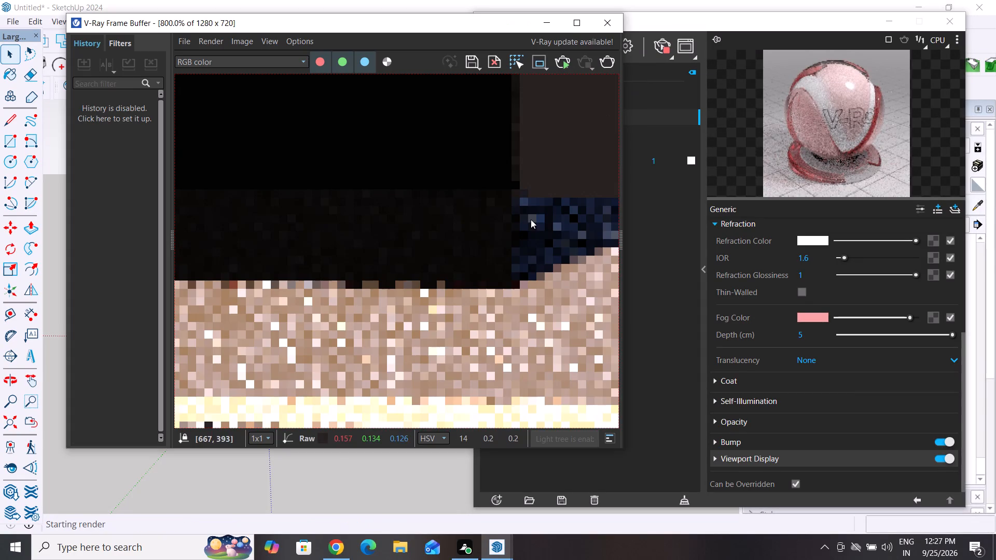
scroll(517, 400, down, 4)
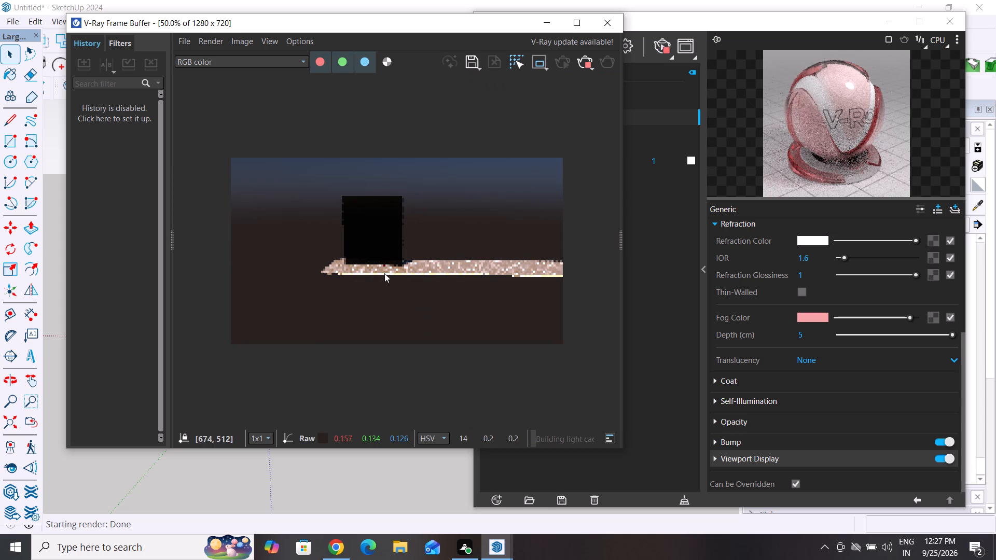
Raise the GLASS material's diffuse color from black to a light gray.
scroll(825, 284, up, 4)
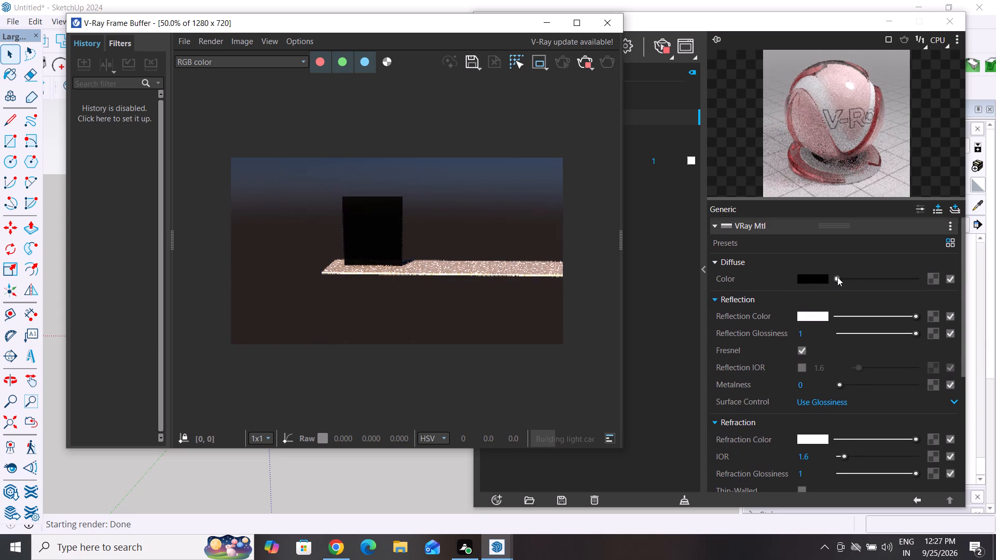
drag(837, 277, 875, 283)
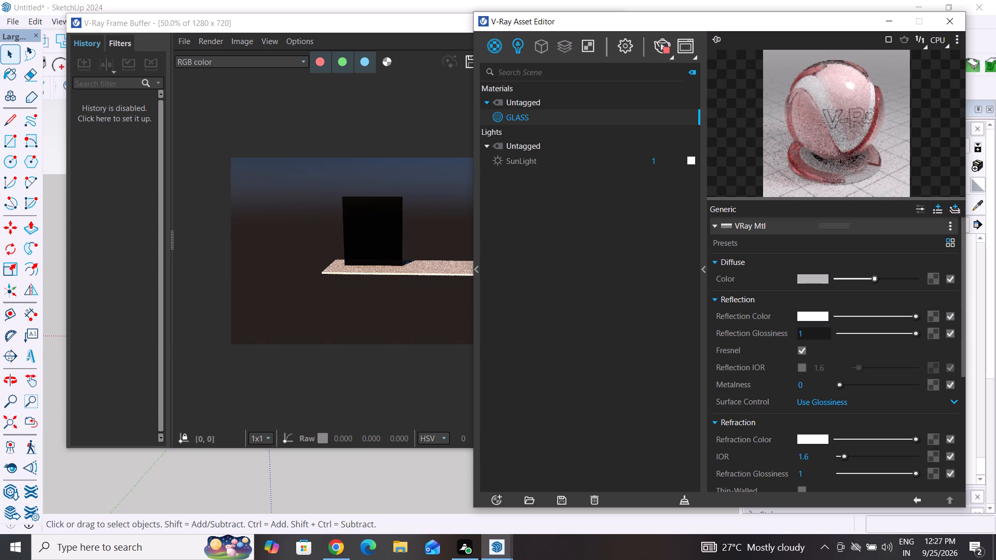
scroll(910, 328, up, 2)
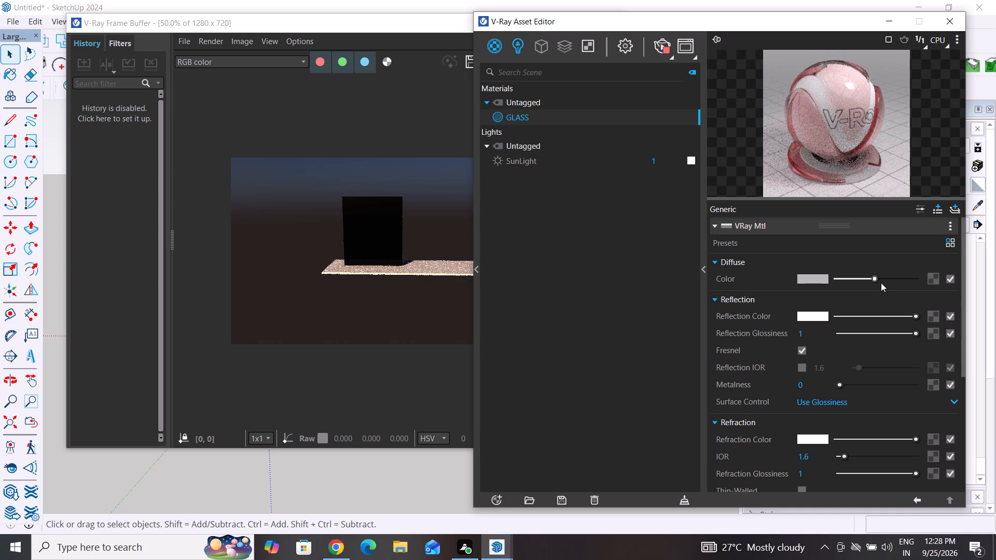
Stop the current render, close its window and rerun the render to check the panel with the gray diffuse color.
click(663, 48)
click(396, 45)
click(600, 23)
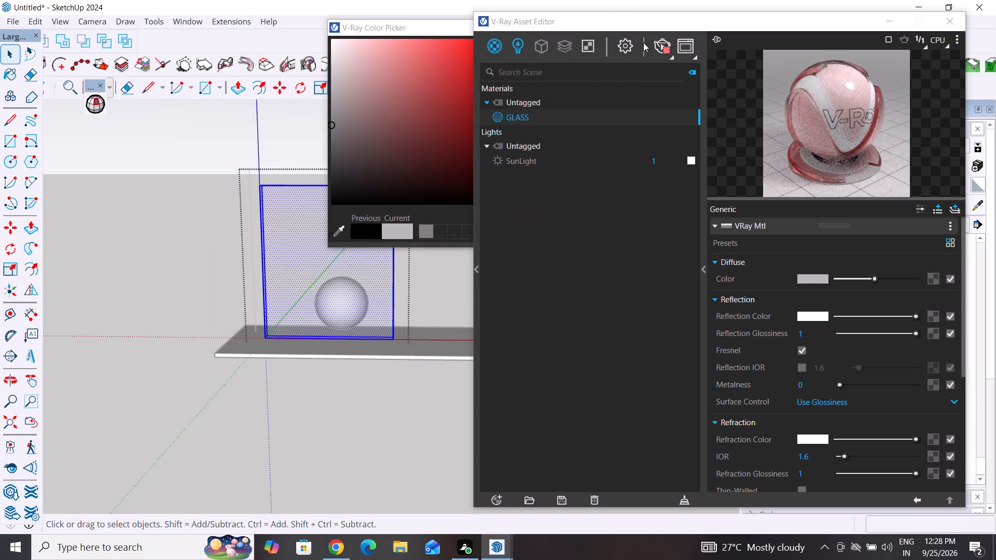
right_click(660, 47)
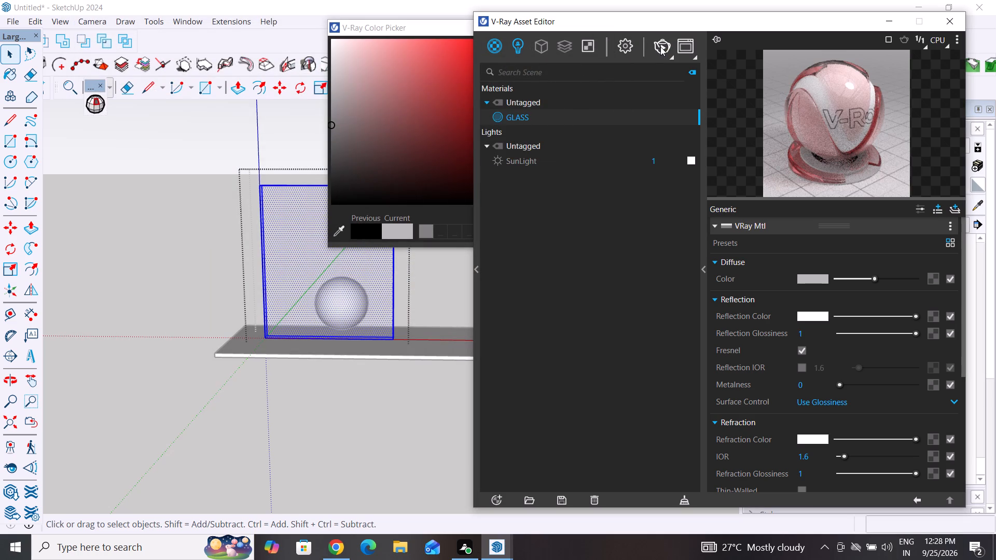
right_click(665, 46)
click(665, 46)
right_click(665, 46)
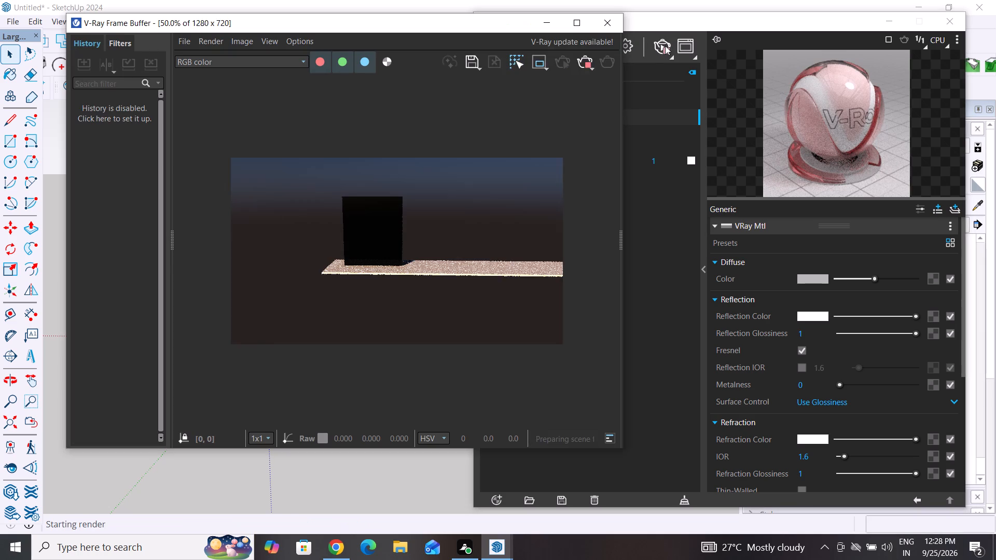
right_click(665, 46)
right_click(665, 46)
click(665, 46)
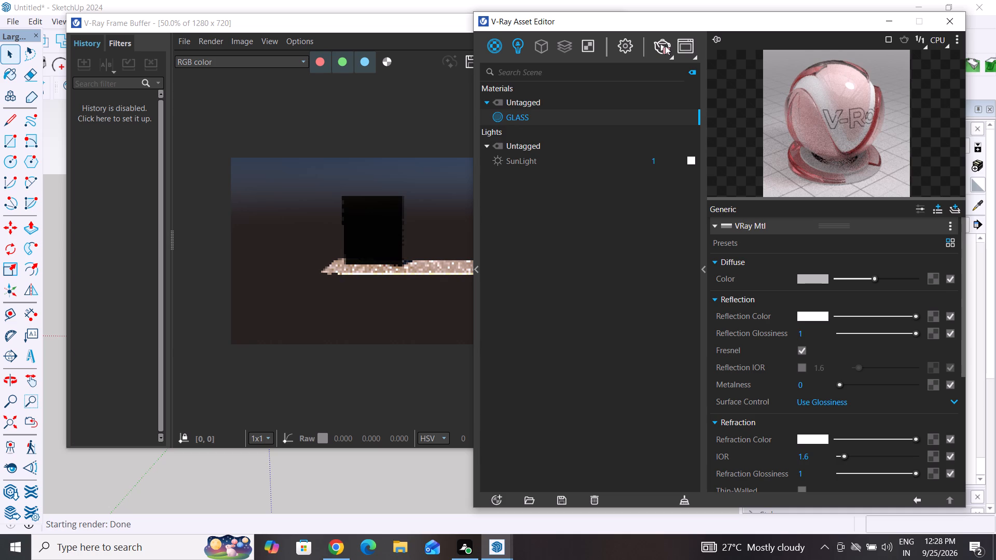
right_click(665, 46)
click(406, 26)
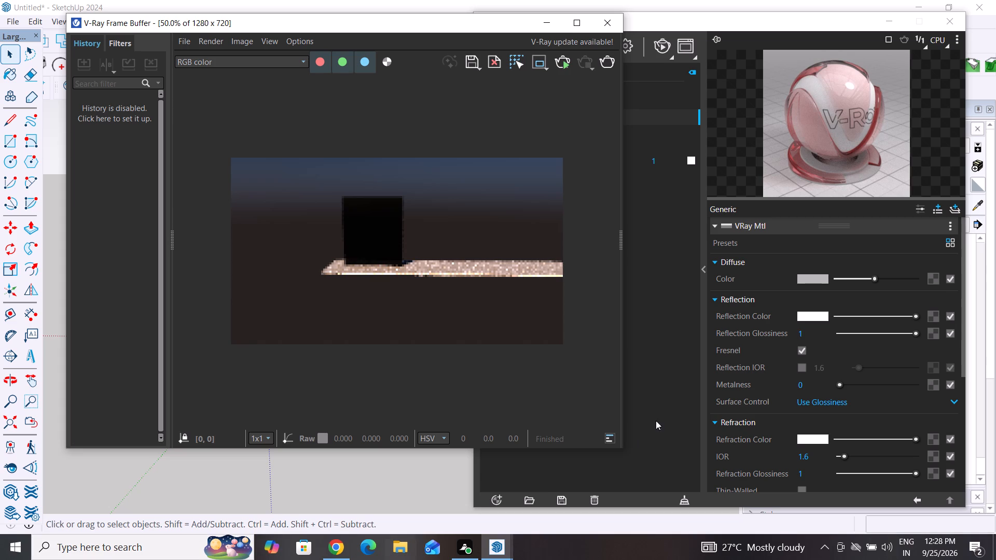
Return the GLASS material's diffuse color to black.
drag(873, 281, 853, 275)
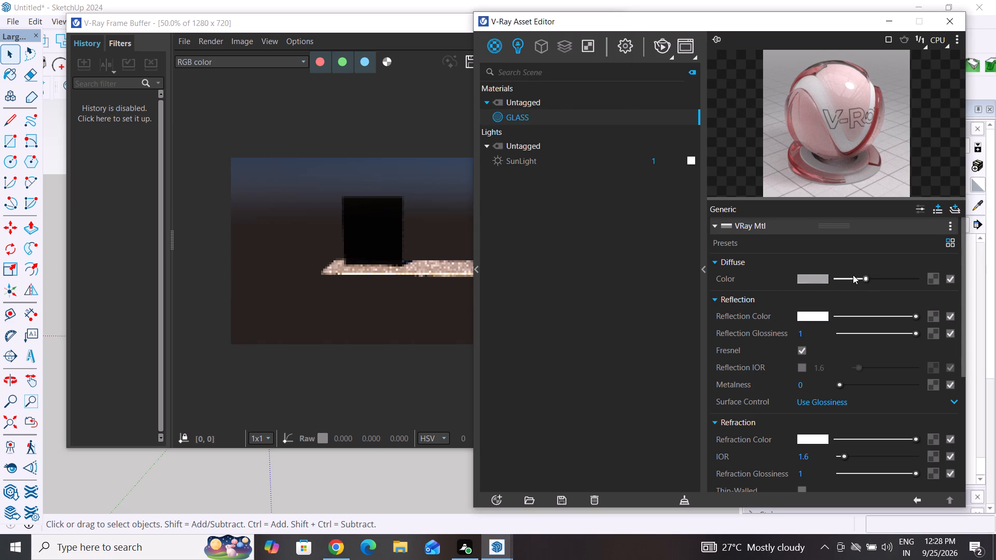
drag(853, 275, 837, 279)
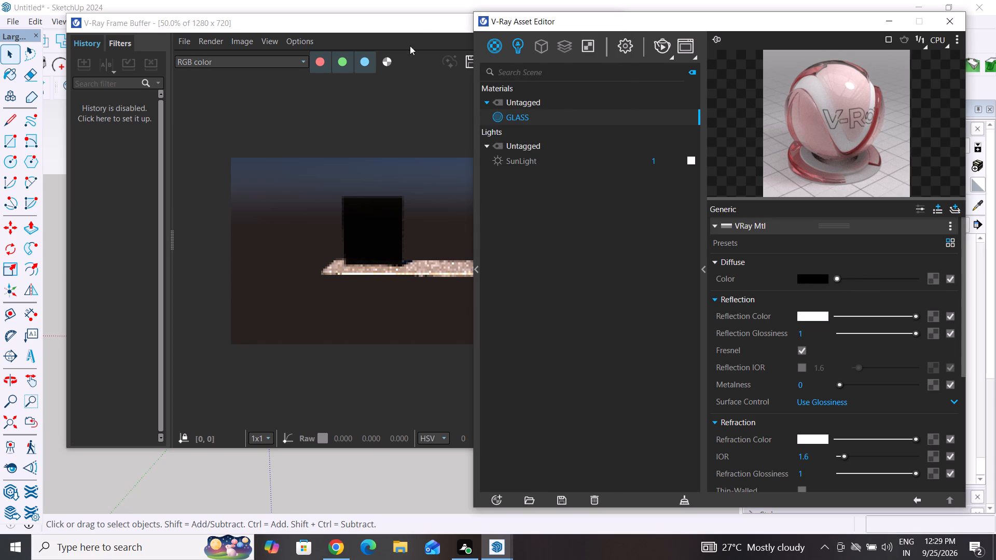
Examine the upright glass panel in the rendered image, up close and in an enlarged frame buffer.
click(420, 19)
scroll(414, 255, up, 1)
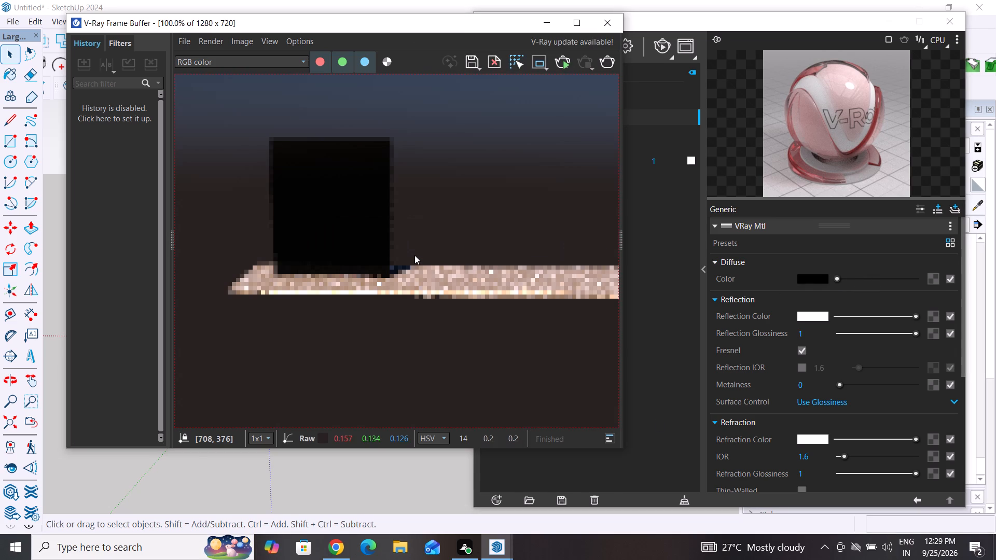
scroll(414, 255, down, 1)
scroll(383, 204, up, 2)
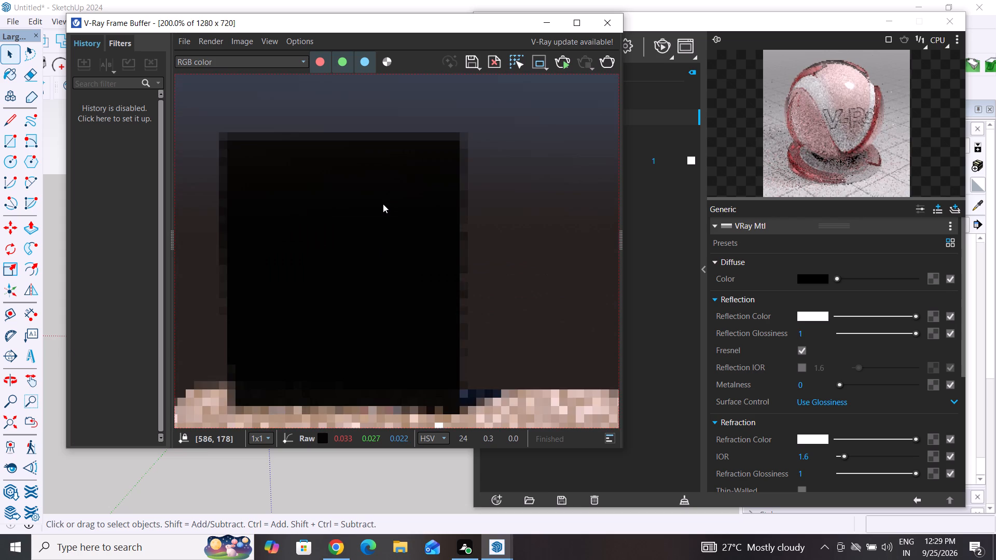
scroll(383, 204, down, 1)
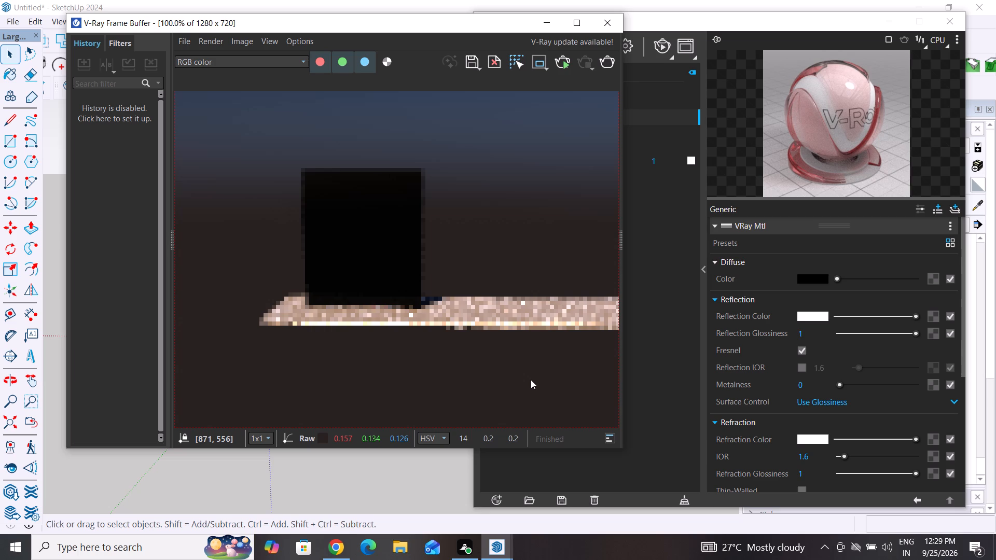
click(431, 27)
drag(431, 27, 602, 72)
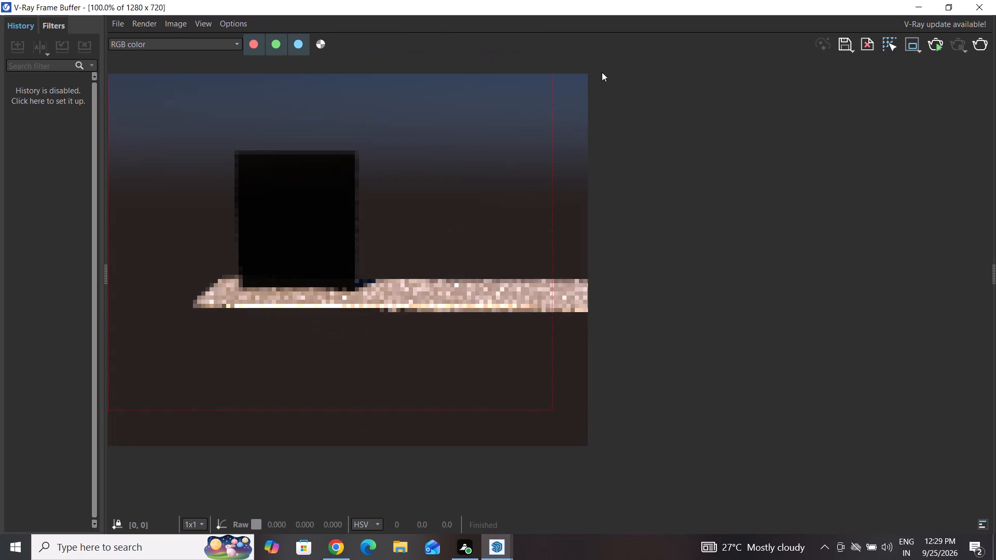
drag(602, 72, 606, 75)
click(955, 6)
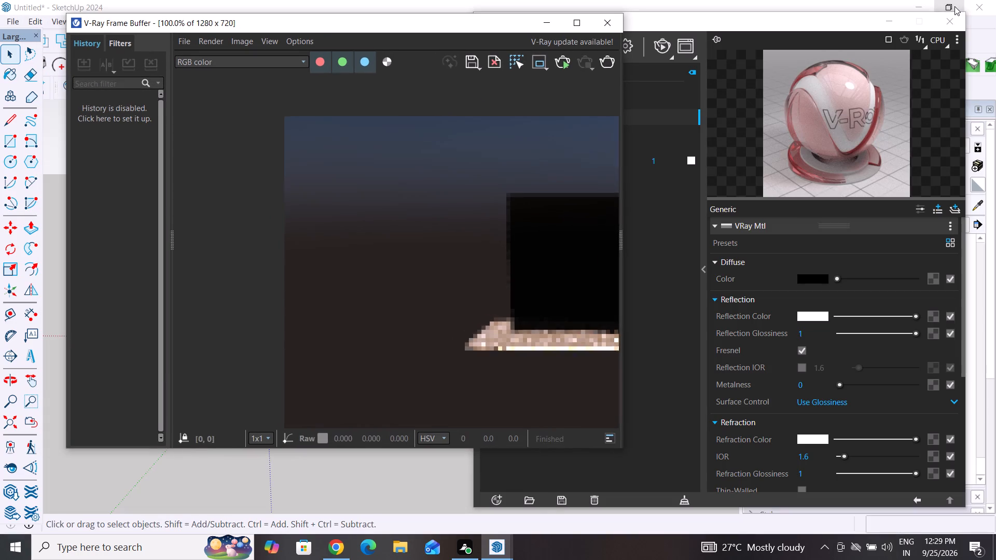
click(768, 9)
click(768, 18)
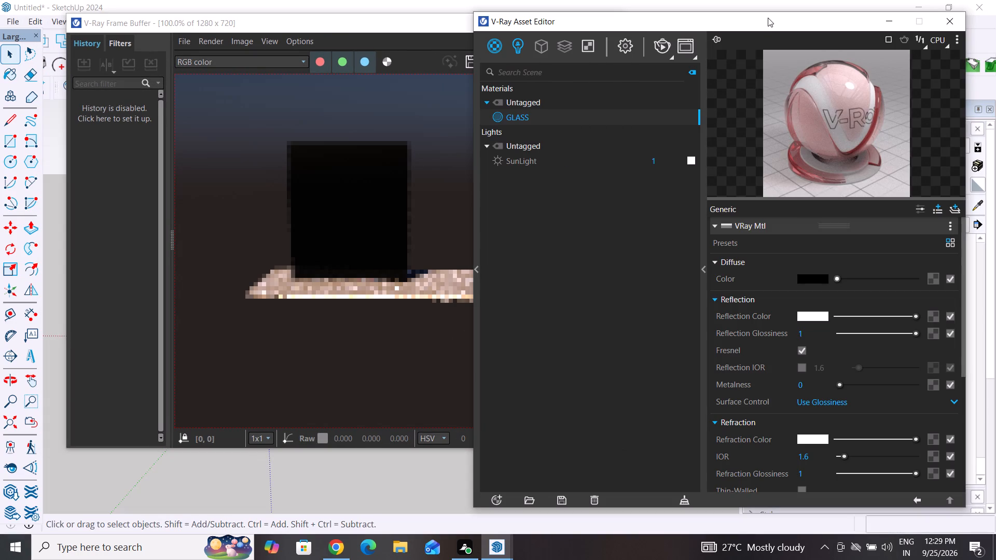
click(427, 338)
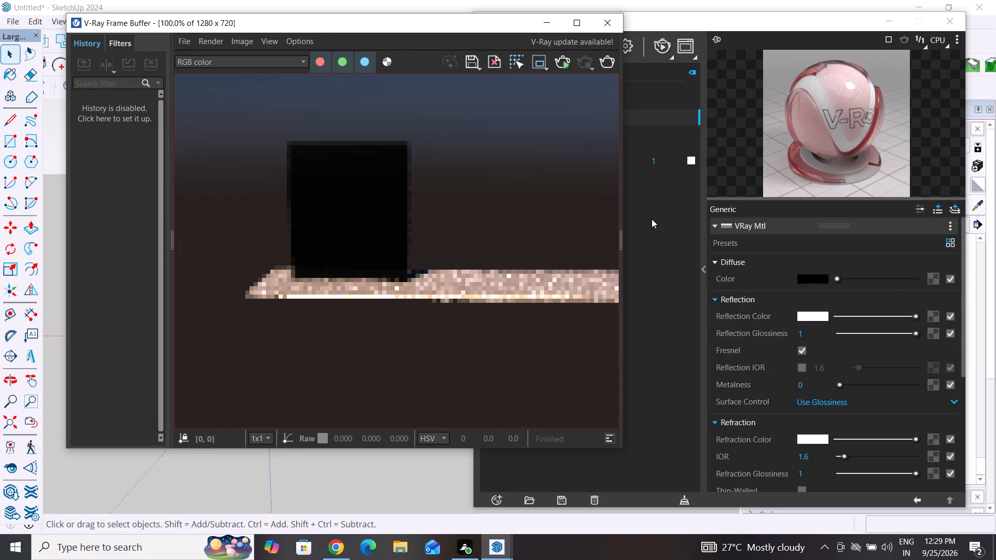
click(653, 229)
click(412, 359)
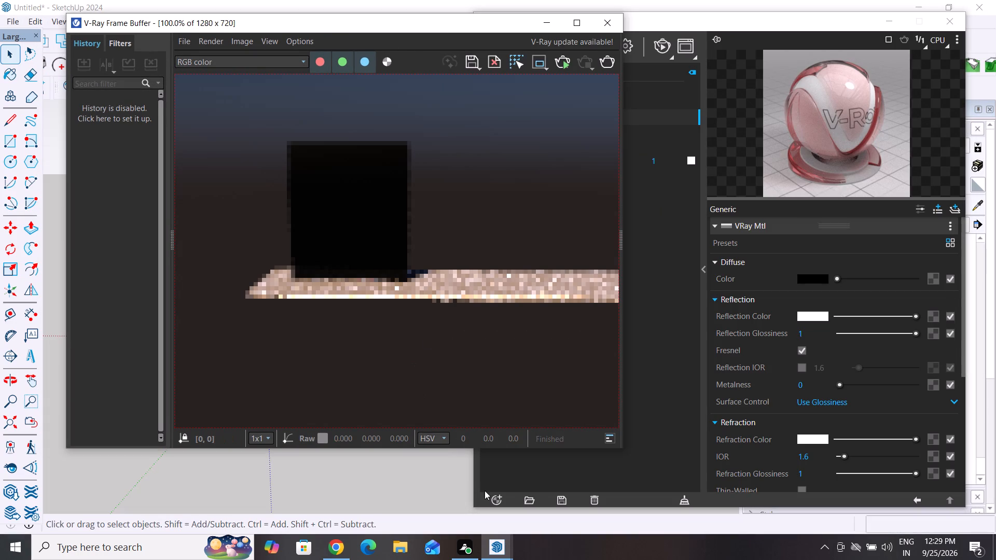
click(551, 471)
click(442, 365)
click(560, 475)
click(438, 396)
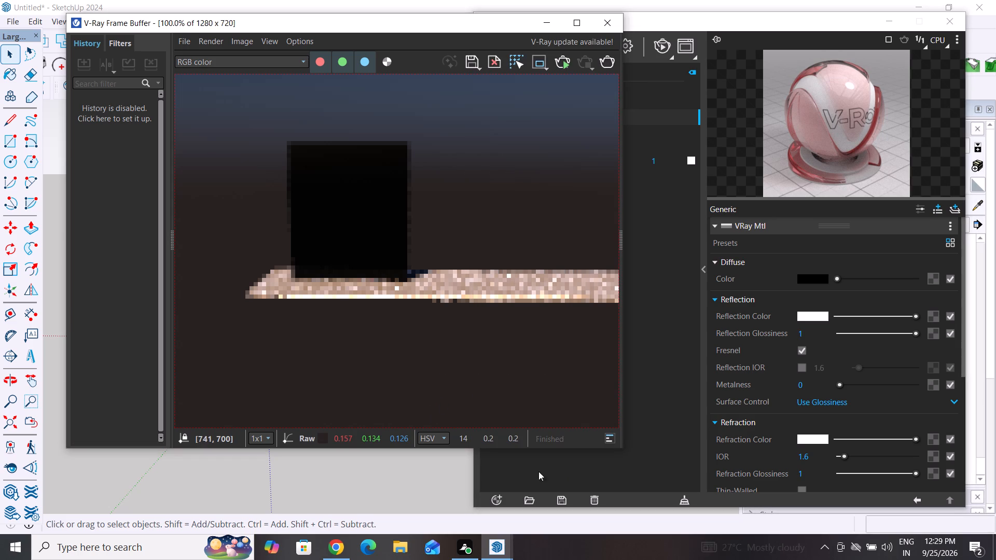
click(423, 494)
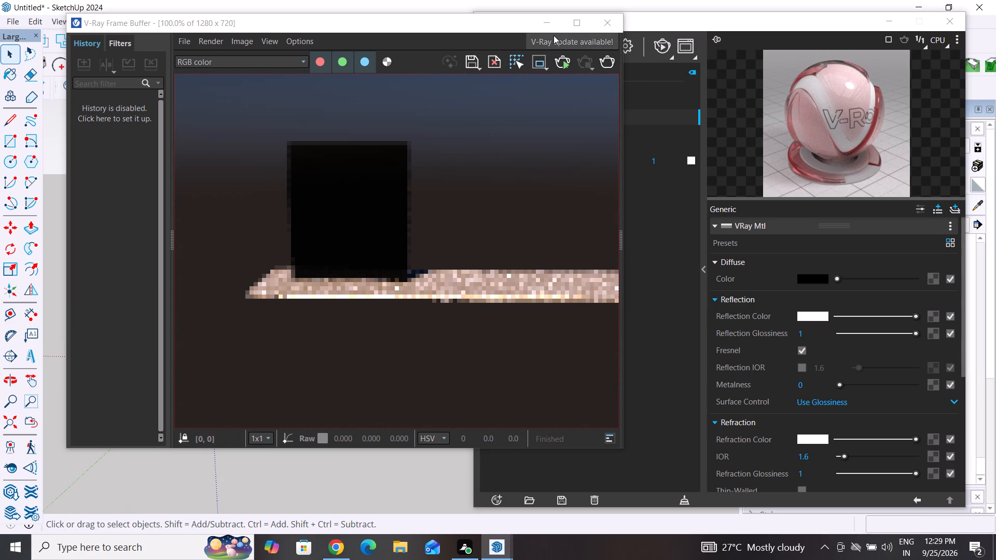
Put the rendered image window away and apply the GLASS material to the upright panel group again.
click(551, 24)
click(659, 270)
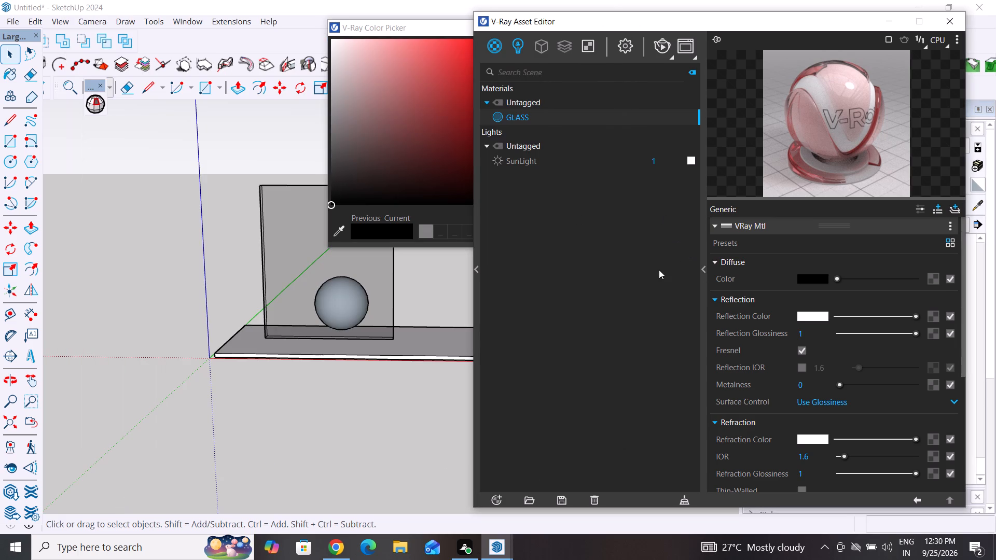
click(302, 250)
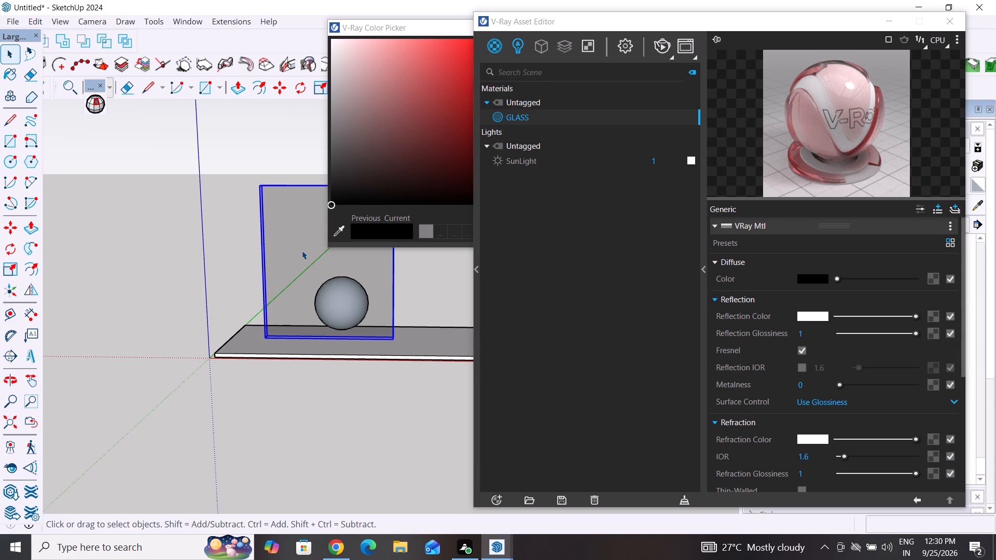
right_click(302, 250)
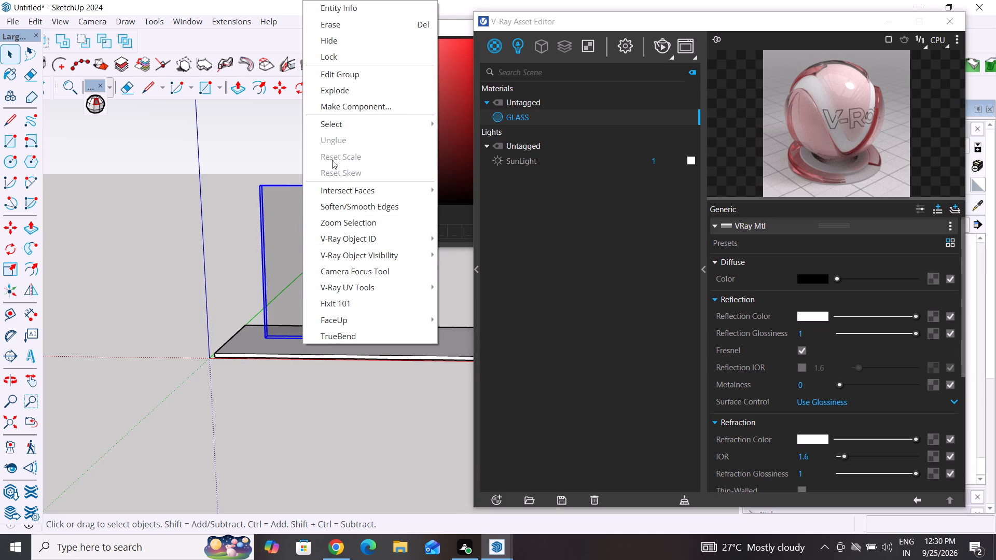
click(589, 242)
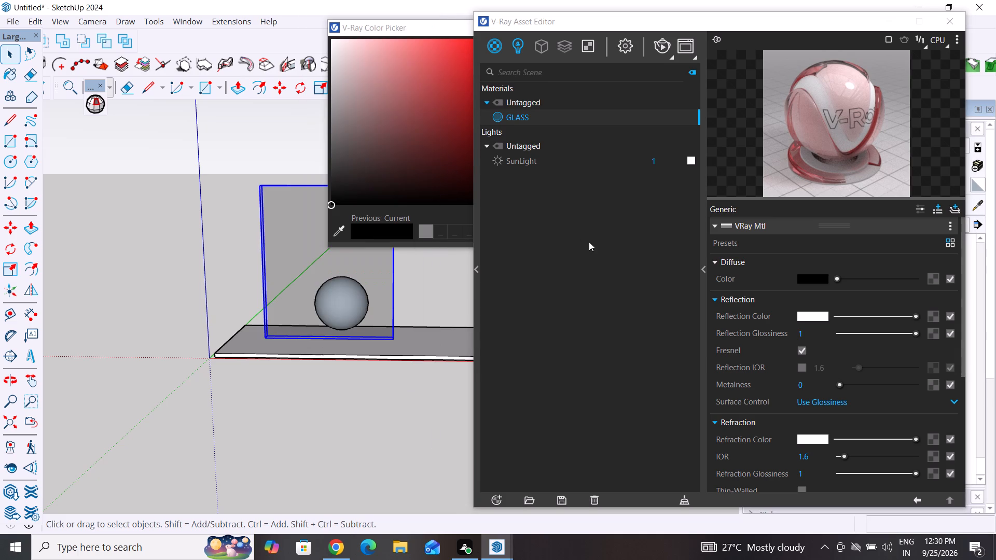
right_click(300, 255)
double_click(282, 240)
right_click(561, 118)
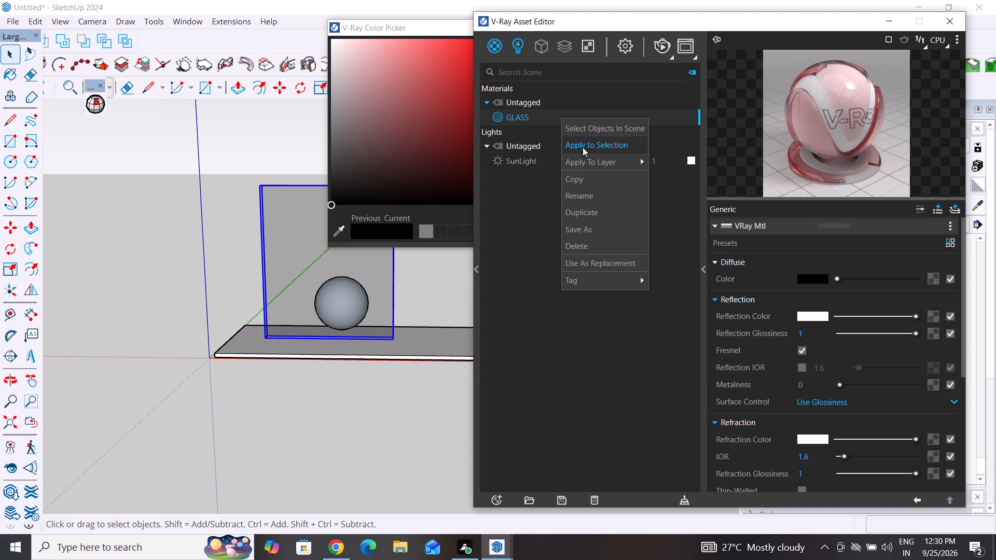
click(601, 149)
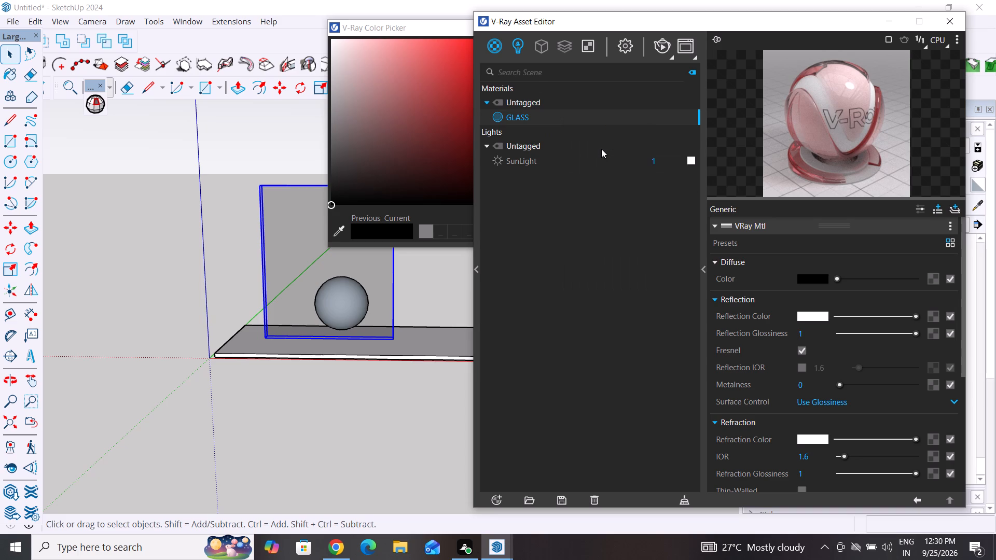
click(438, 305)
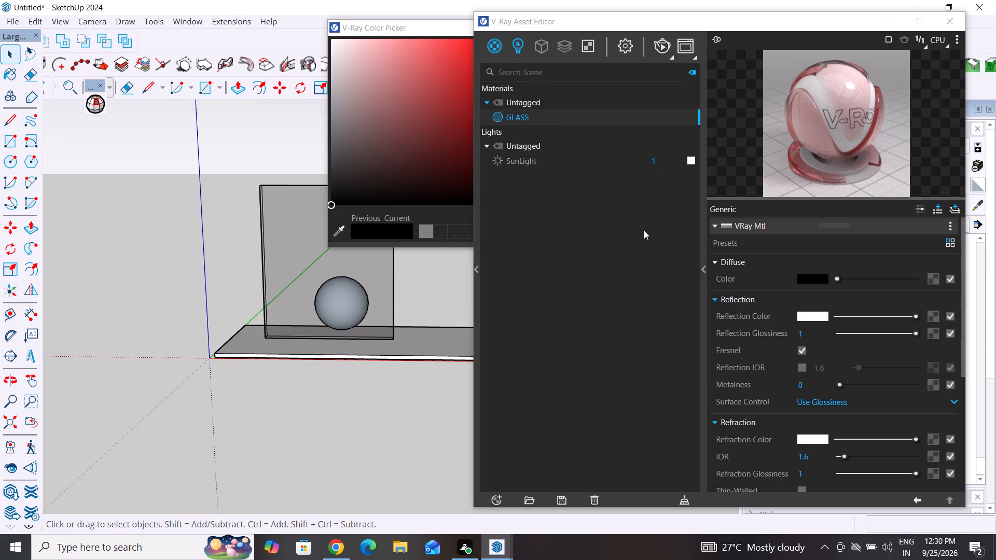
Close the V-Ray Asset Editor and the color picker to clear the model view.
click(951, 22)
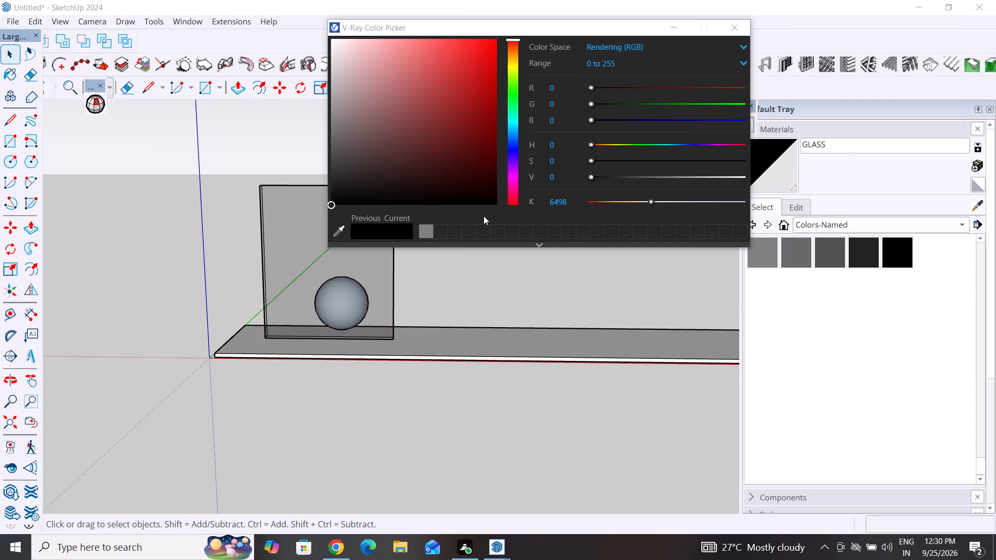
click(520, 26)
click(742, 29)
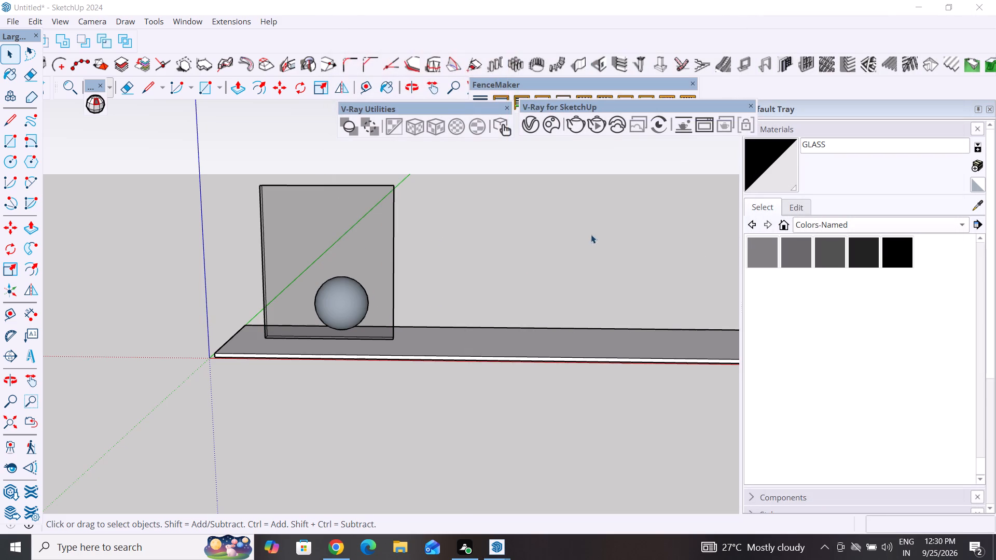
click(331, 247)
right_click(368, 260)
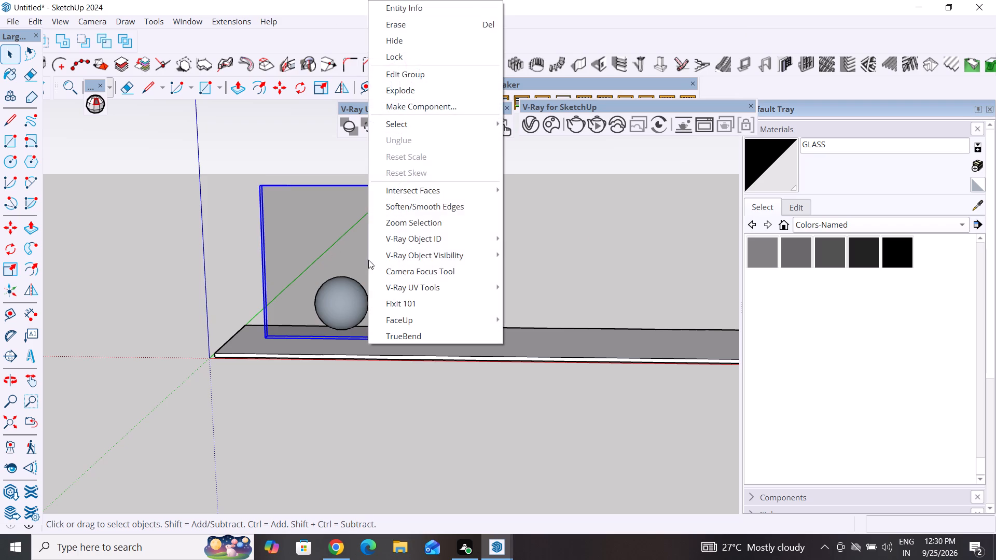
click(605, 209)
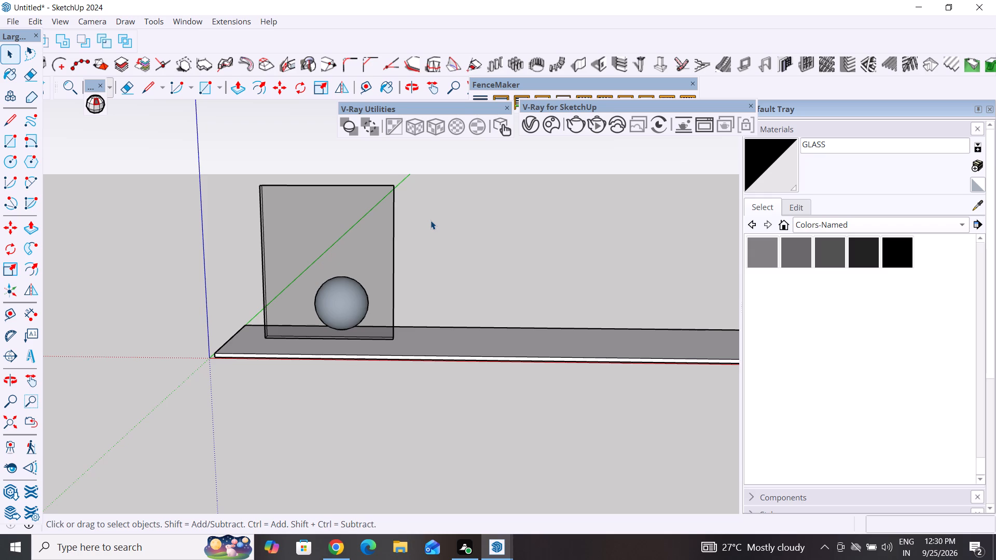
Examine the upright glass panel and the sphere from the front, the side and behind, both near and far.
scroll(436, 266, down, 5)
middle_drag(436, 266, 187, 298)
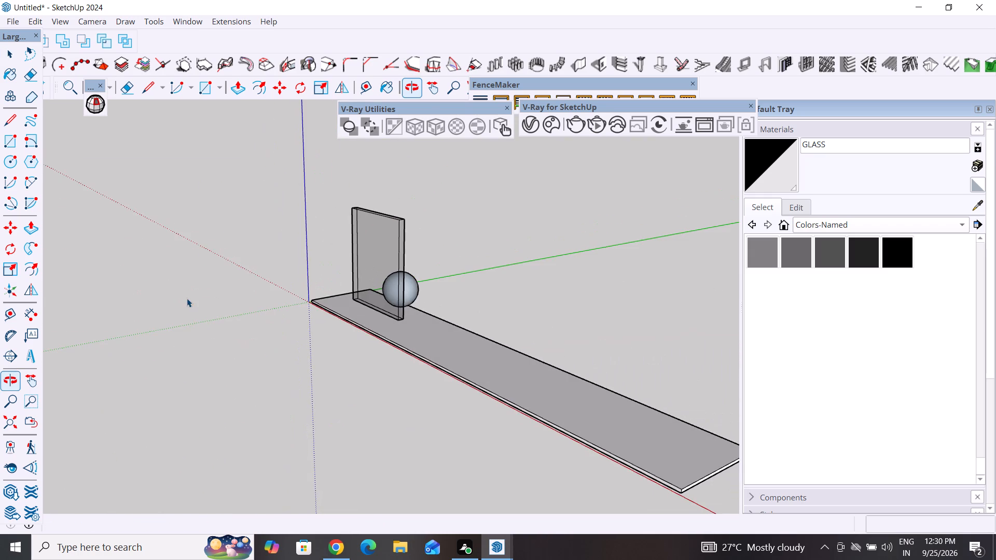
scroll(406, 233, up, 9)
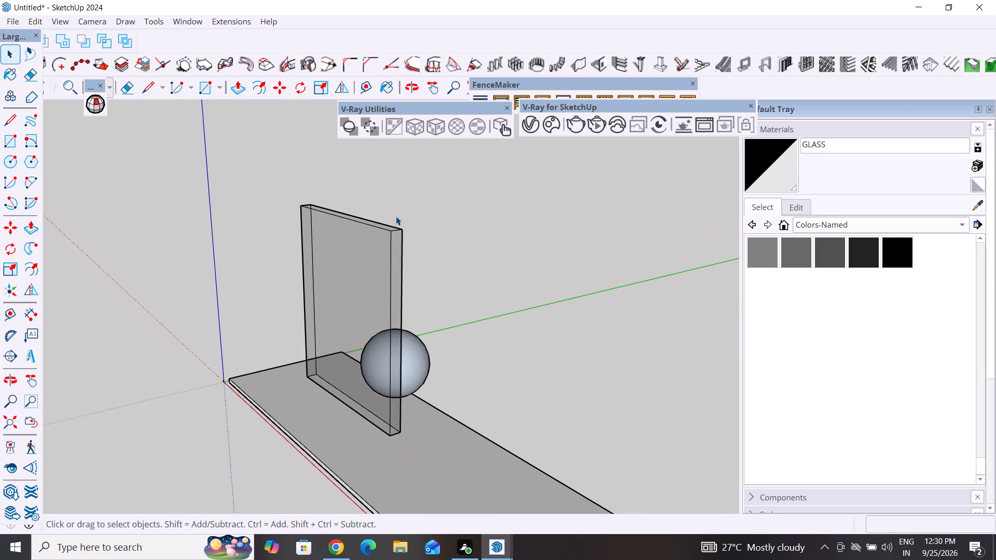
middle_drag(427, 226, 602, 216)
middle_drag(495, 255, 634, 250)
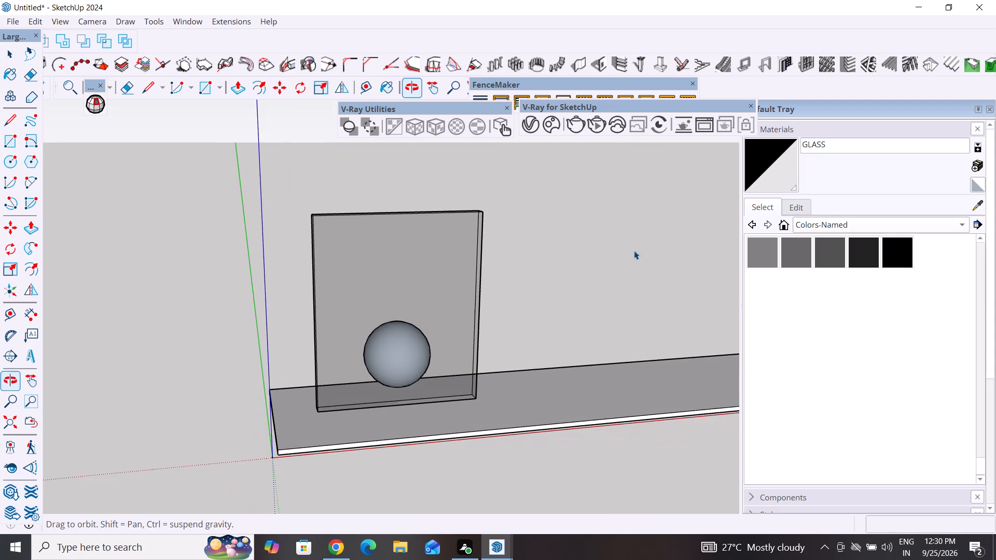
middle_drag(535, 311, 529, 239)
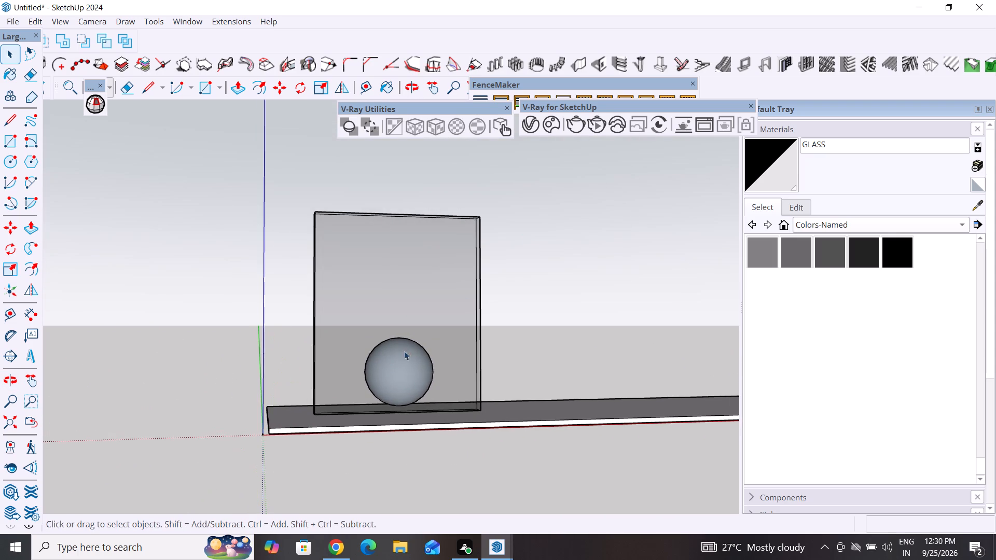
scroll(316, 386, up, 5)
scroll(315, 381, down, 5)
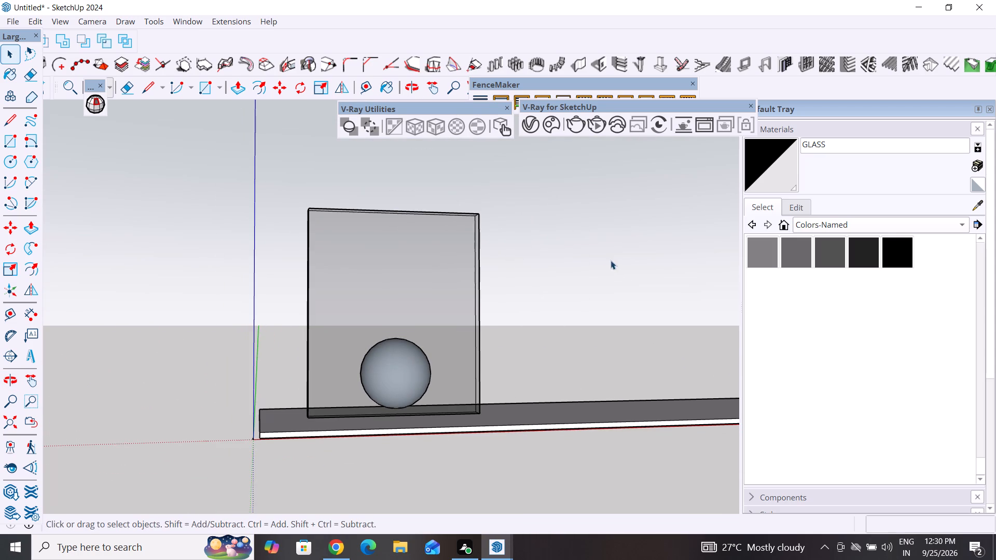
scroll(410, 321, up, 5)
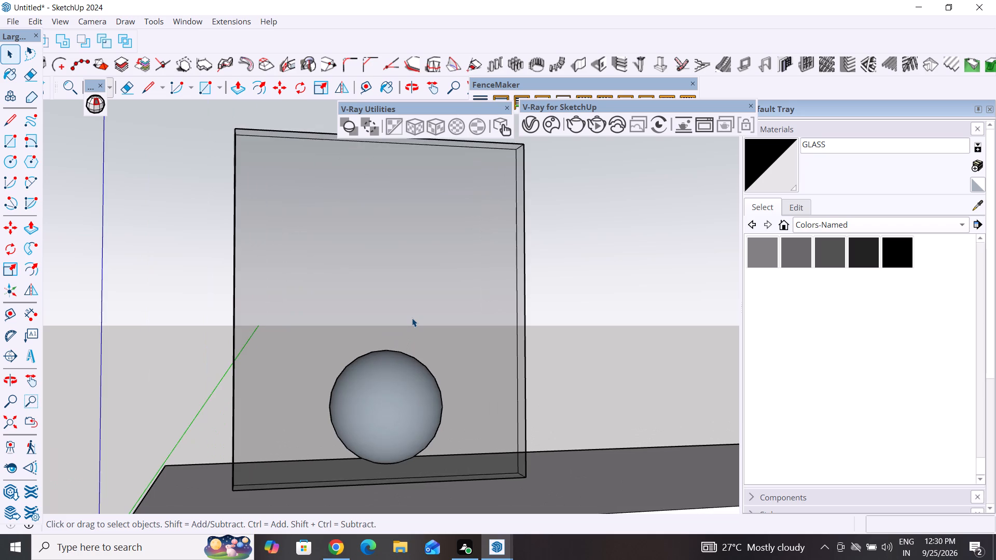
scroll(412, 318, down, 5)
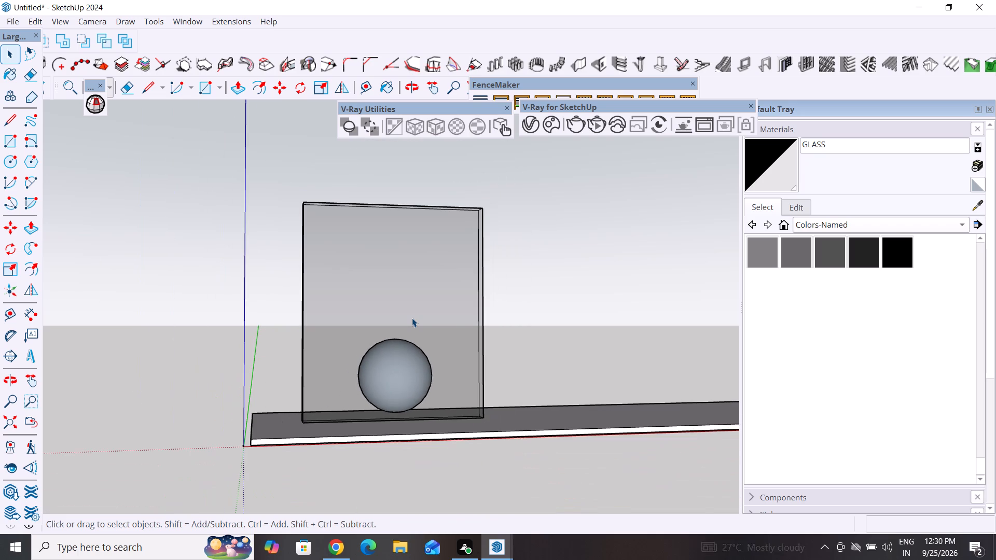
middle_drag(535, 327, 500, 377)
middle_drag(576, 303, 179, 337)
middle_drag(529, 366, 123, 314)
scroll(409, 323, down, 5)
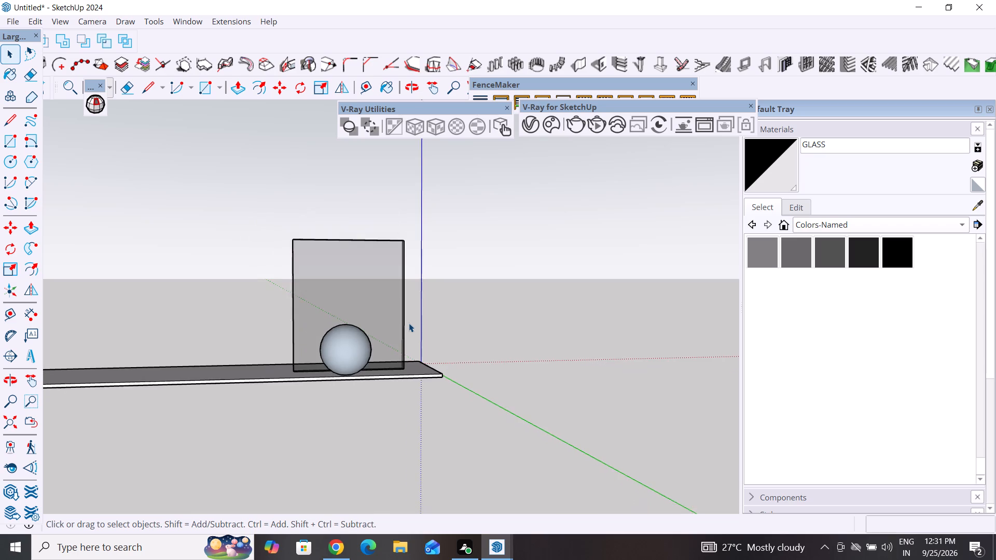
scroll(409, 323, down, 1)
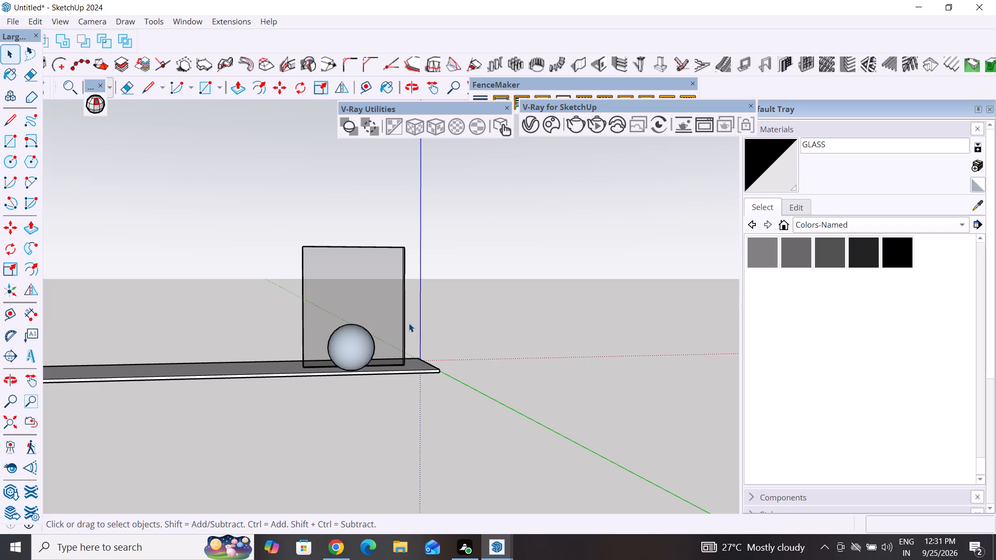
middle_drag(259, 361, 683, 414)
middle_drag(347, 429, 541, 391)
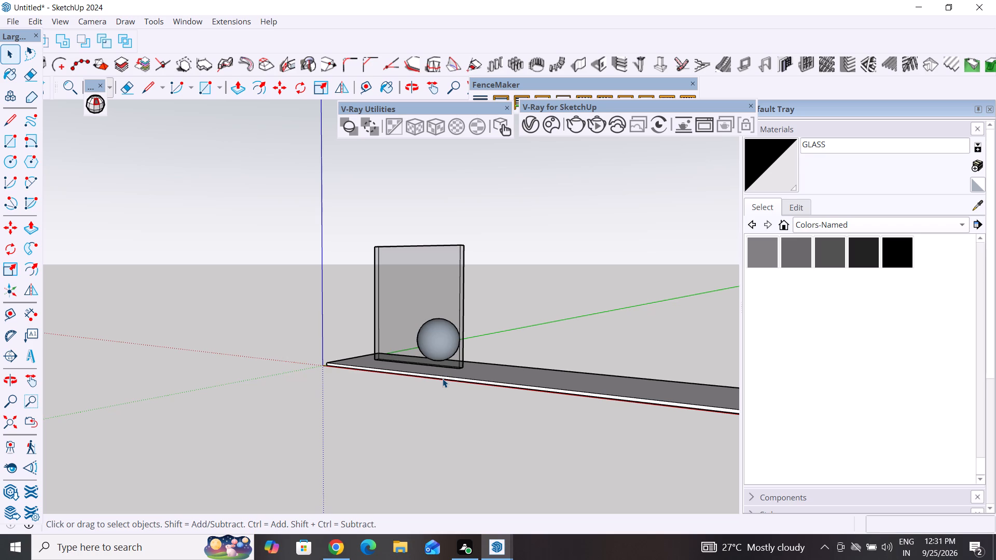
middle_drag(334, 393, 434, 421)
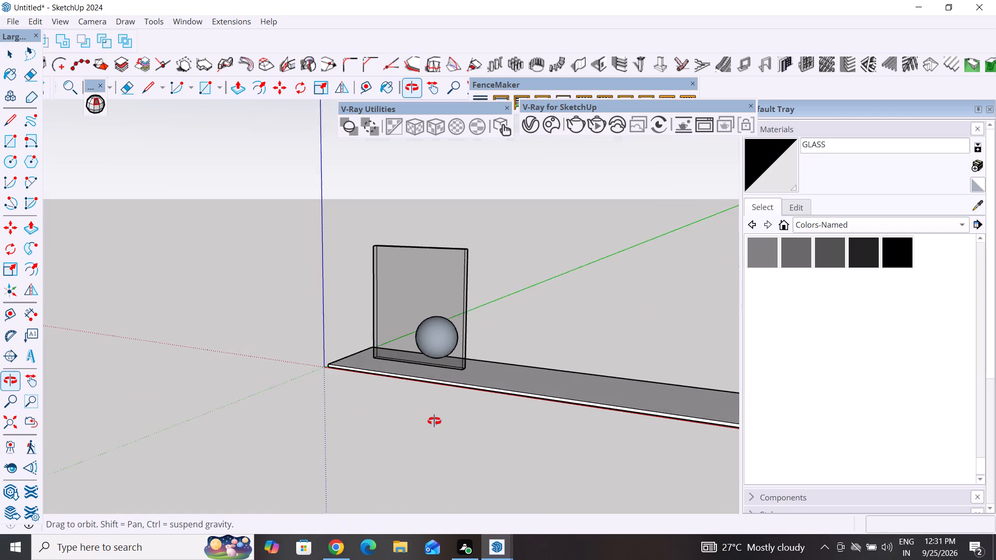
middle_drag(434, 421, 530, 397)
scroll(516, 241, up, 3)
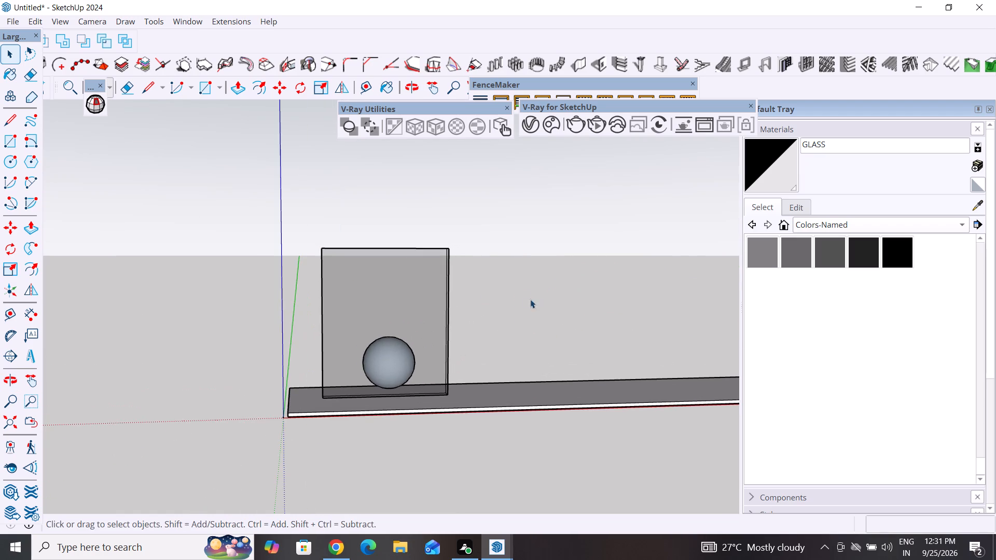
middle_drag(525, 301, 480, 312)
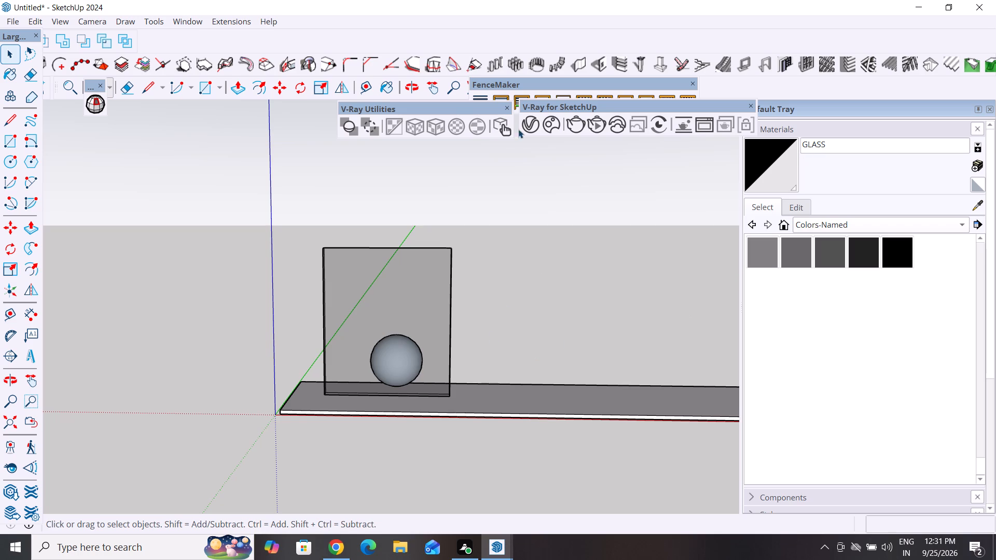
Reopen the V-Ray Asset Editor and lighten the GLASS material's fog color to pink, RGB 224, 122, 122.
click(534, 122)
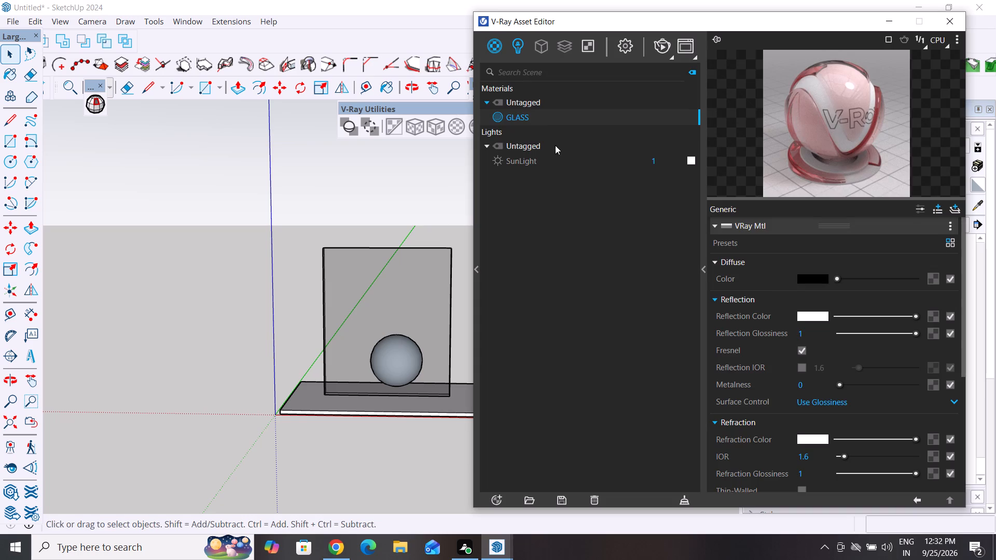
scroll(814, 423, down, 4)
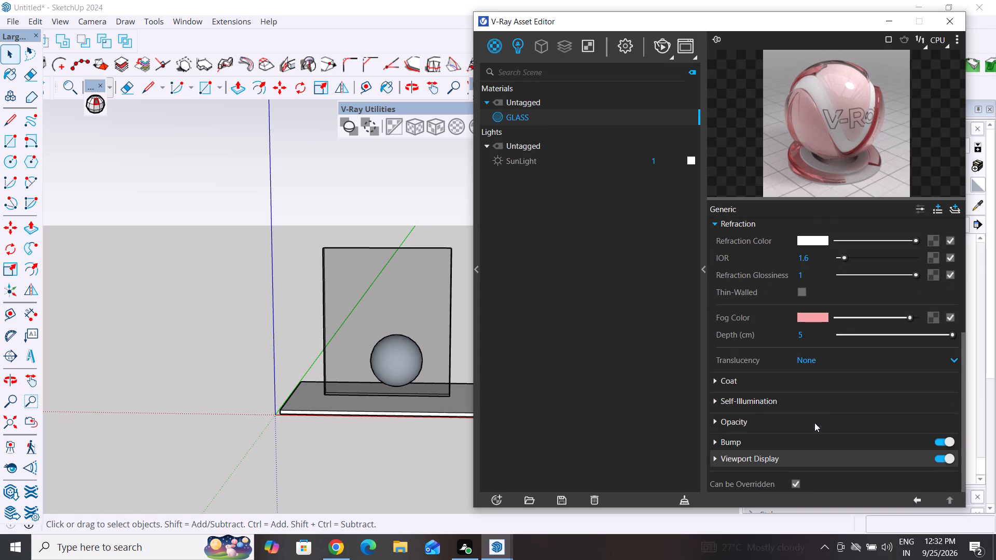
click(820, 316)
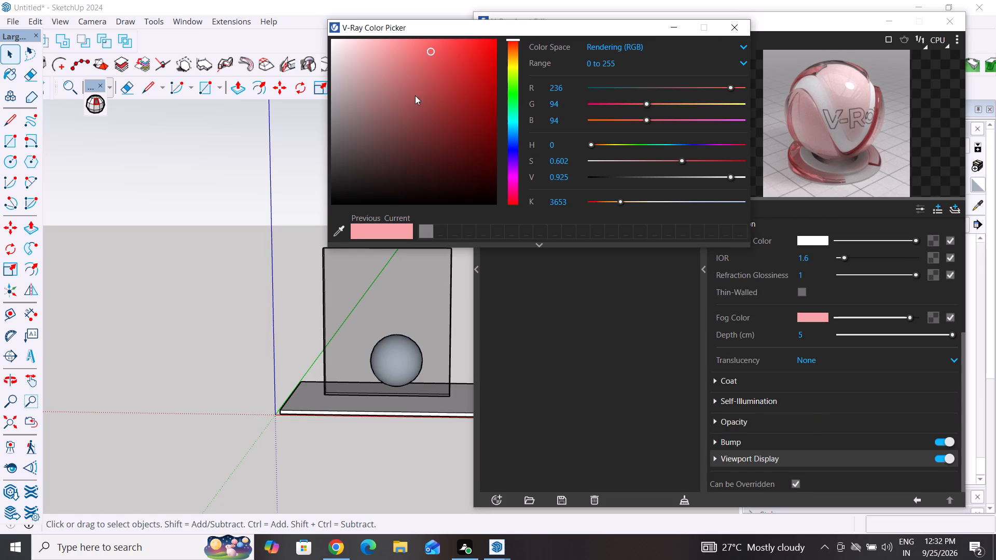
click(407, 59)
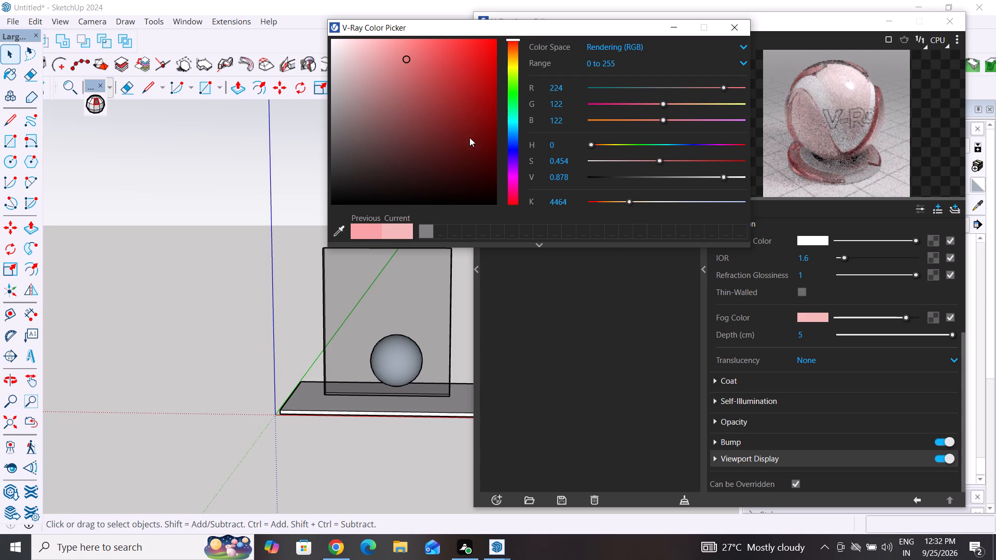
click(801, 319)
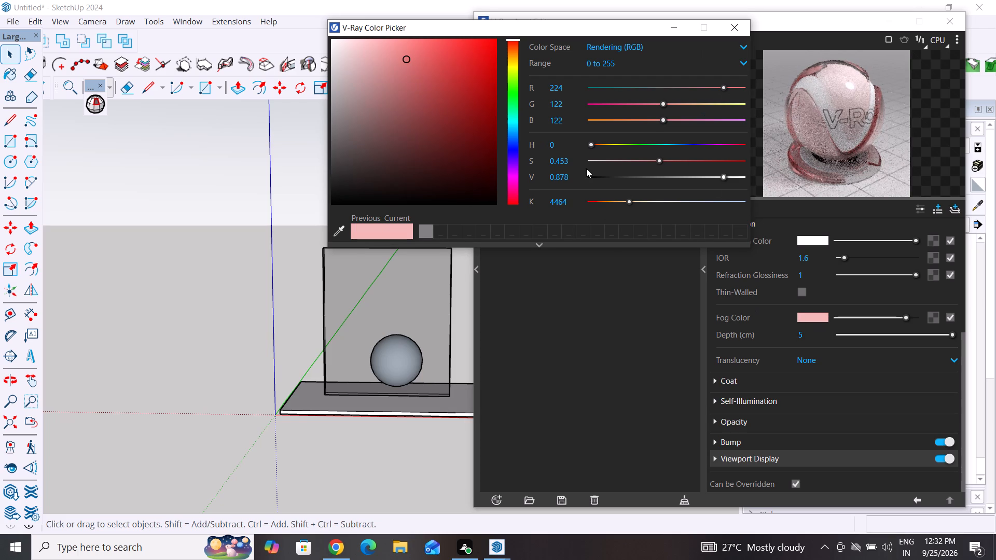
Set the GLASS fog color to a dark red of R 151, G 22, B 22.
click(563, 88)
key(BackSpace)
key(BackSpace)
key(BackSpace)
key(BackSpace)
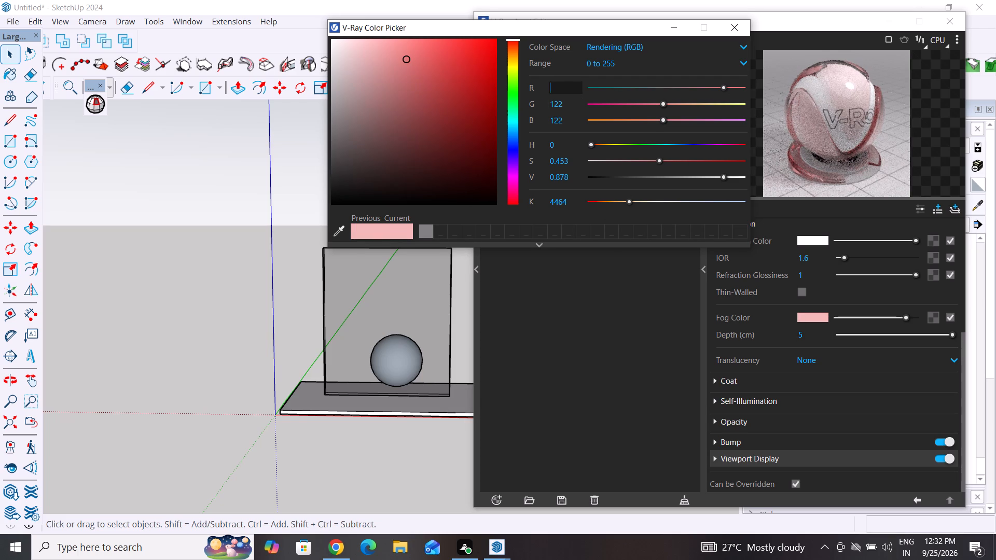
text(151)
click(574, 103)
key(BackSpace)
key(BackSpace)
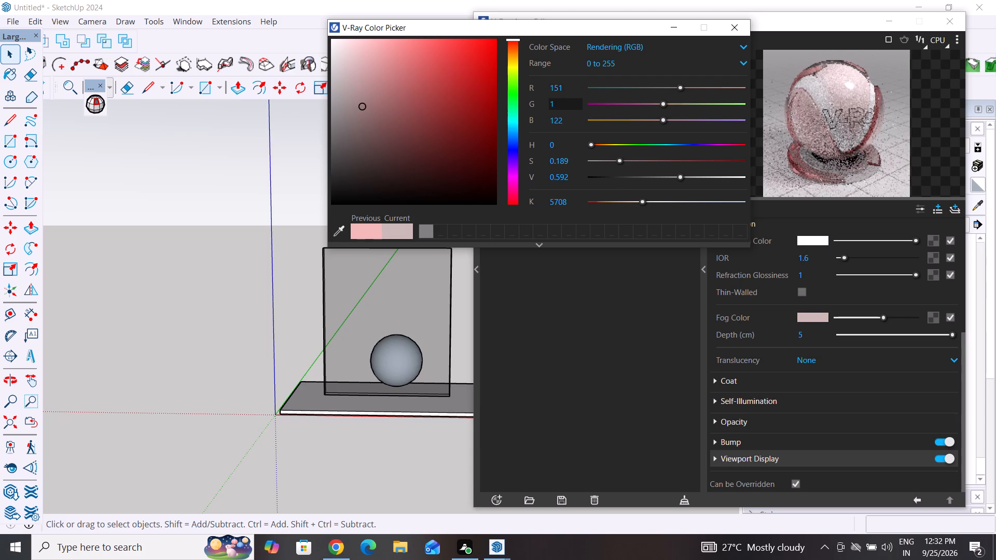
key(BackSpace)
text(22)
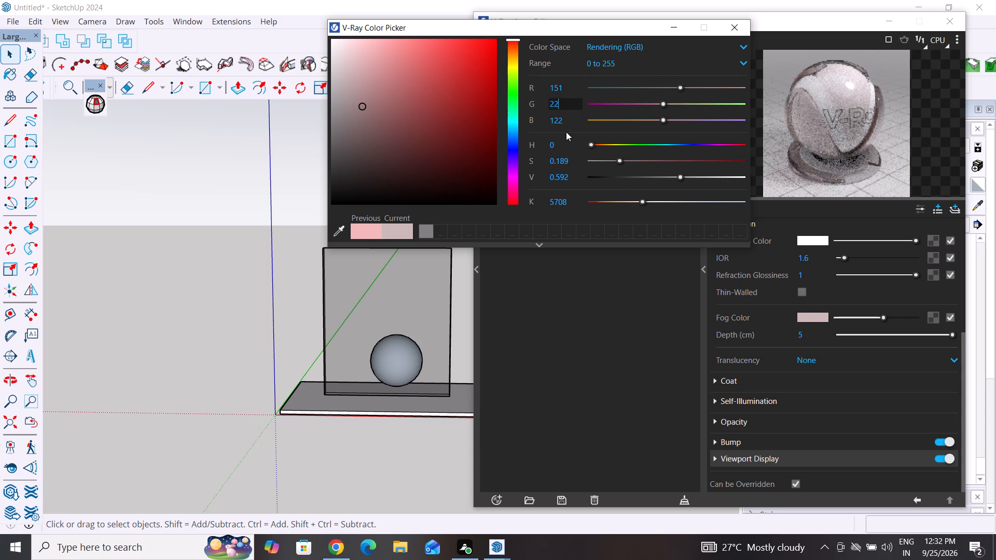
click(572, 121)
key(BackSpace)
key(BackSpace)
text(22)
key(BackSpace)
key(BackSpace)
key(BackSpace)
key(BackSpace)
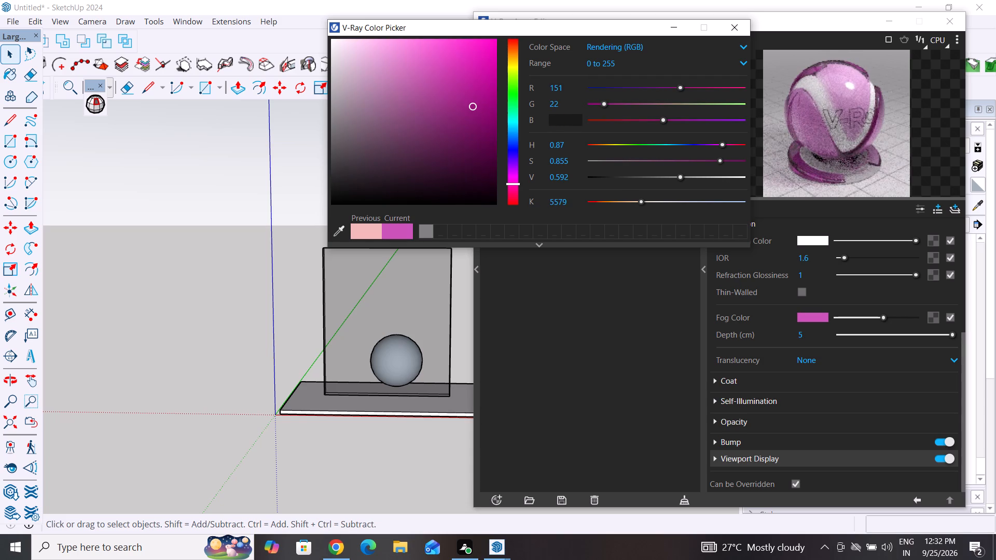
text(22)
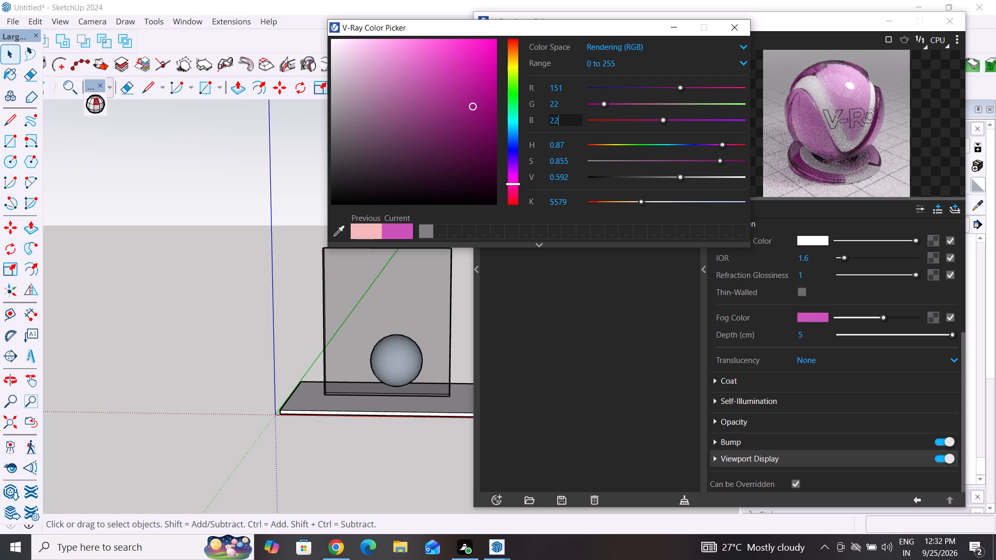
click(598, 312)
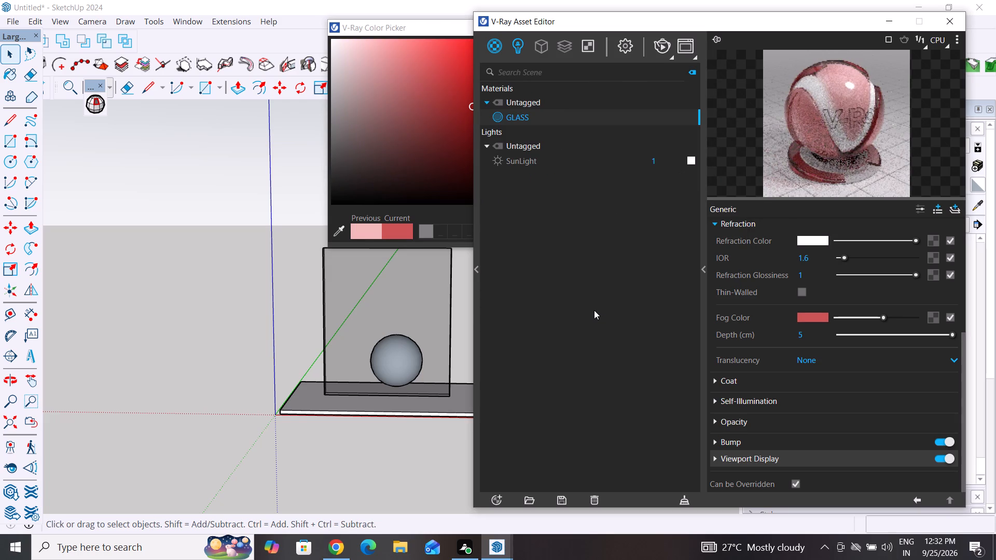
Apply the GLASS material to the current selection.
right_click(593, 120)
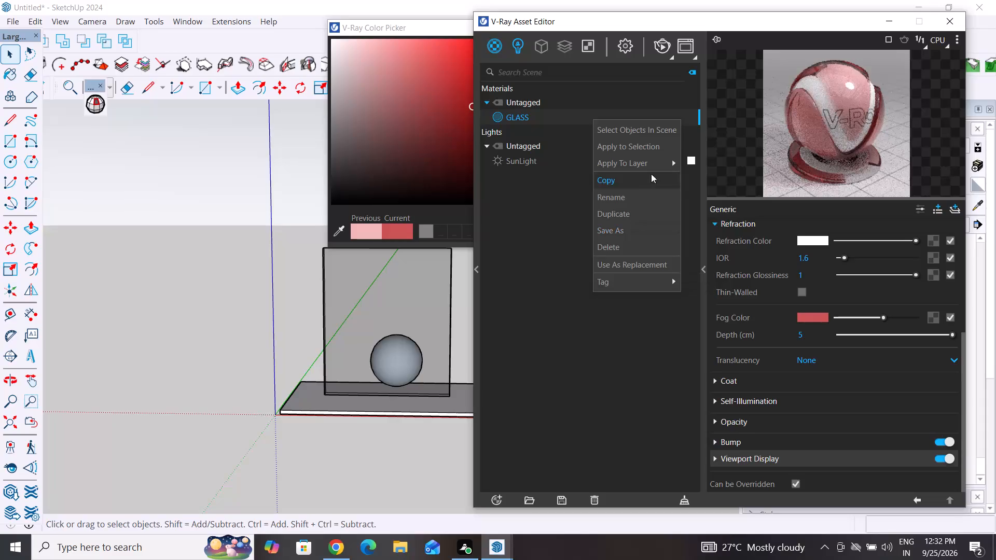
click(657, 147)
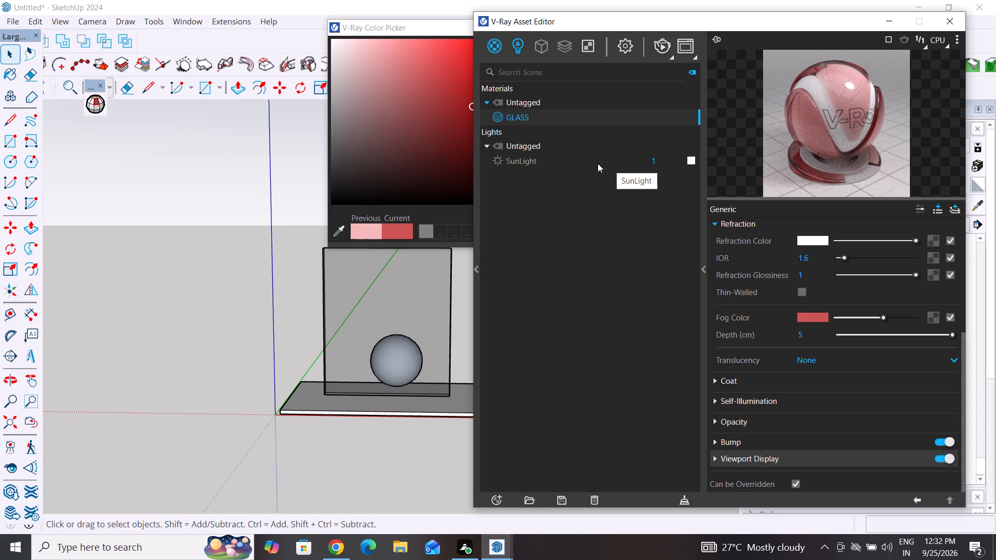
click(549, 165)
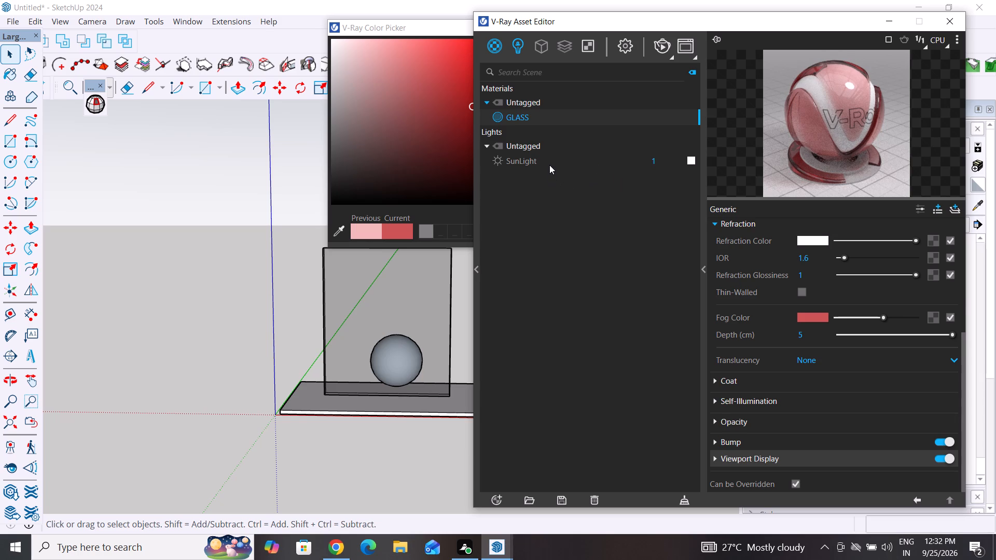
click(545, 114)
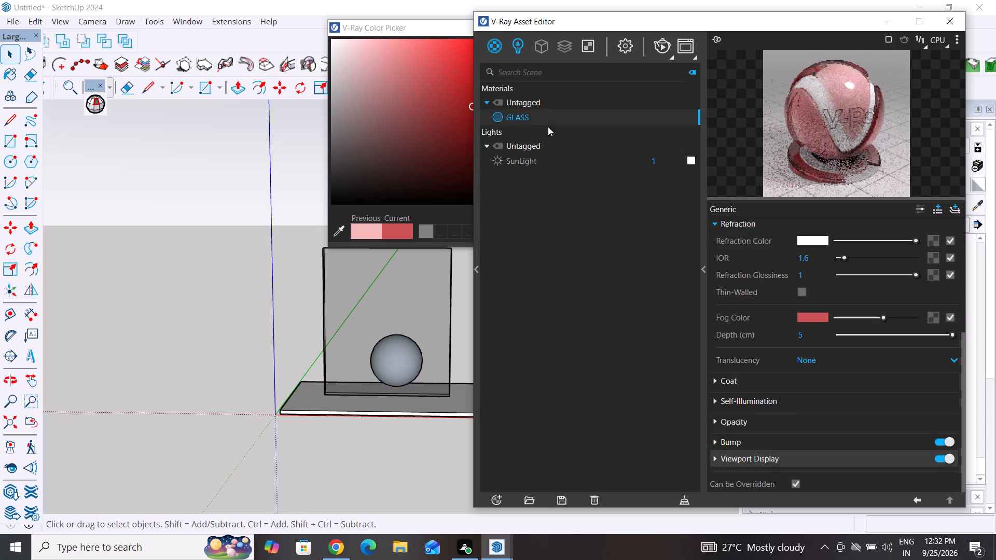
right_click(569, 112)
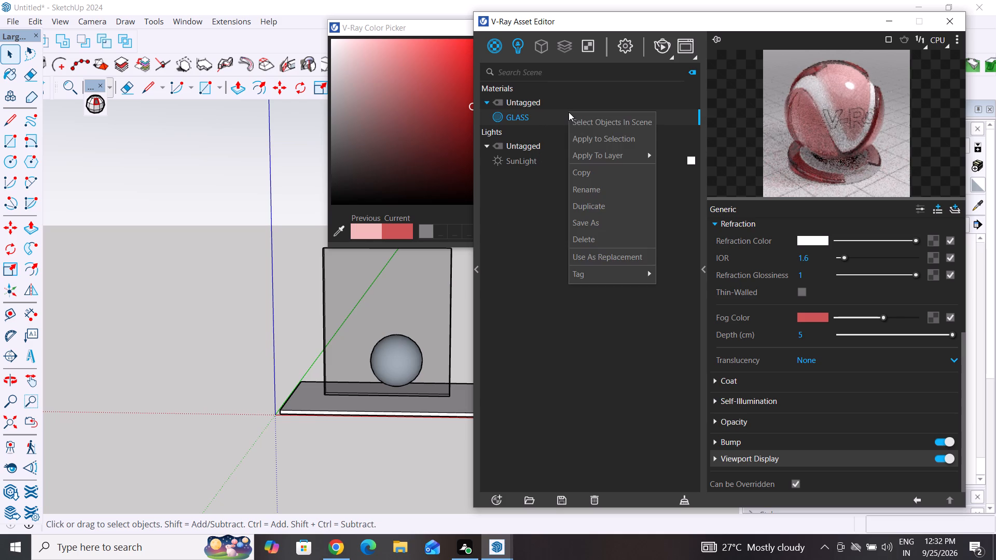
click(614, 137)
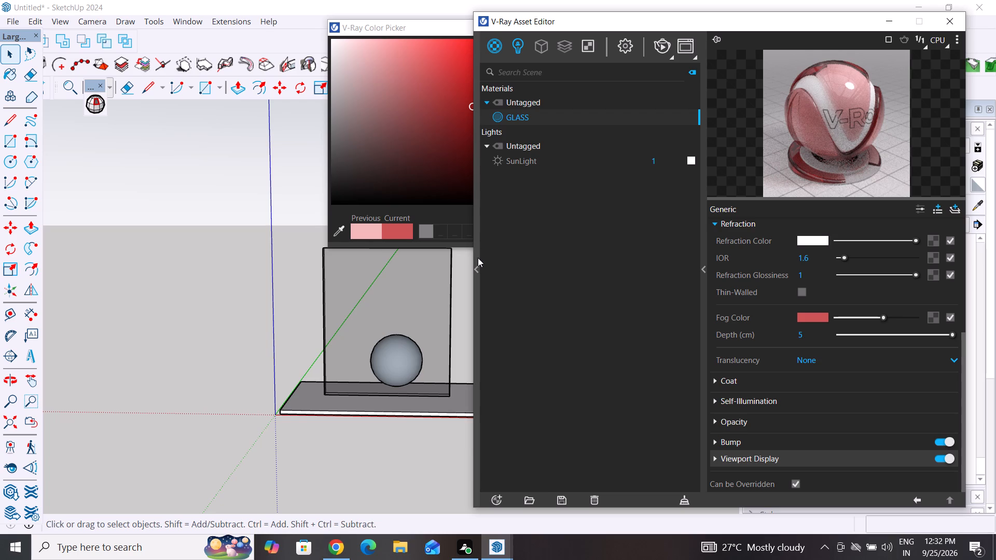
Try to narrow the V-Ray Asset Editor, and reposition its window over the model view beside the color picker.
drag(476, 231, 545, 231)
drag(471, 299, 559, 301)
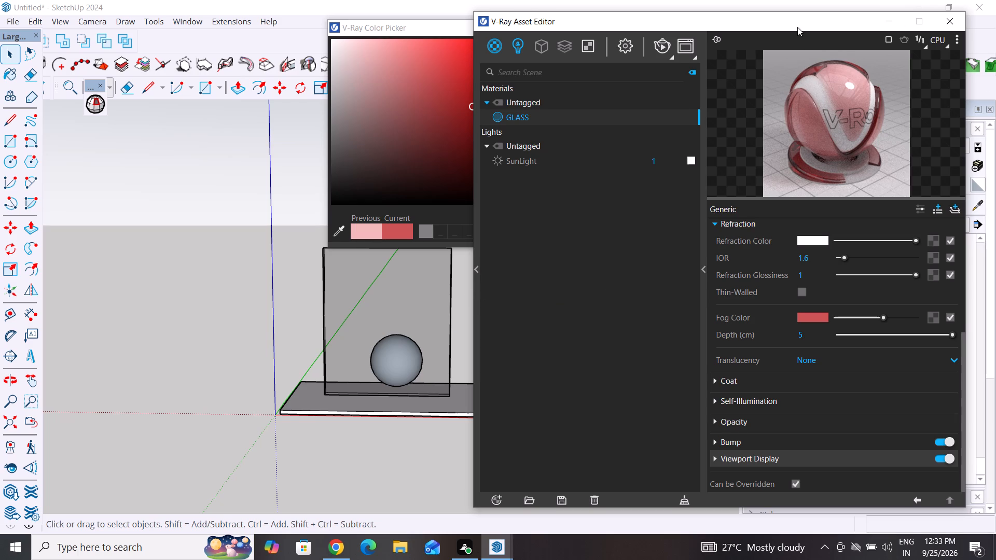
click(797, 27)
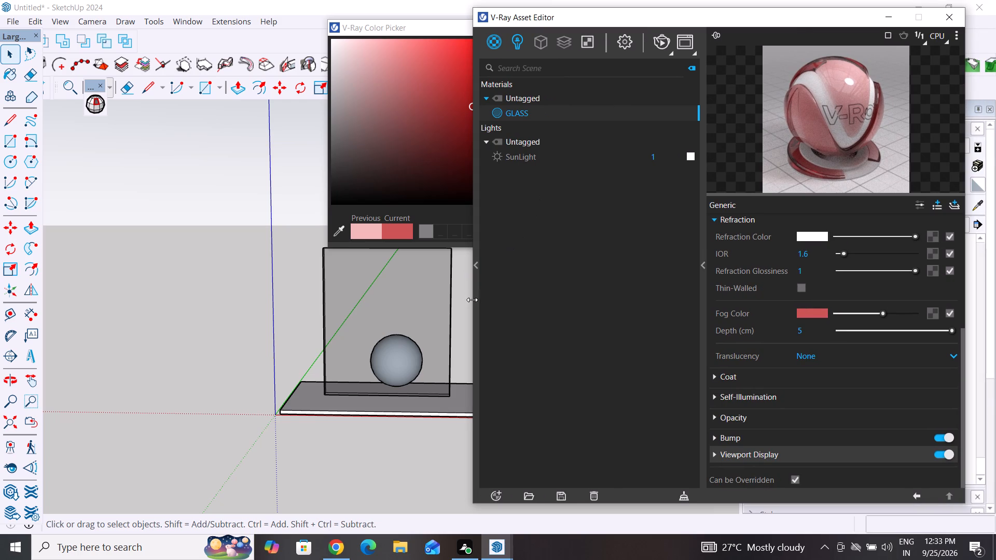
drag(472, 300, 502, 302)
click(617, 297)
drag(796, 11, 663, 71)
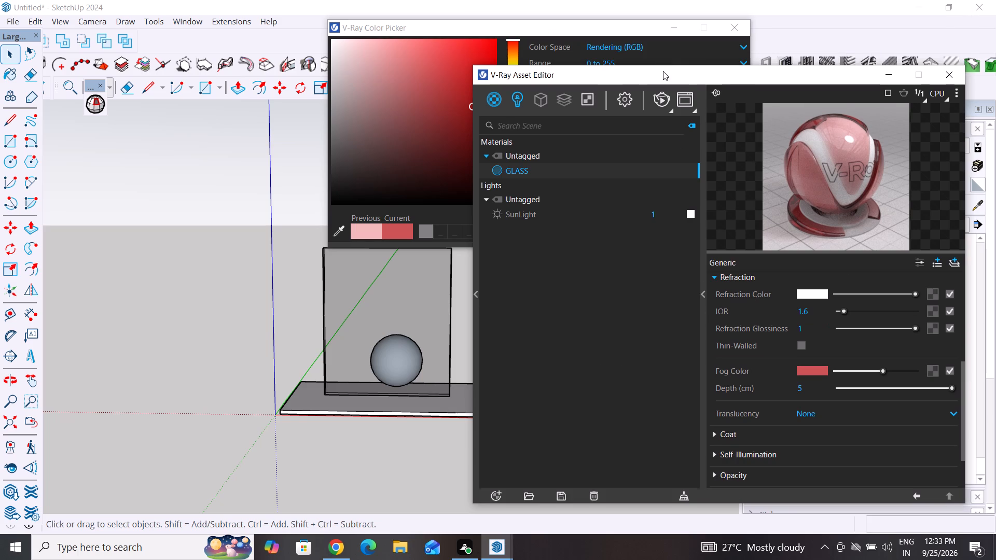
drag(812, 75, 324, 101)
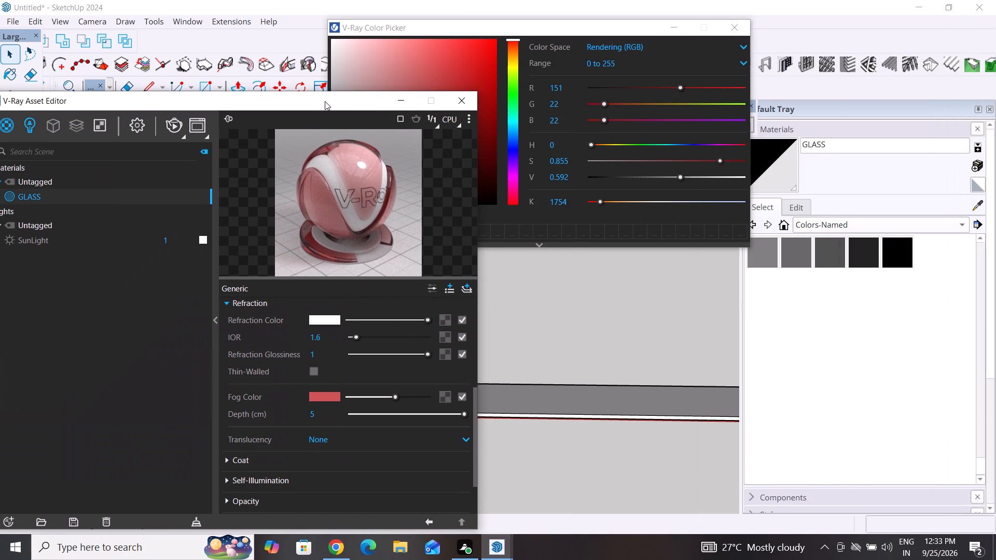
drag(325, 101, 762, 17)
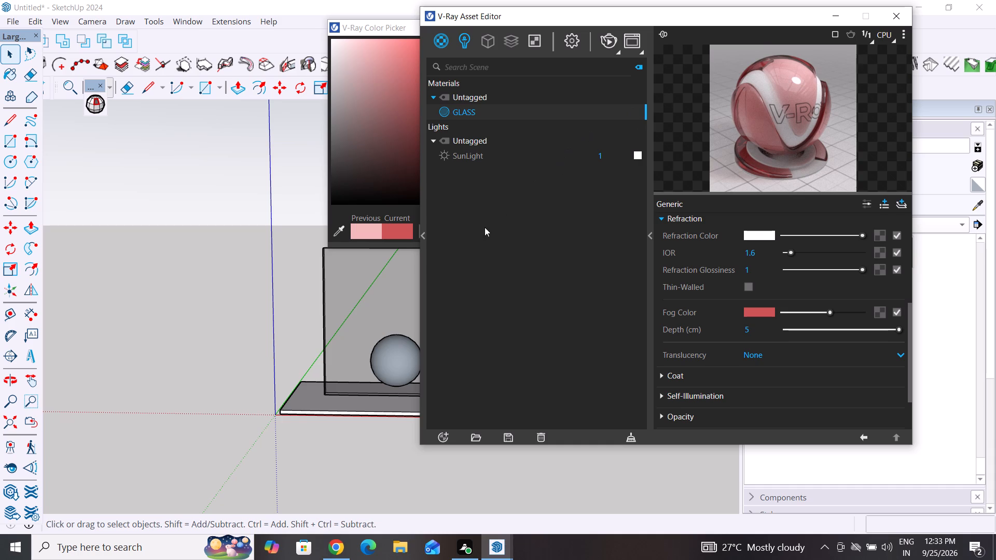
Restore the previous pink fog color, RGB 224, 122, 122, and store it as a color swatch.
click(370, 231)
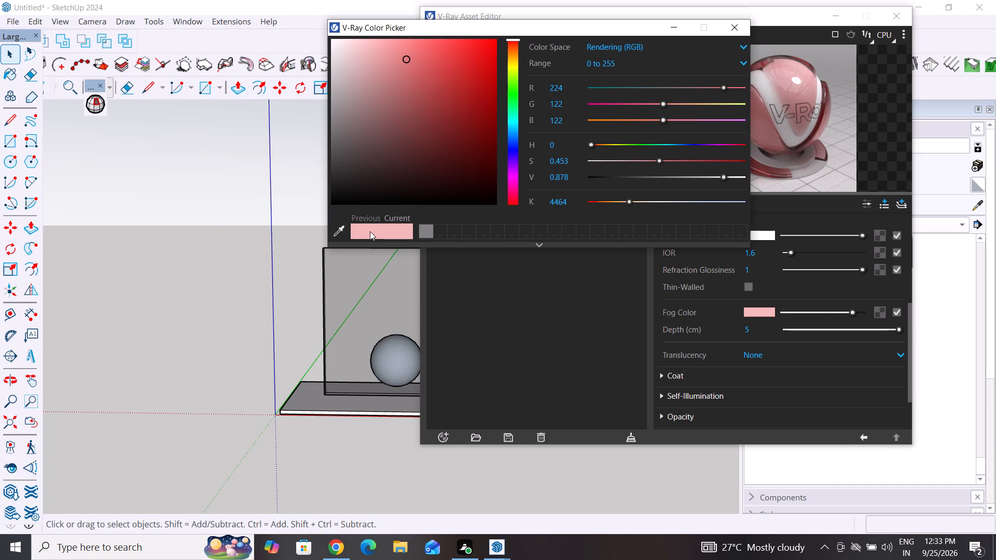
click(397, 234)
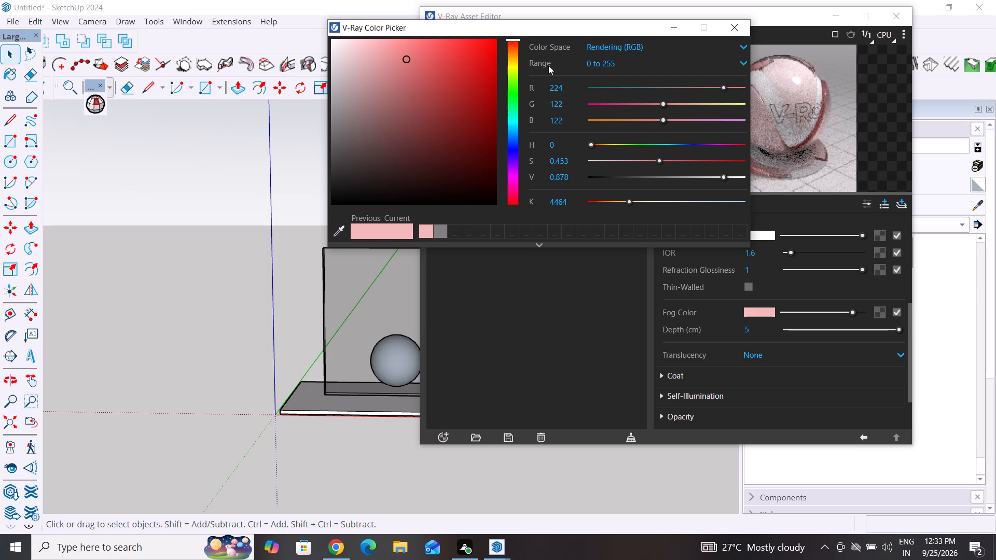
click(628, 34)
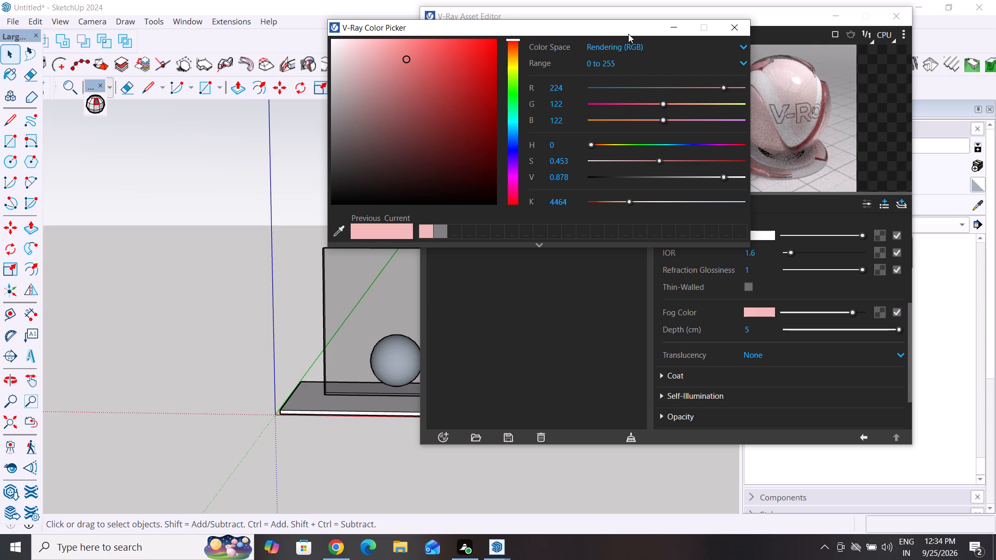
Expand the color variations, try several saturations, and set the fog color to a stronger red of RGB 237, 56, 56.
click(539, 246)
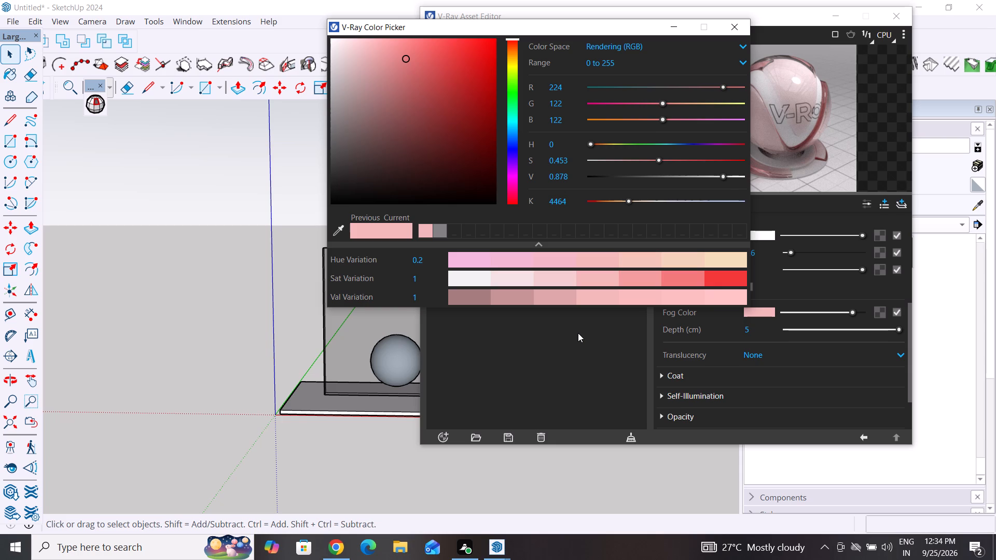
click(593, 292)
click(619, 283)
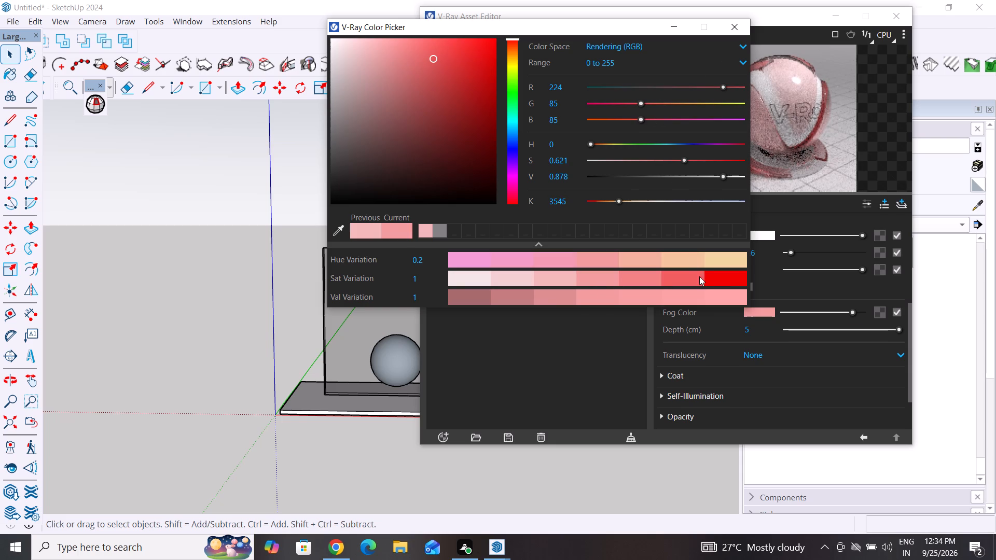
click(718, 277)
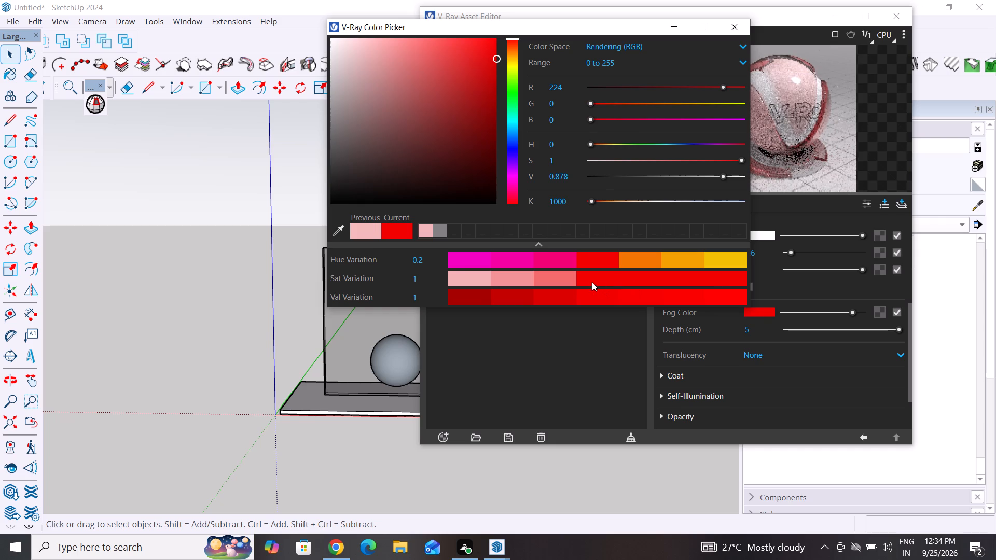
click(566, 281)
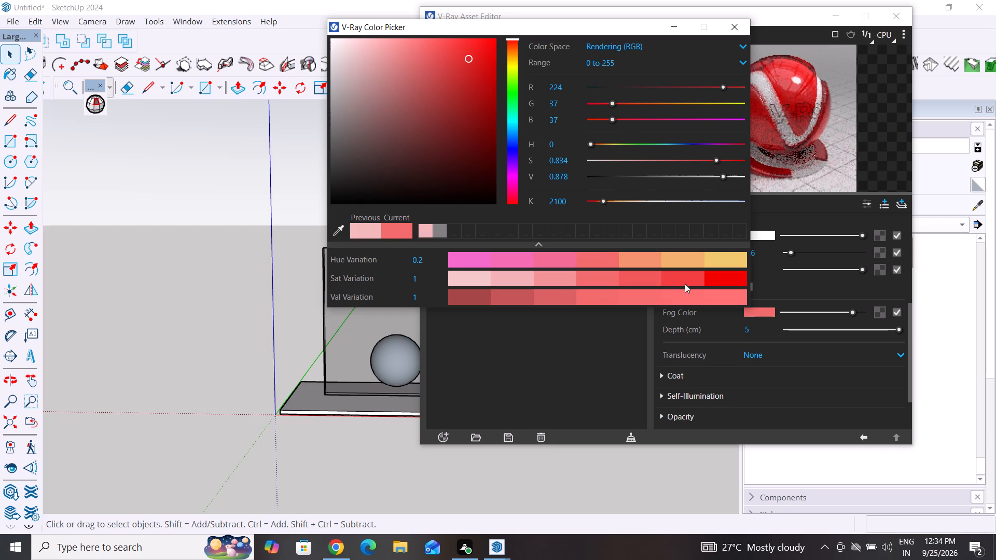
click(703, 278)
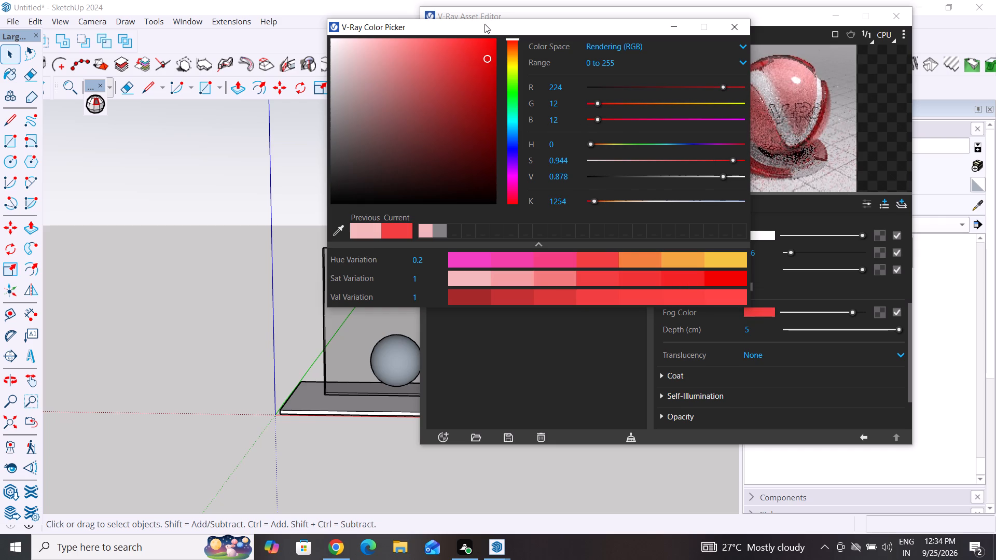
drag(487, 62, 442, 46)
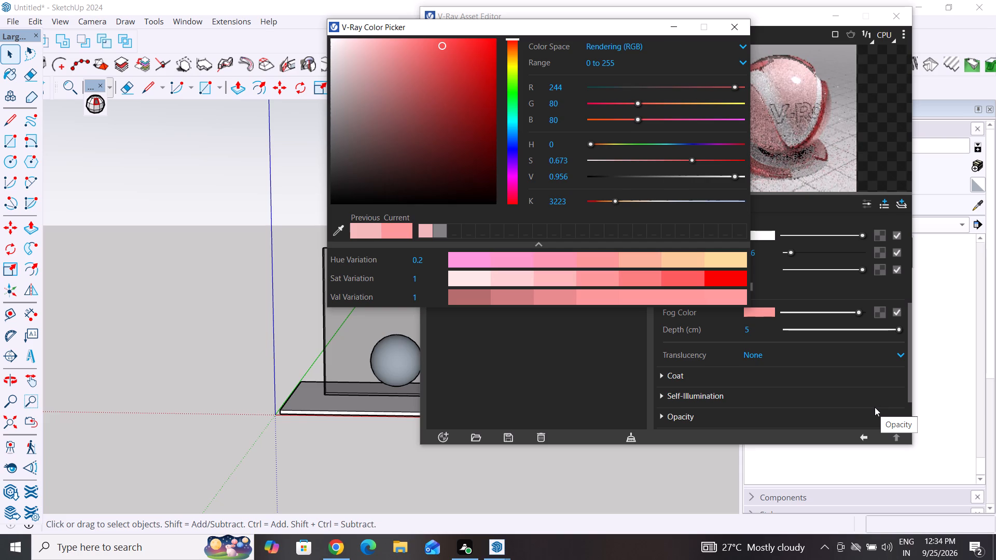
click(457, 50)
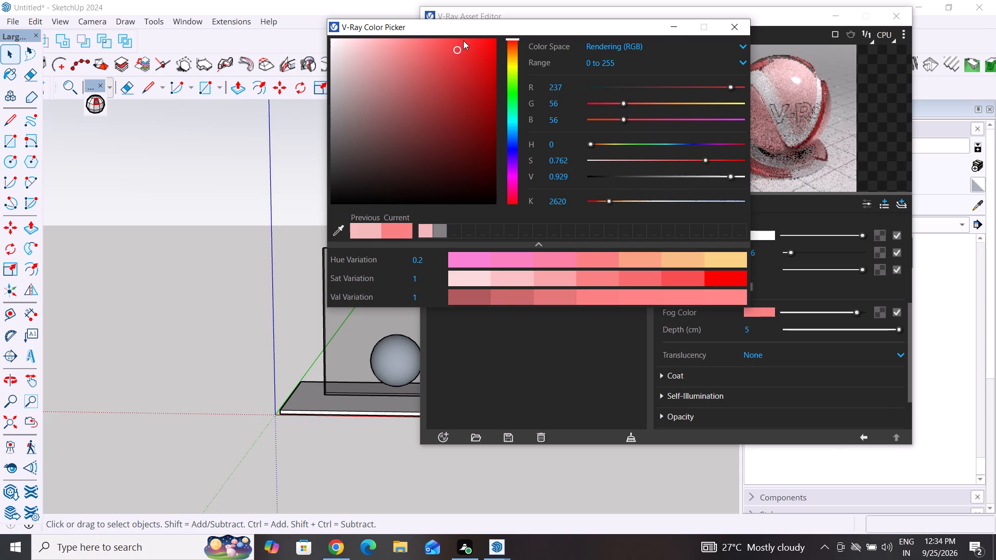
Set the fog color to a brighter red of RGB 247, 51, 51 and close the color picker.
click(462, 44)
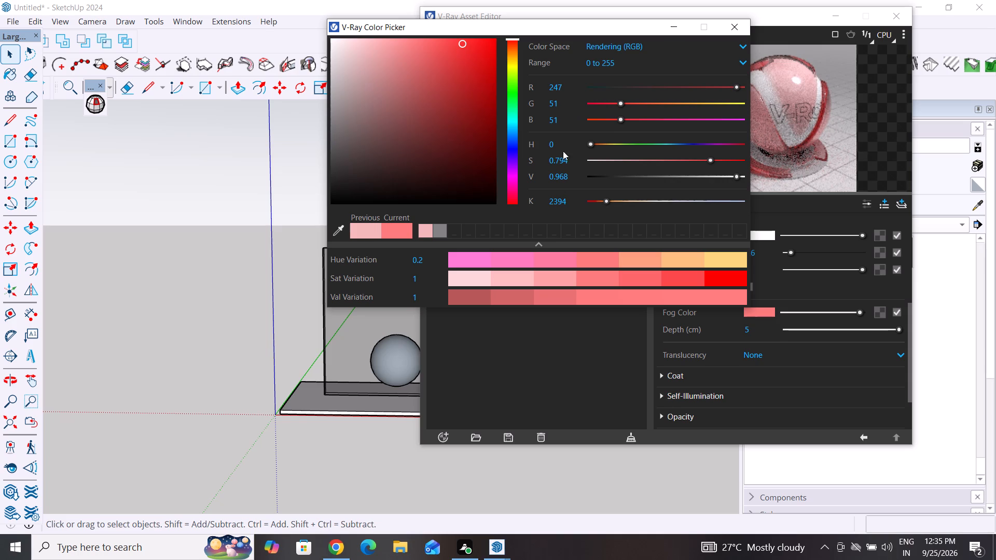
click(730, 30)
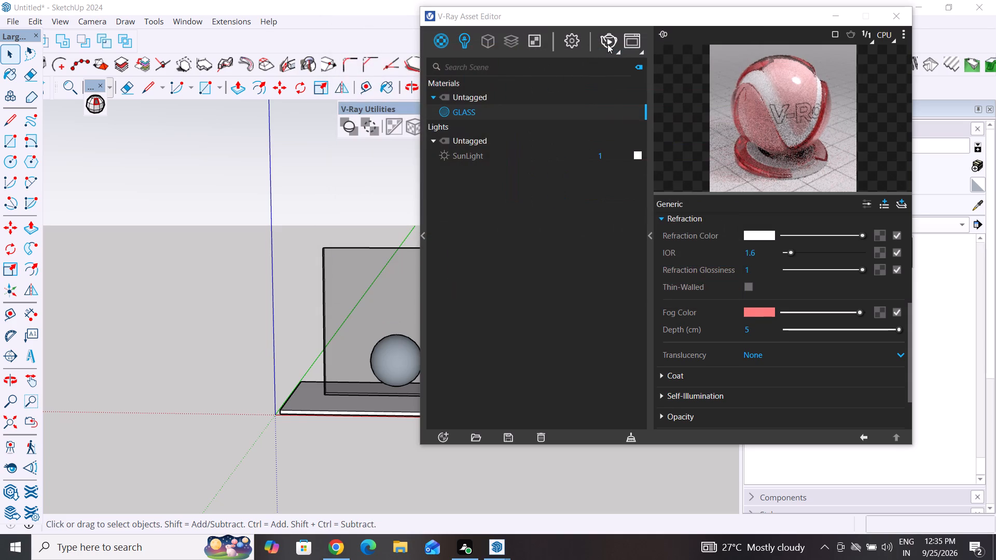
Start rendering the scene with the updated GLASS material and bring its diffuse and reflection settings into view.
click(607, 44)
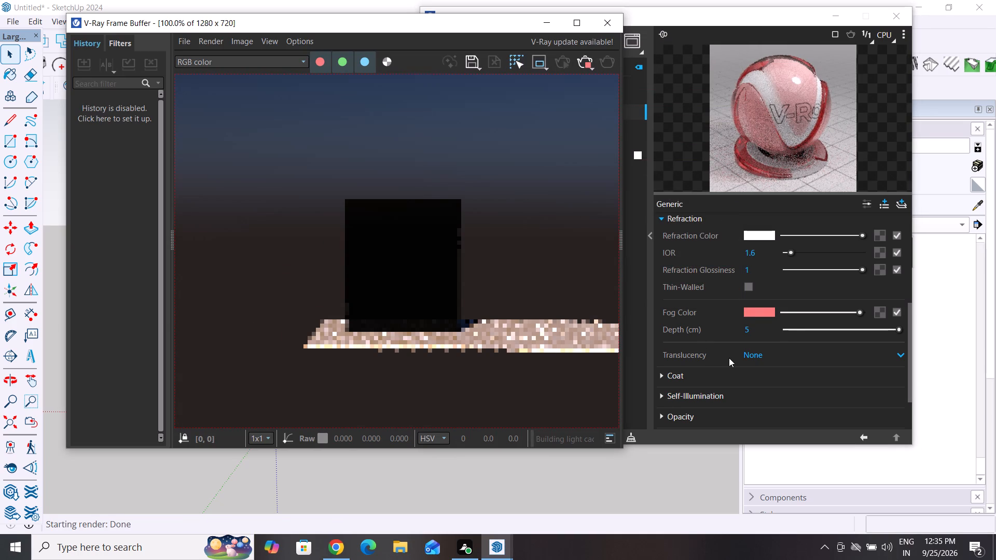
scroll(742, 325, up, 2)
scroll(742, 325, down, 2)
scroll(742, 325, up, 2)
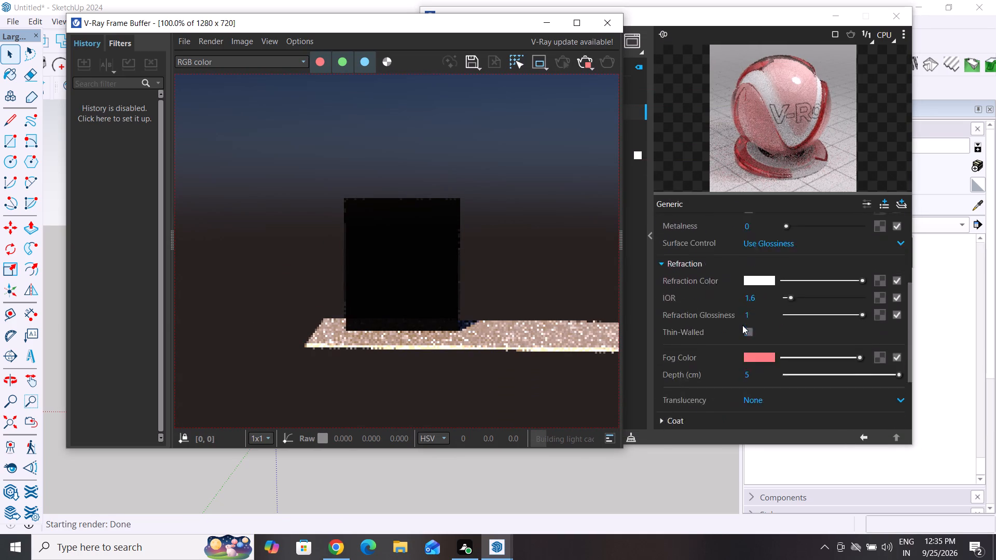
scroll(742, 325, up, 1)
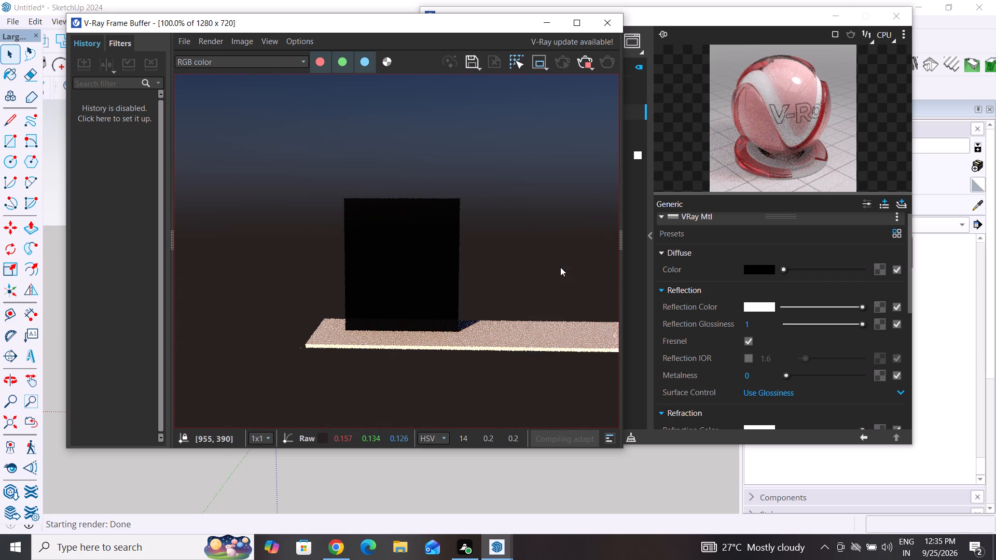
Inspect the rendered panel and base at 50% zoom in the V-Ray Frame Buffer, and widen its window slightly.
drag(622, 243, 649, 239)
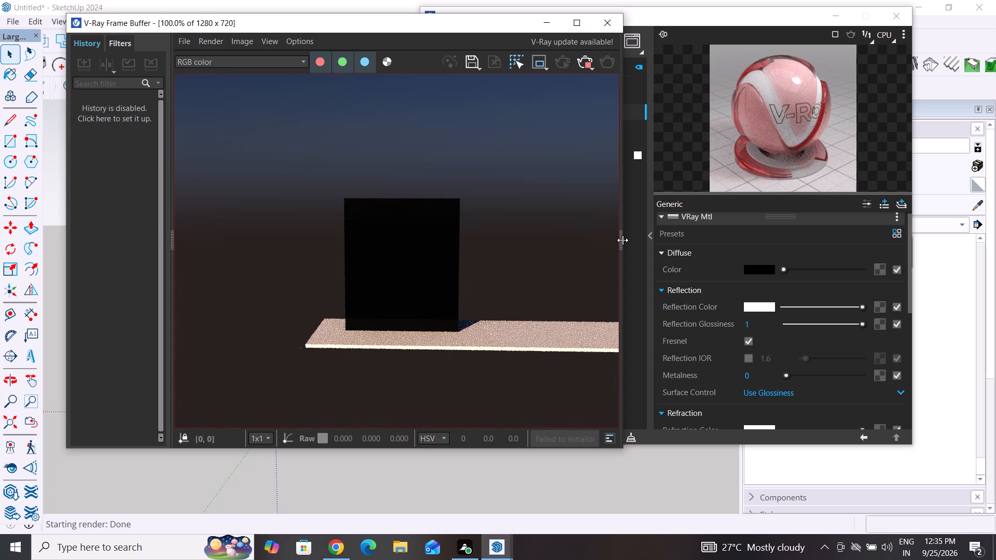
drag(621, 239, 630, 245)
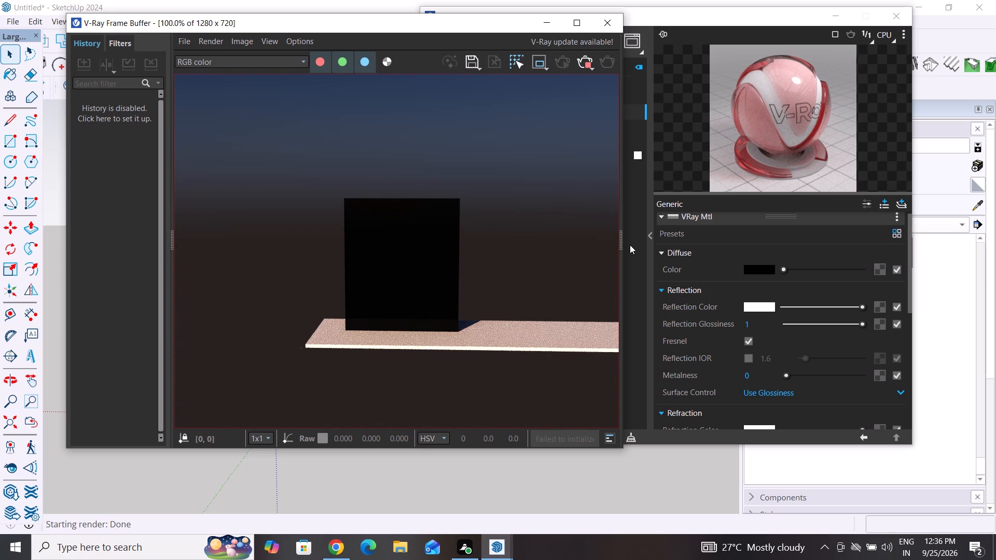
middle_drag(412, 405, 440, 422)
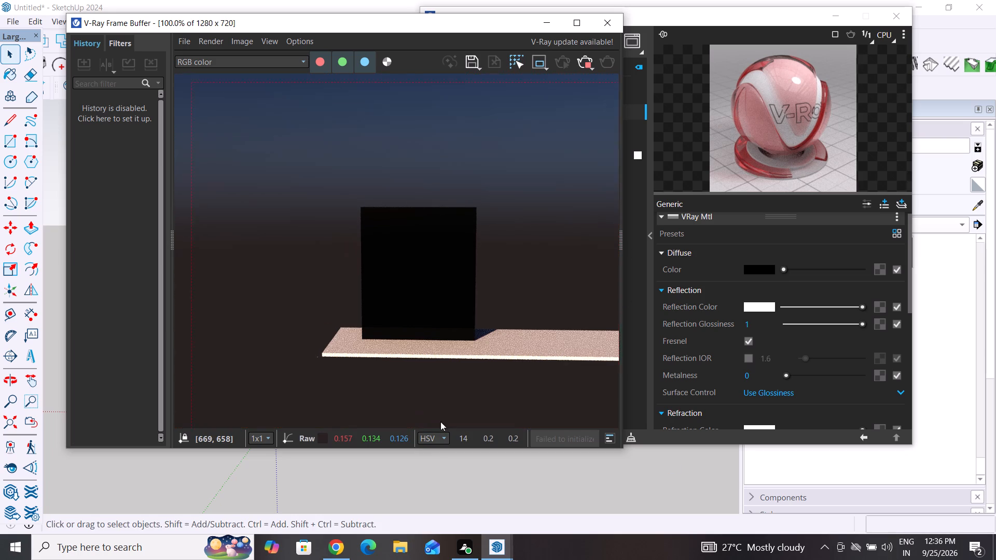
middle_drag(440, 422, 354, 387)
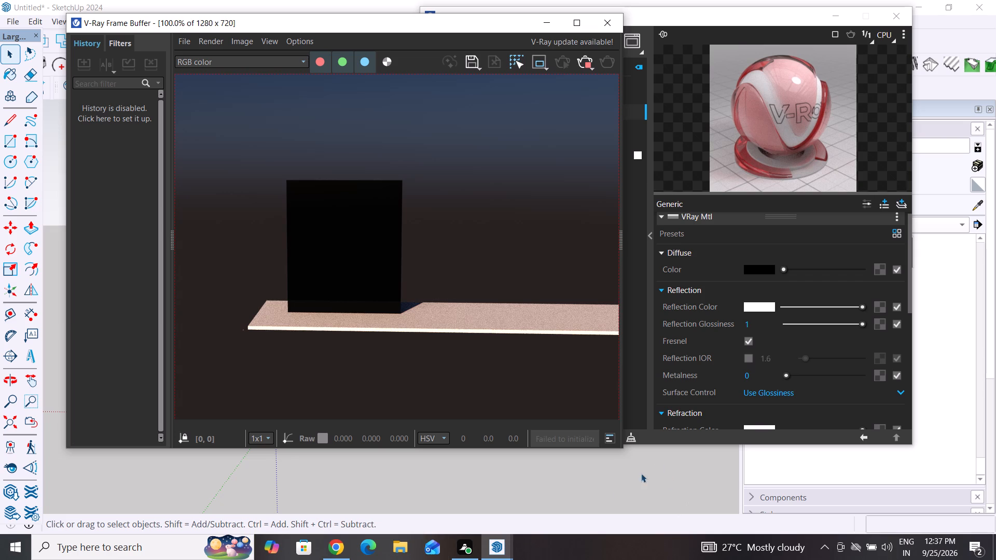
scroll(482, 367, down, 1)
middle_drag(482, 367, 408, 373)
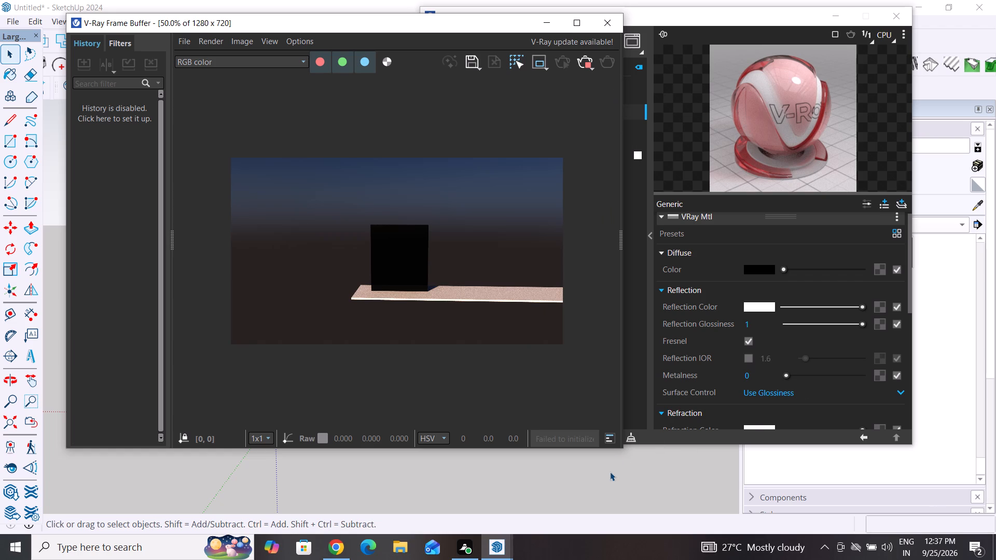
drag(624, 445, 645, 464)
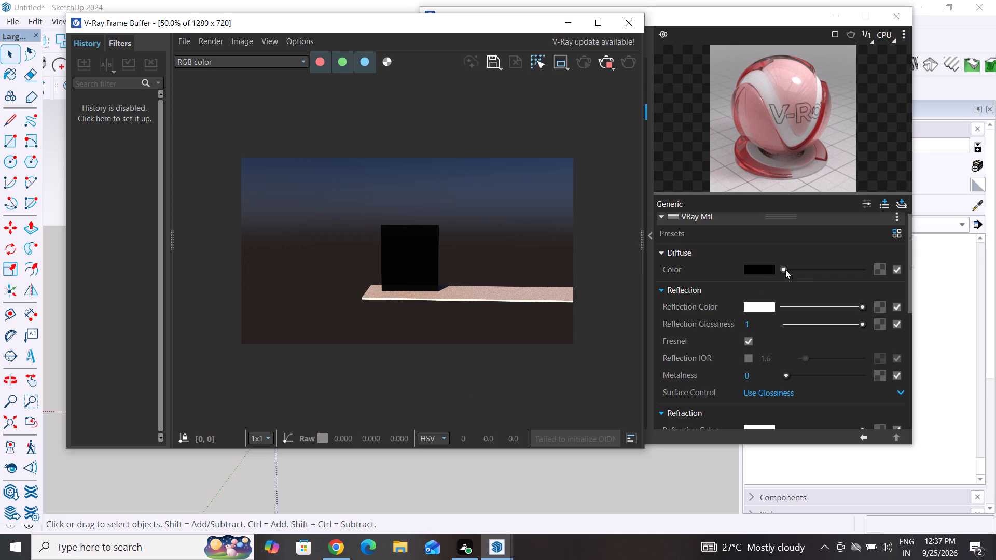
Lighten the GLASS material's diffuse color from black to a medium gray.
drag(785, 270, 797, 270)
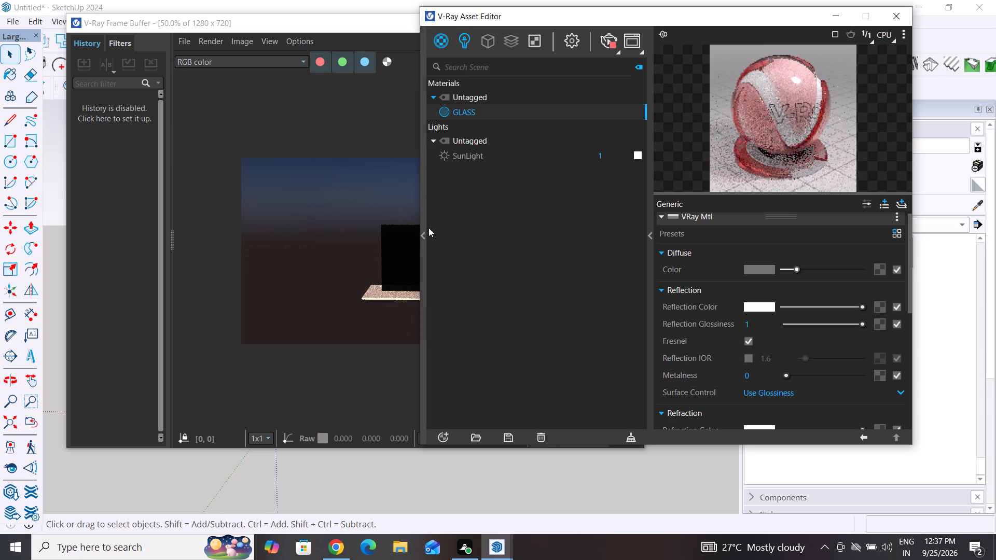
Reposition the V-Ray Asset Editor so the rendered panel stays visible beside it, and make its window taller.
drag(416, 232, 455, 234)
drag(419, 336, 433, 339)
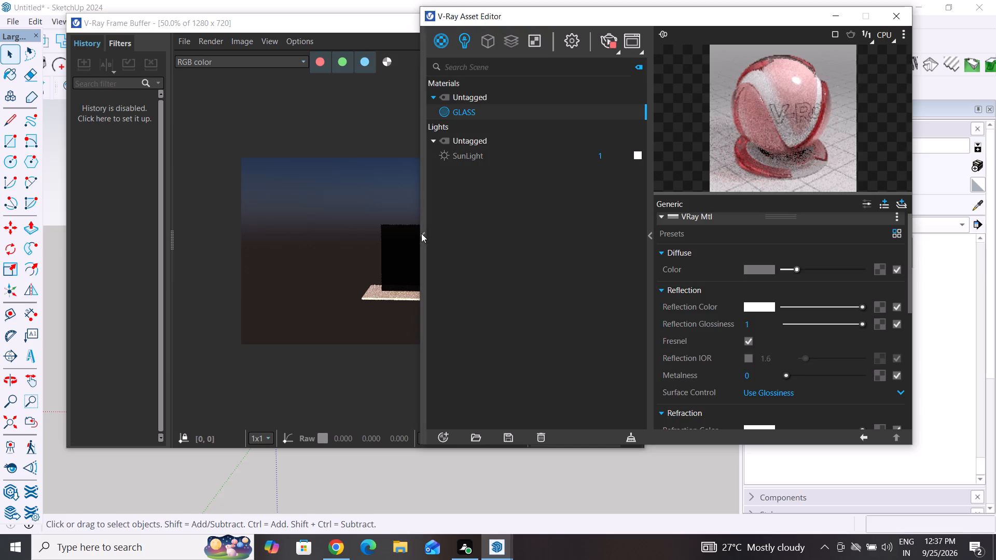
click(421, 236)
click(421, 236)
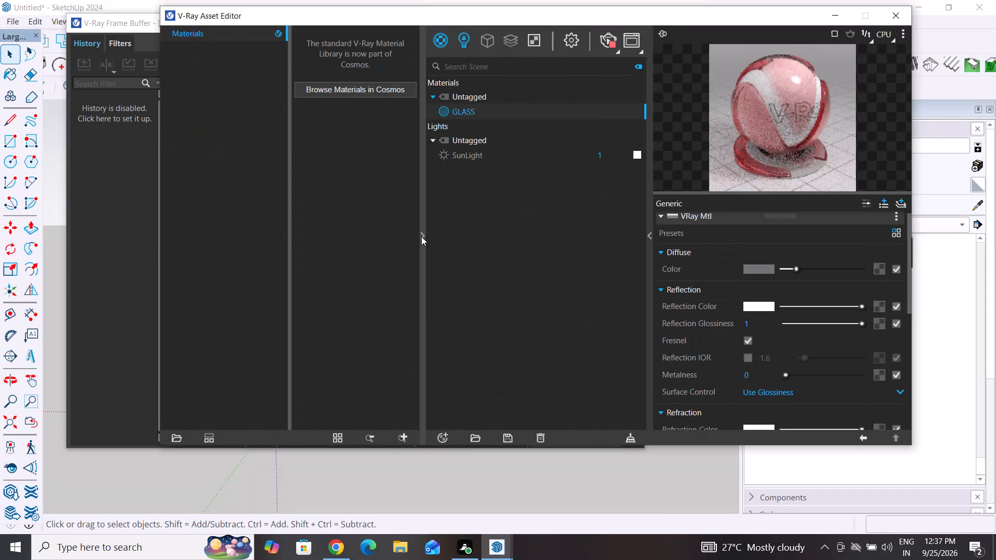
drag(532, 11, 639, 56)
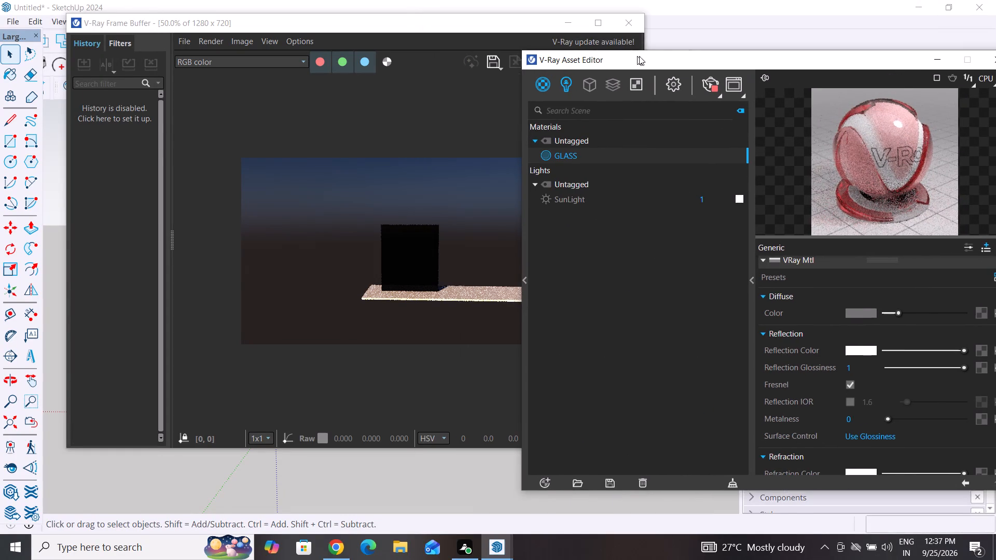
drag(639, 56, 656, 20)
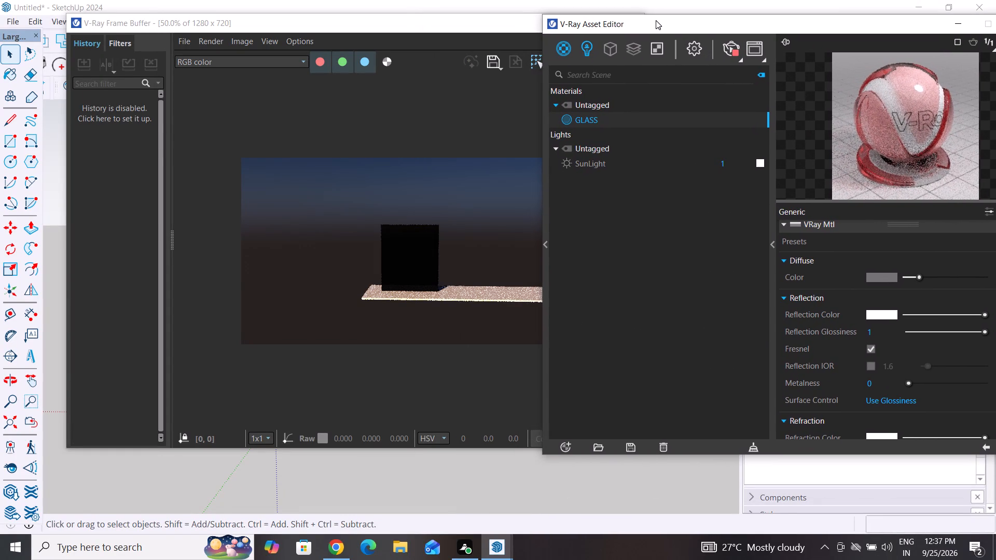
drag(656, 20, 663, 18)
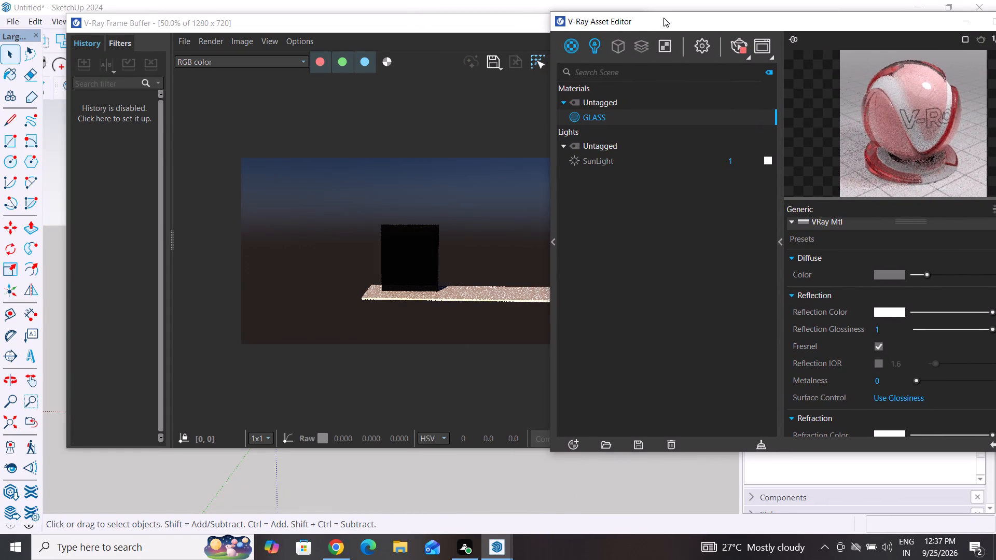
drag(663, 18, 665, 18)
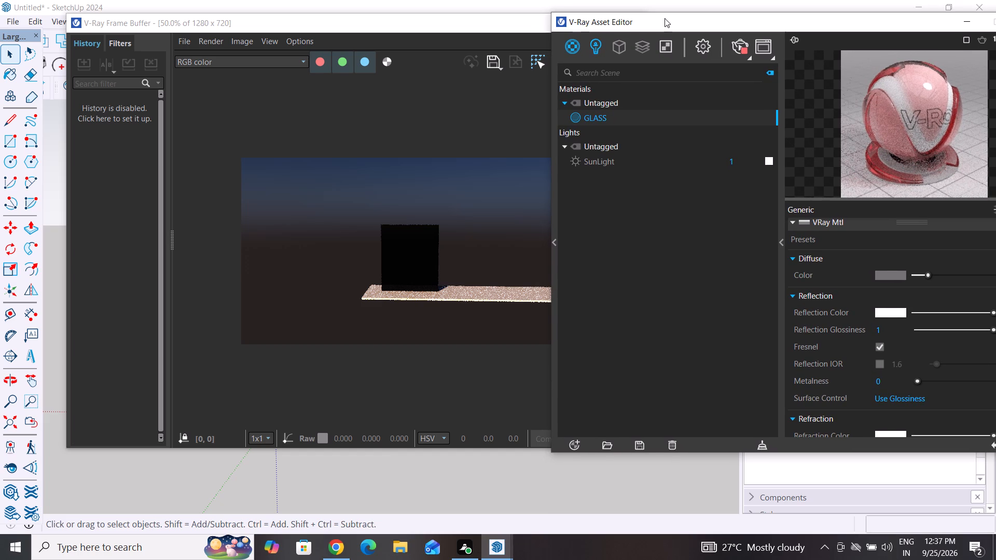
drag(792, 18, 783, 19)
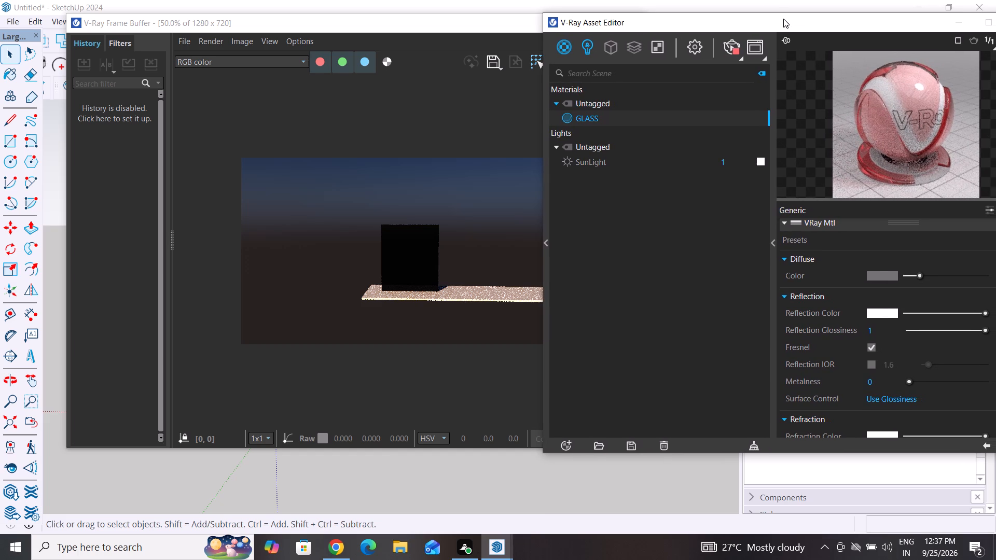
drag(783, 19, 784, 19)
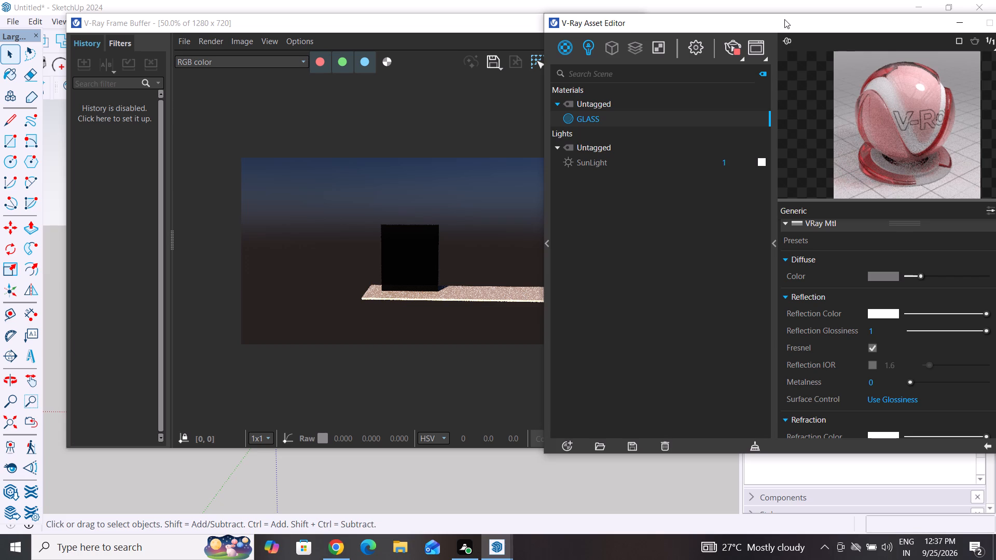
drag(801, 22, 768, 16)
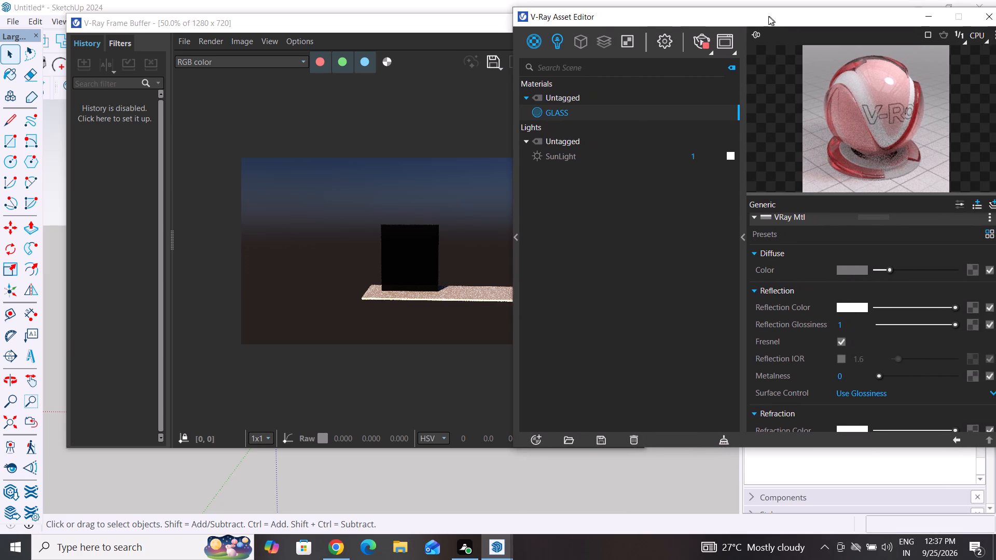
drag(768, 16, 723, 26)
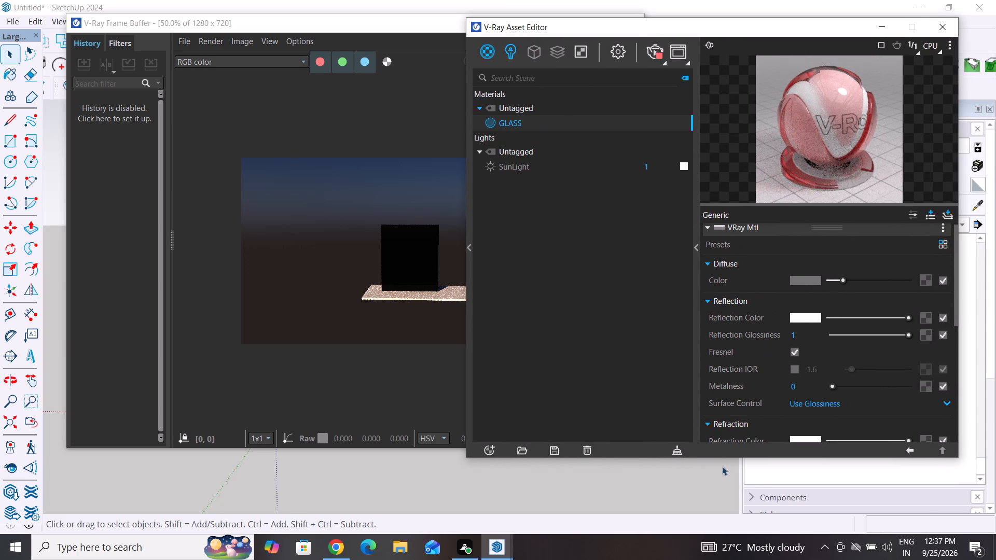
drag(715, 461, 705, 507)
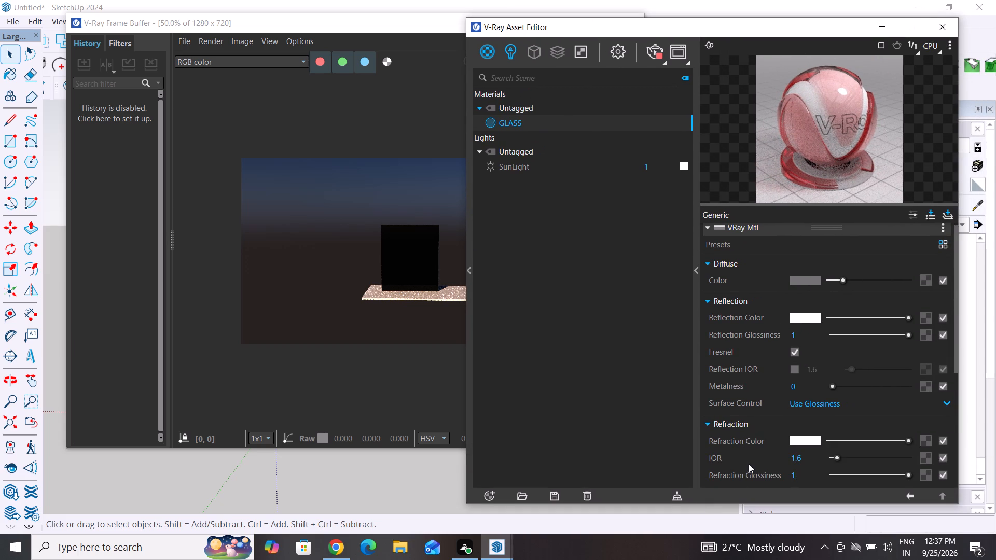
Review the GLASS material's reflection and refraction settings, and close the V-Ray Asset Editor.
scroll(749, 464, down, 8)
scroll(750, 464, up, 2)
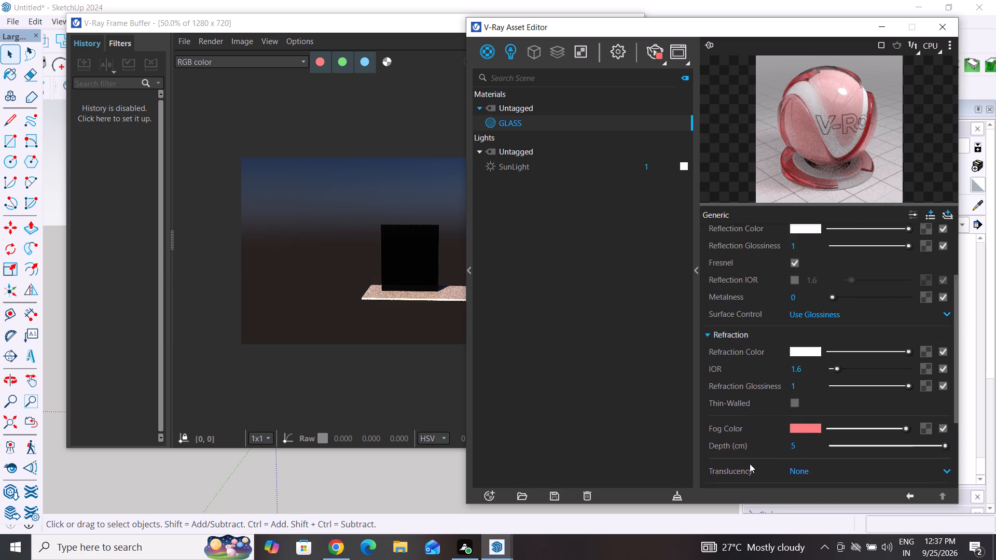
scroll(750, 464, up, 3)
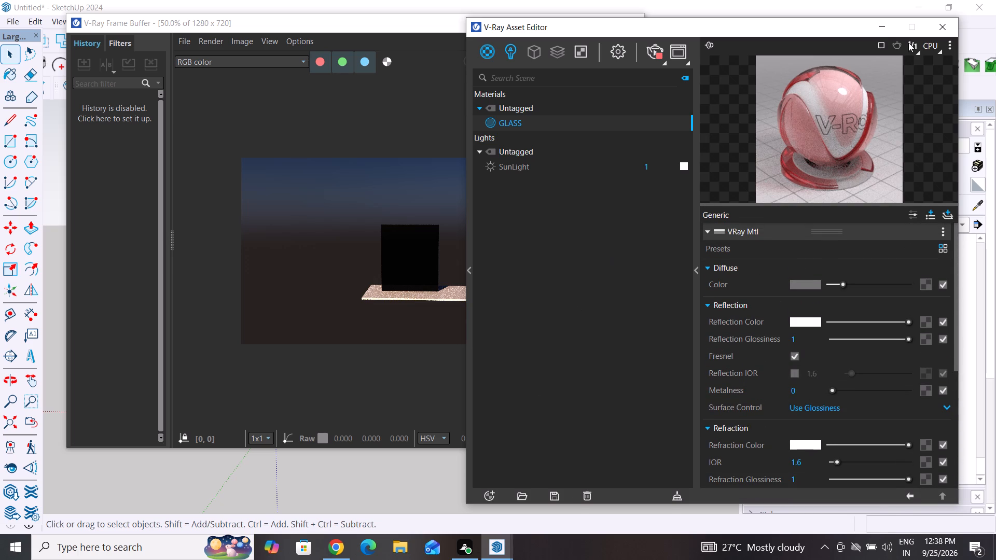
click(933, 31)
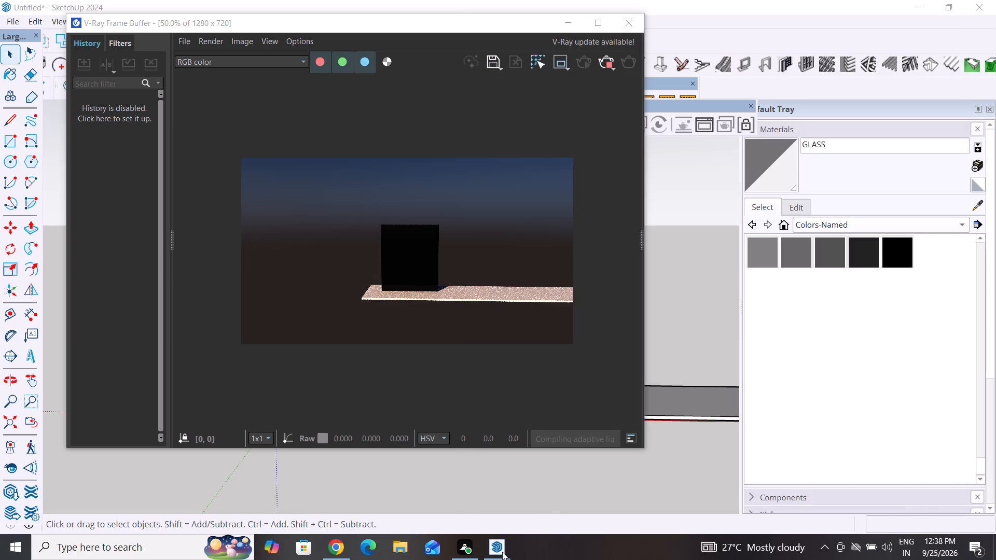
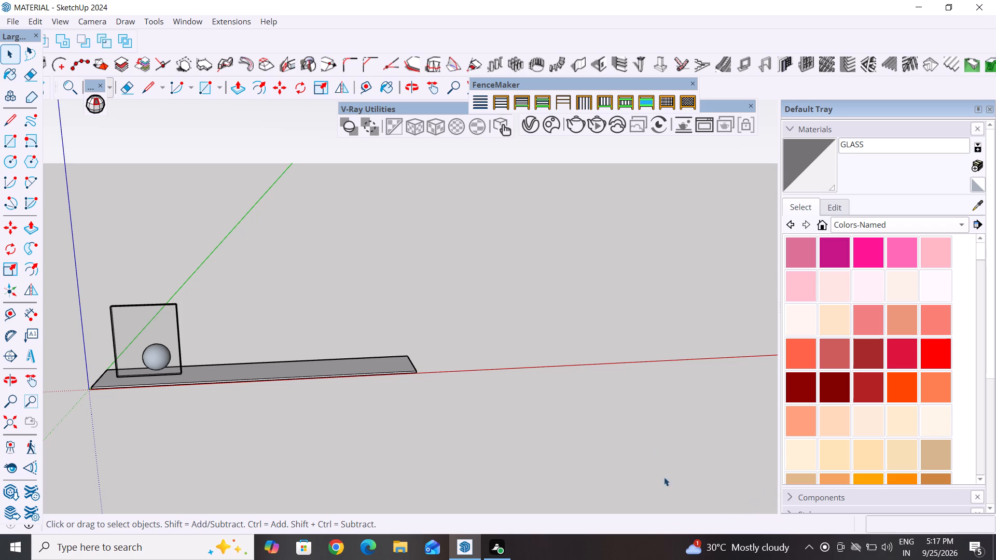
Draw a long narrow rectangle about 1094' 9" by 60' 5" on the base's top face, beside the glass panel.
scroll(682, 480, down, 5)
middle_drag(466, 371, 342, 481)
scroll(337, 400, up, 6)
scroll(552, 323, up, 5)
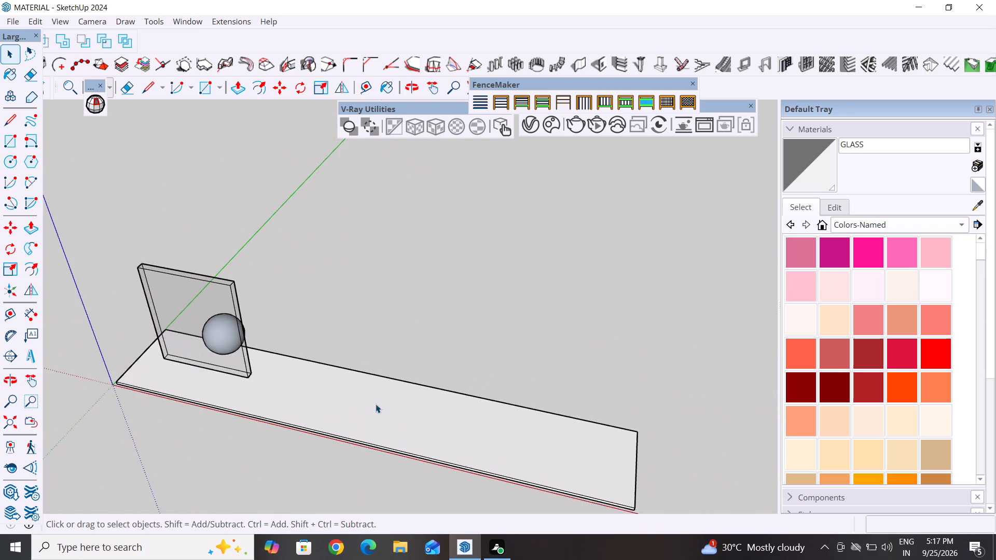
middle_drag(347, 413, 396, 410)
scroll(283, 431, up, 5)
middle_drag(251, 475, 311, 458)
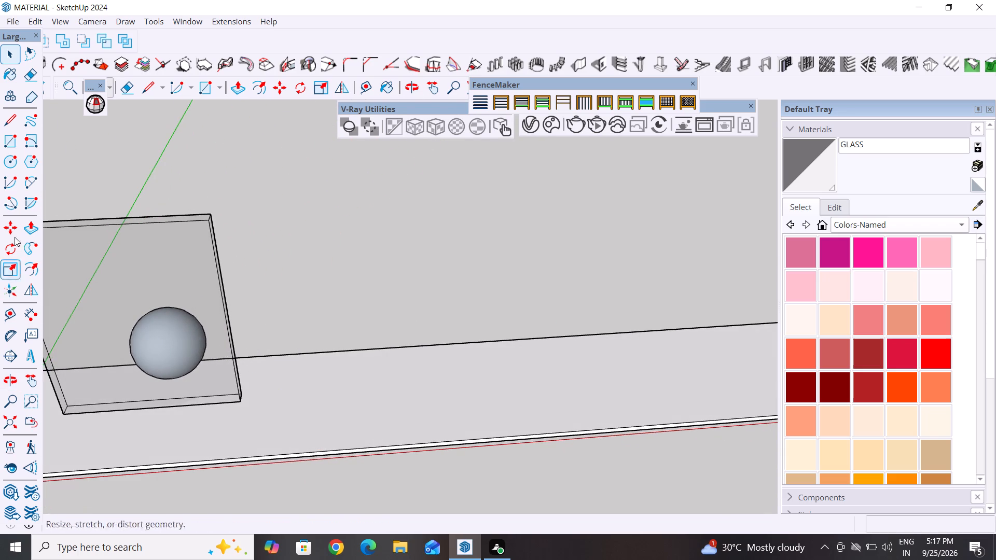
click(9, 138)
scroll(309, 399, up, 4)
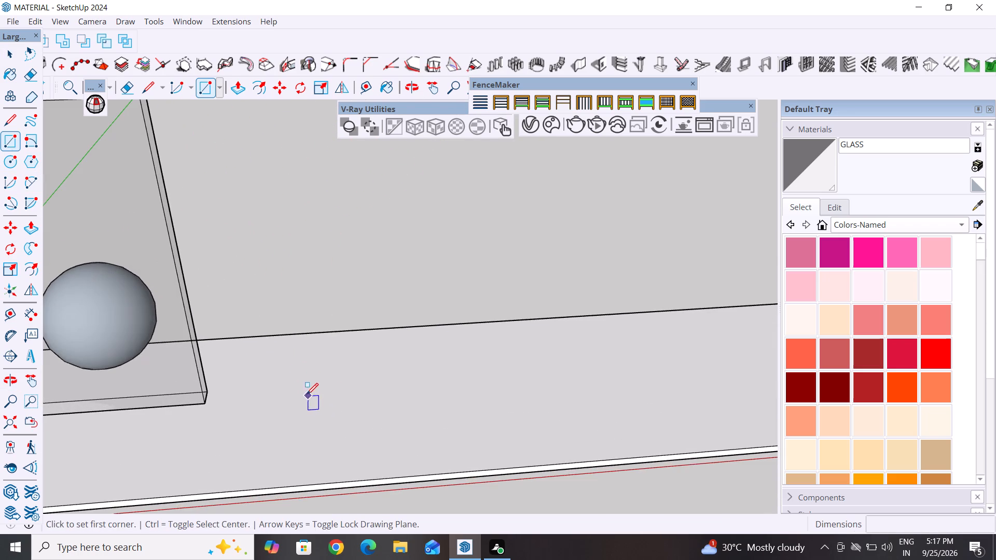
click(297, 387)
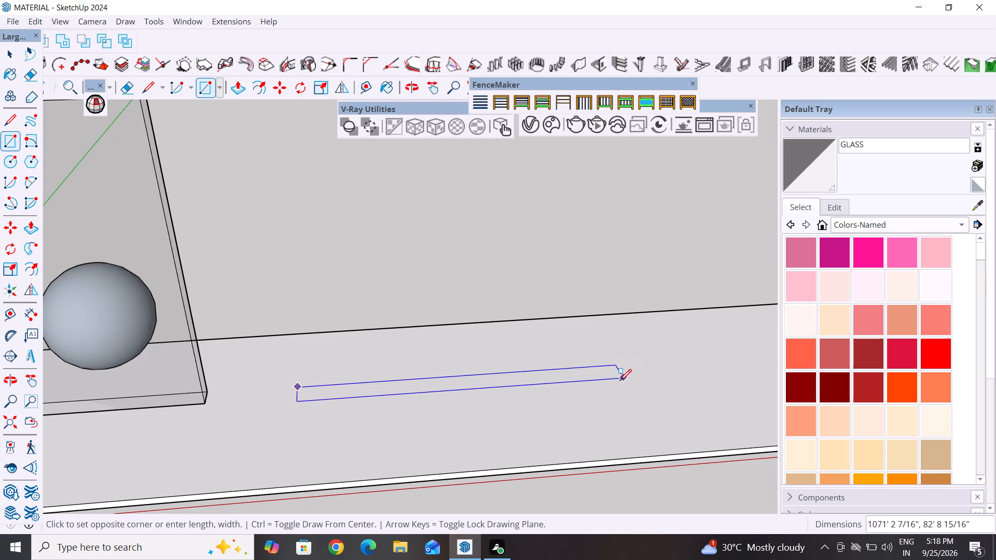
click(624, 376)
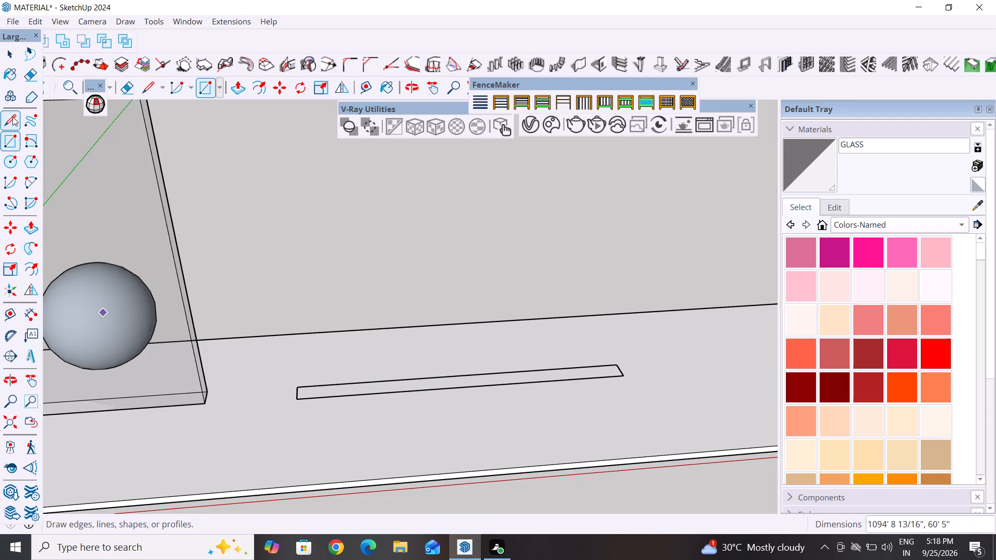
click(8, 47)
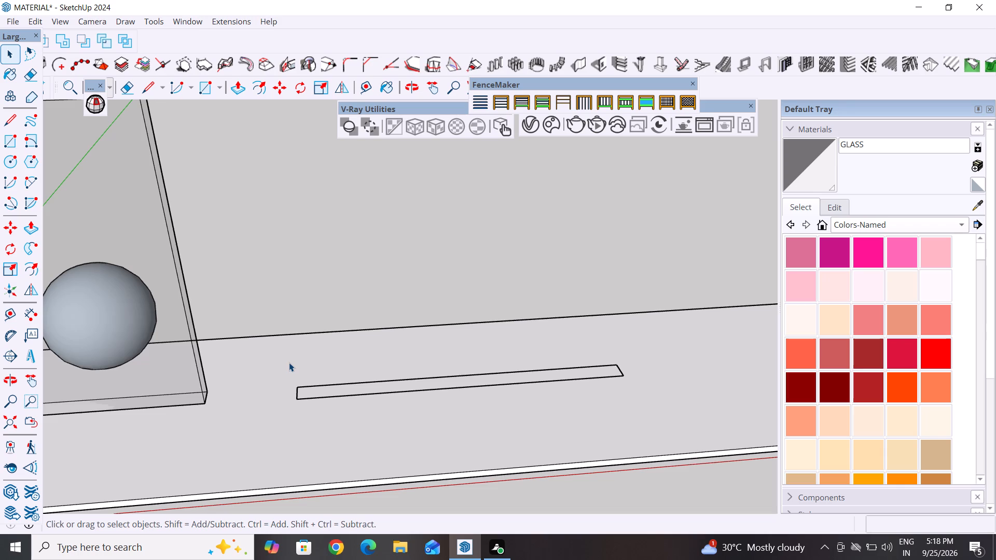
Draw a separate rectangle about 744' 5" by 1124' 6" on the ground behind the base.
middle_drag(483, 371, 326, 422)
scroll(355, 404, up, 1)
scroll(459, 382, down, 5)
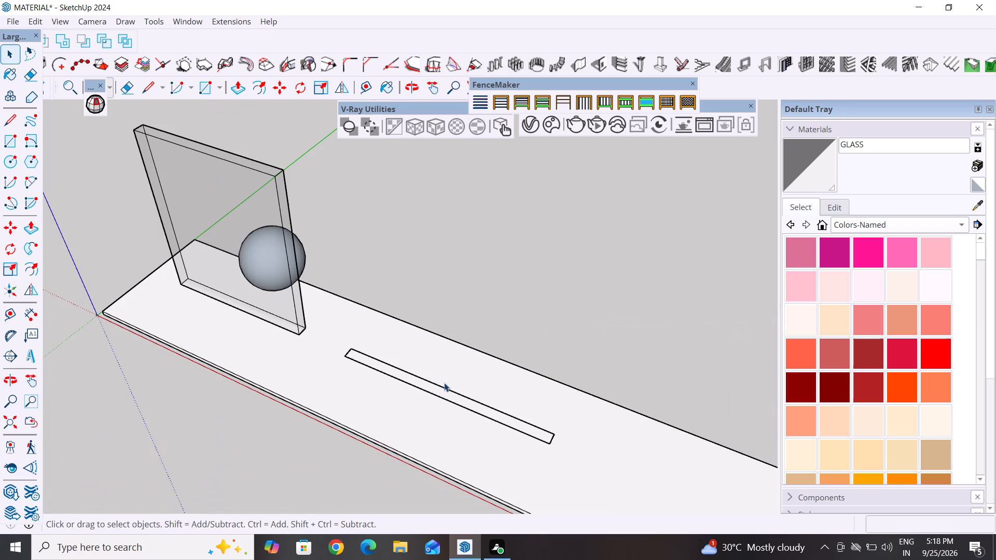
click(7, 131)
scroll(436, 278, down, 4)
drag(445, 229, 572, 188)
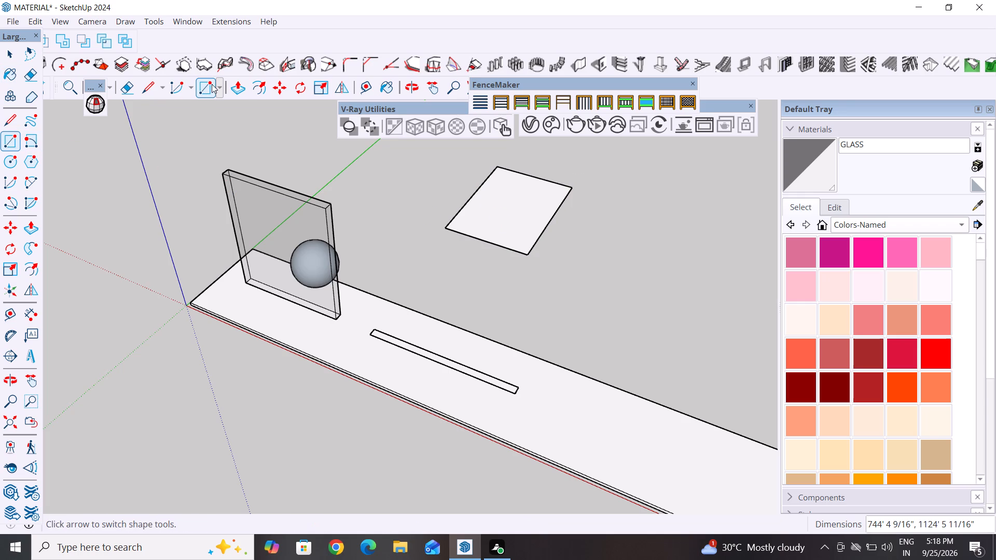
Extrude the ground rectangle upward into a thin slab.
click(240, 85)
click(490, 220)
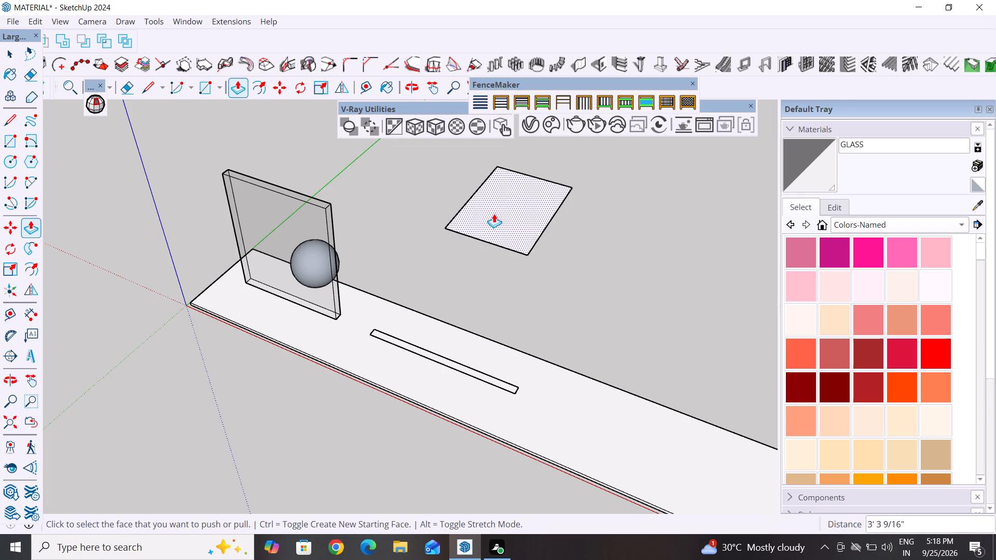
middle_drag(547, 269, 524, 246)
scroll(520, 260, up, 5)
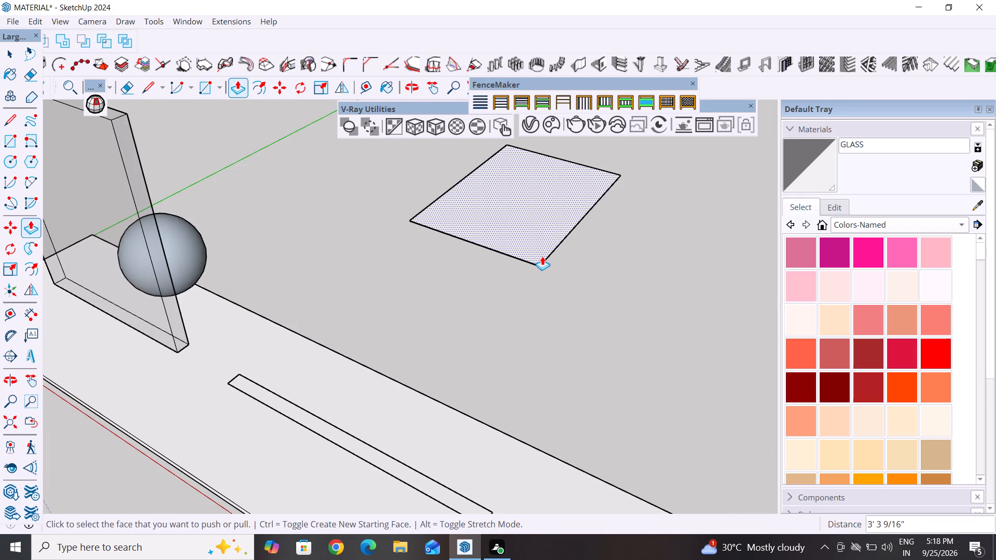
drag(542, 256, 543, 250)
click(542, 245)
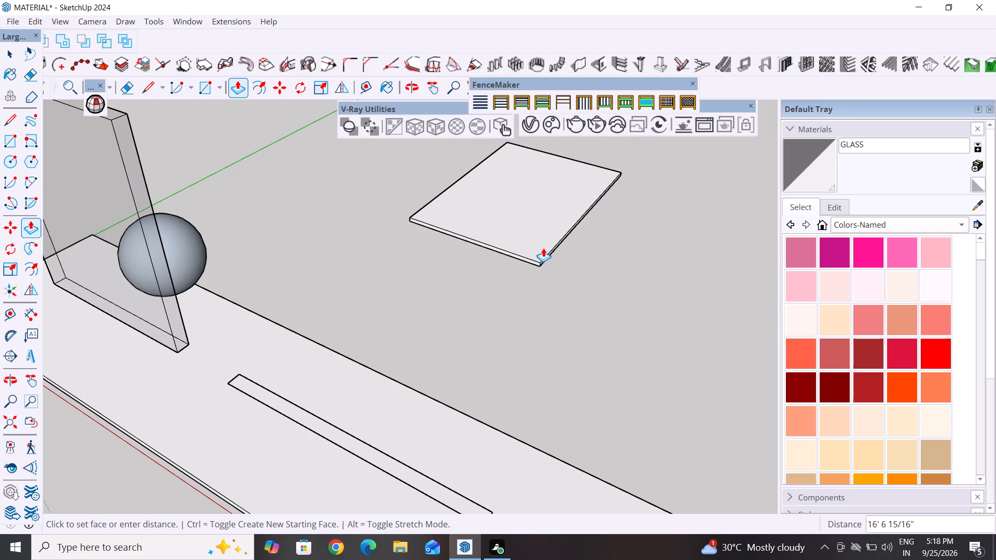
click(538, 245)
Select all of the new slab's geometry and make it a group.
click(8, 52)
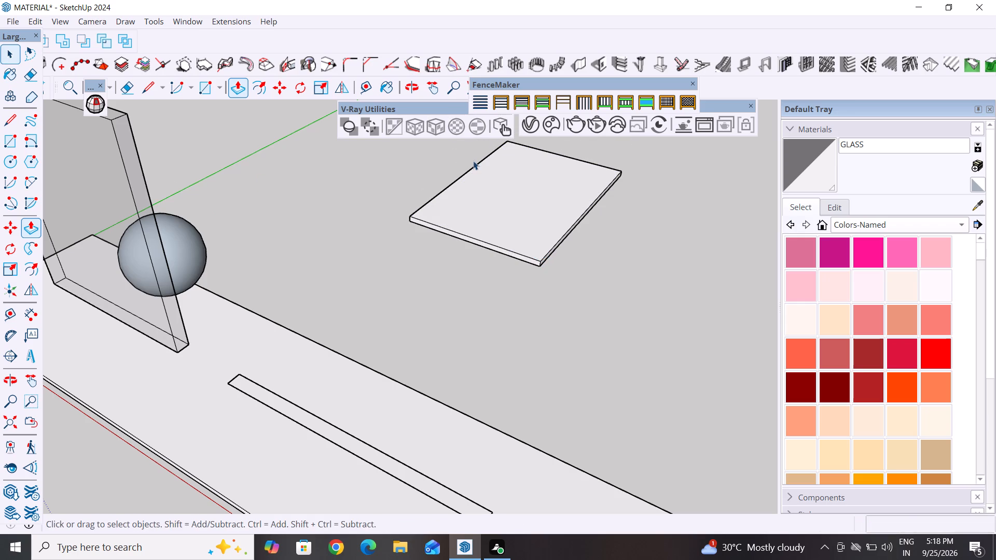
triple_click(517, 207)
click(517, 207)
right_click(517, 207)
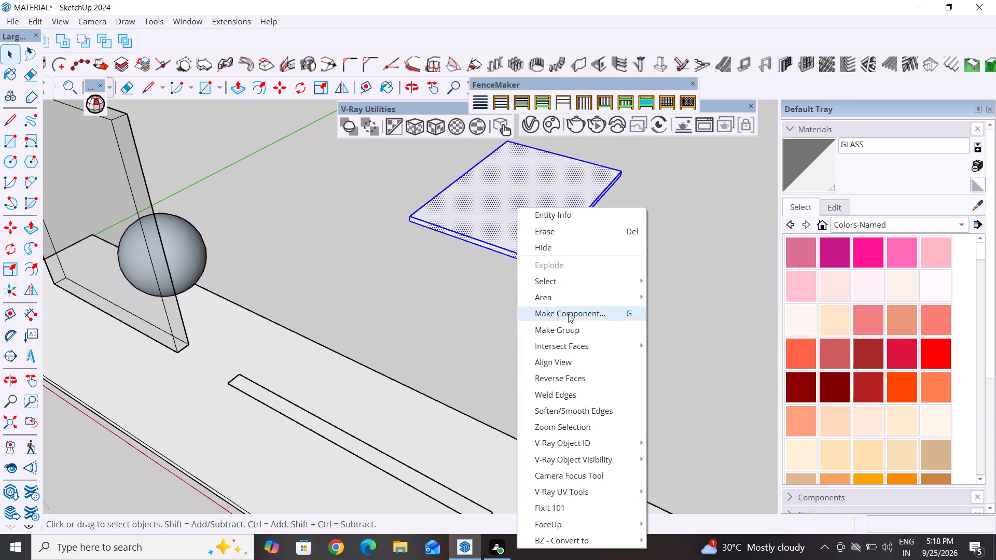
click(571, 329)
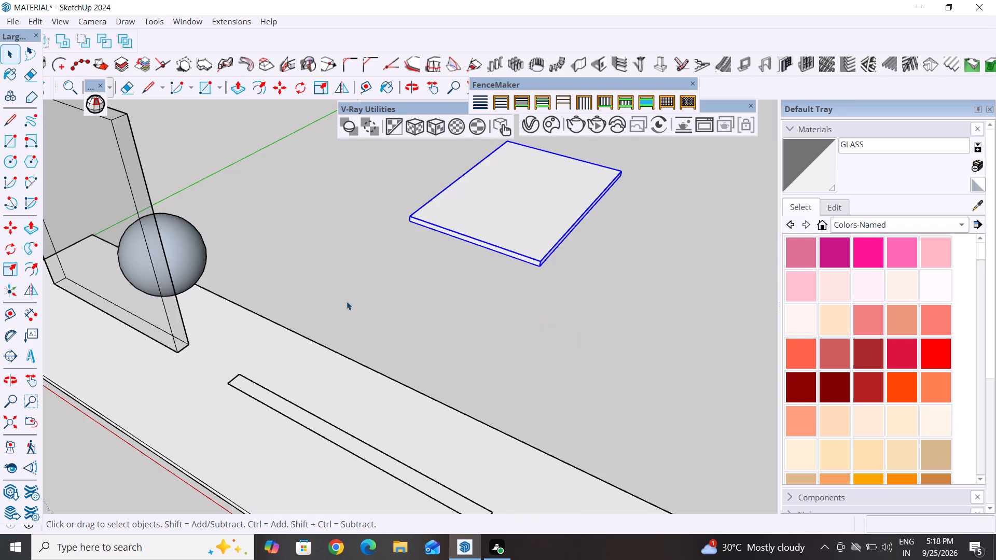
Draw a rectangle about 379' 10" by 255' 3" on the slab's top face, starting from its far corner.
scroll(490, 328, down, 5)
middle_drag(504, 343, 599, 403)
scroll(547, 350, down, 7)
middle_drag(511, 289, 463, 302)
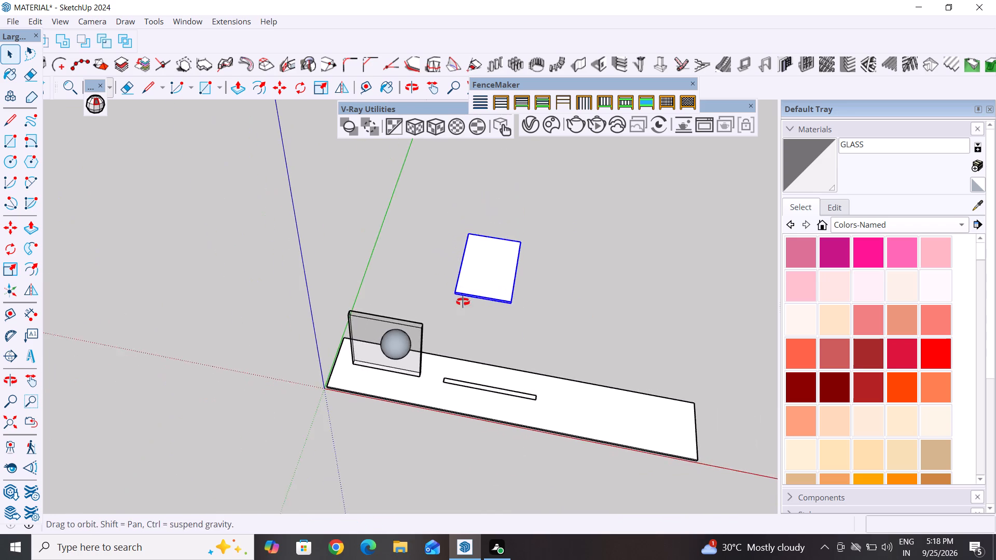
middle_drag(463, 302, 335, 278)
scroll(585, 346, up, 6)
scroll(549, 261, up, 6)
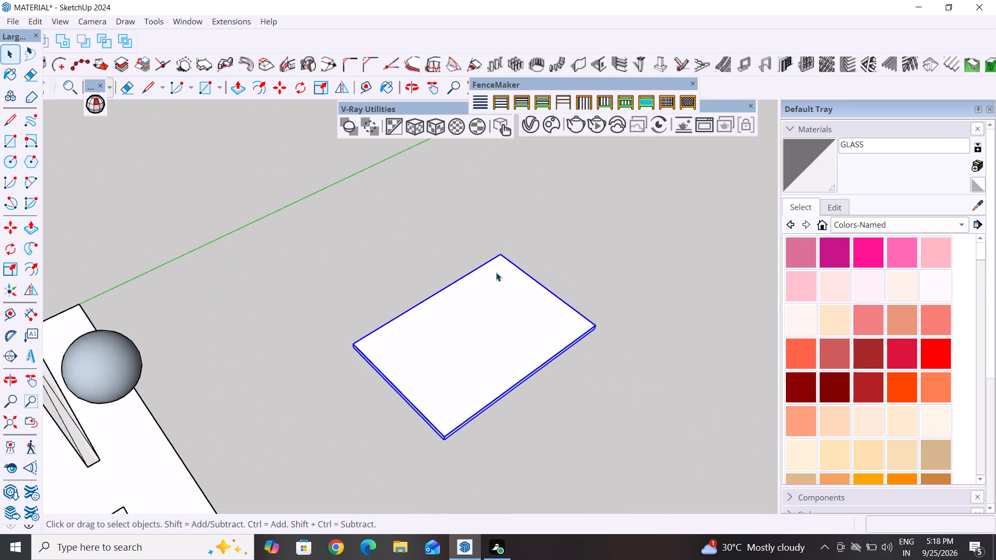
scroll(496, 272, up, 4)
click(8, 143)
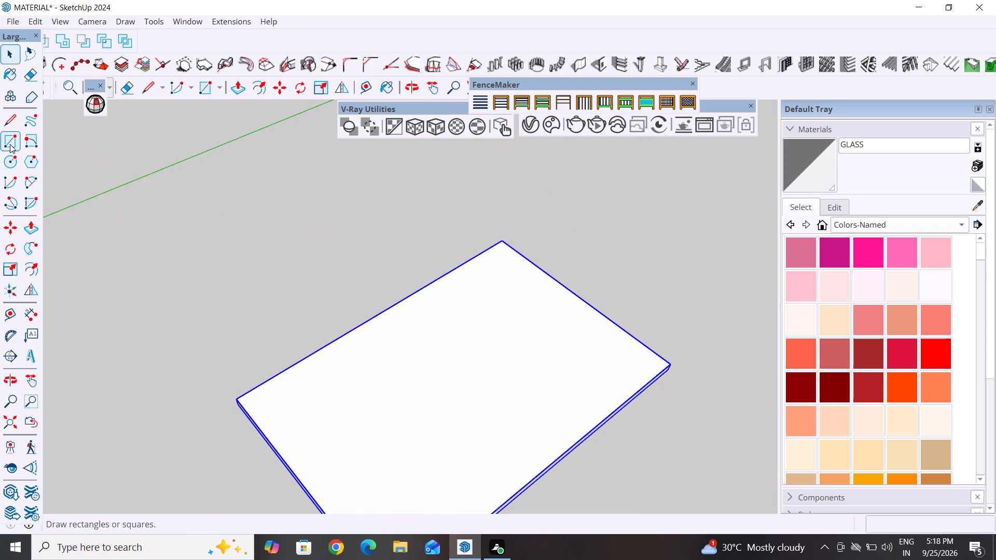
click(501, 242)
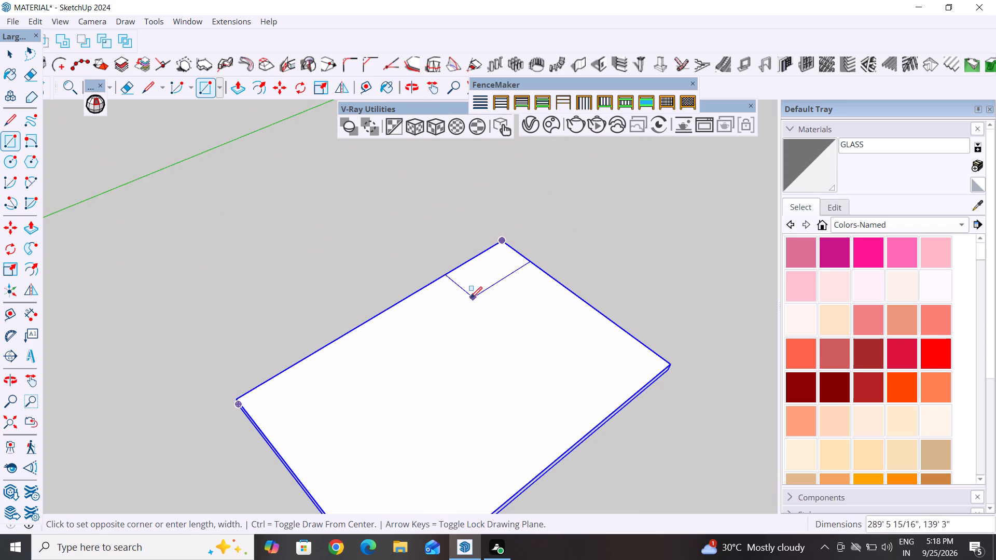
click(475, 330)
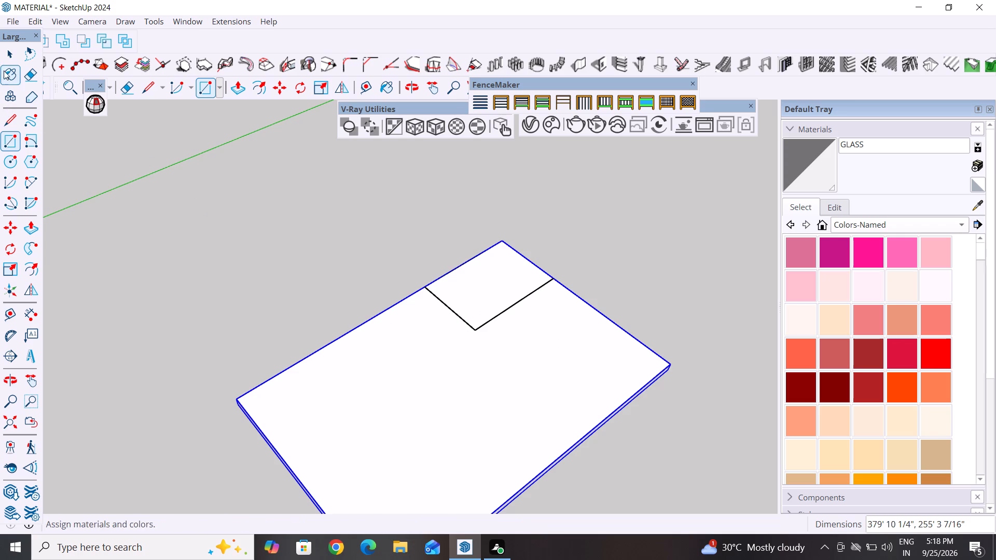
click(17, 52)
Push/Pull the corner rectangle upward and adjust its height to form a thin raised block on the slab.
click(33, 231)
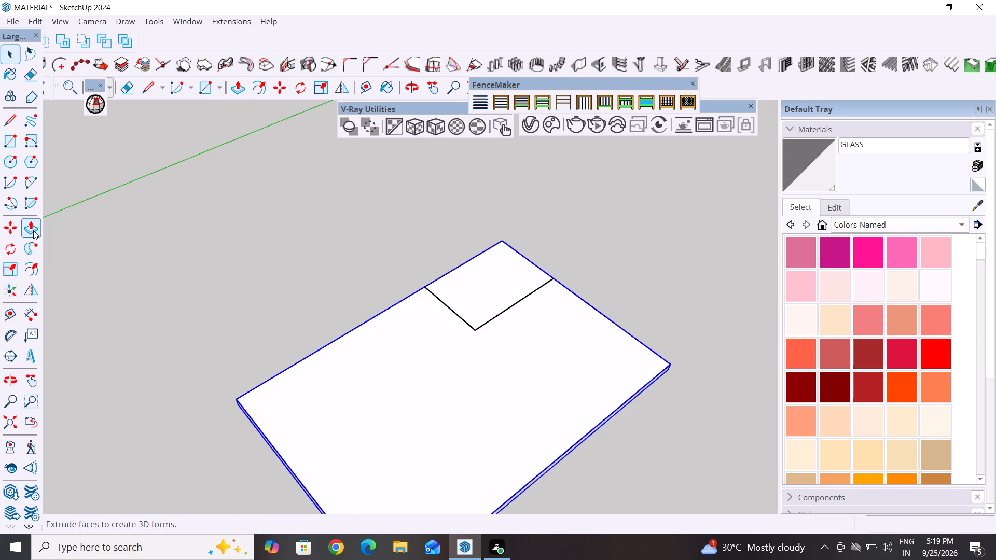
click(482, 296)
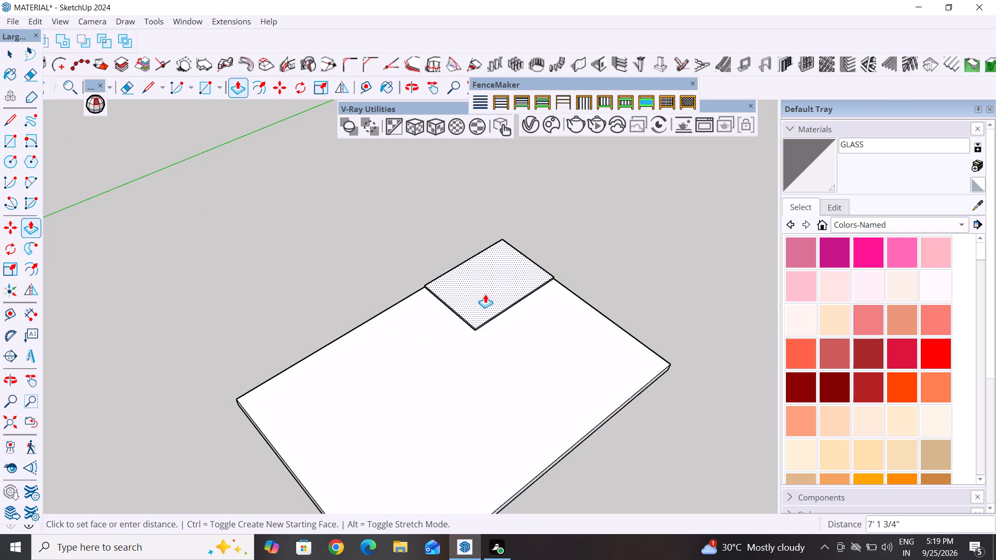
click(492, 287)
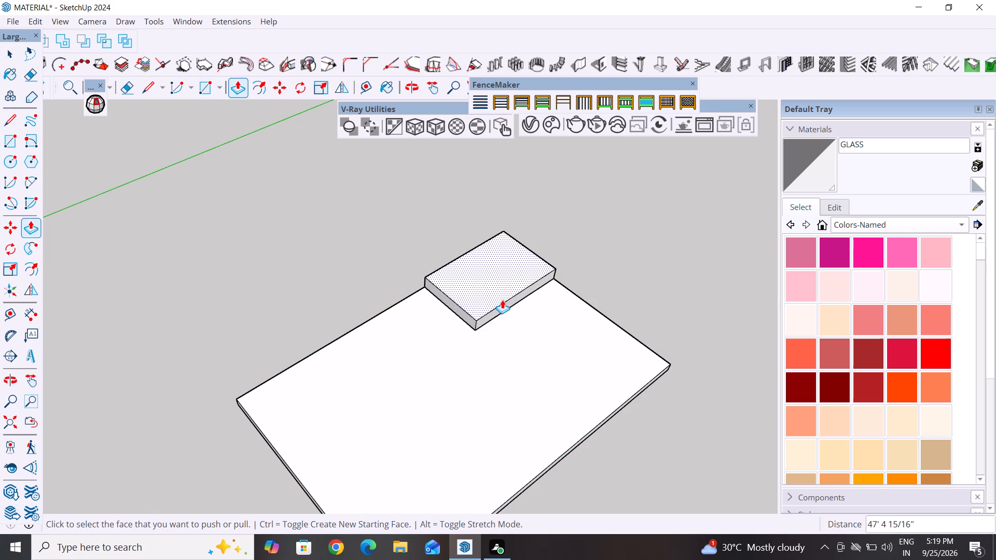
ctrl+click(493, 277)
key(ctrl+z)
click(489, 280)
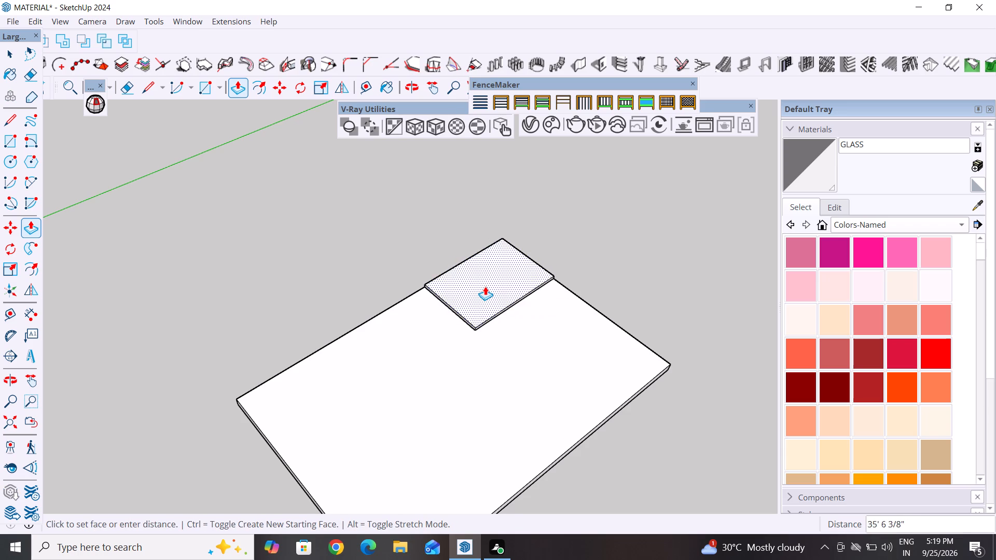
click(485, 283)
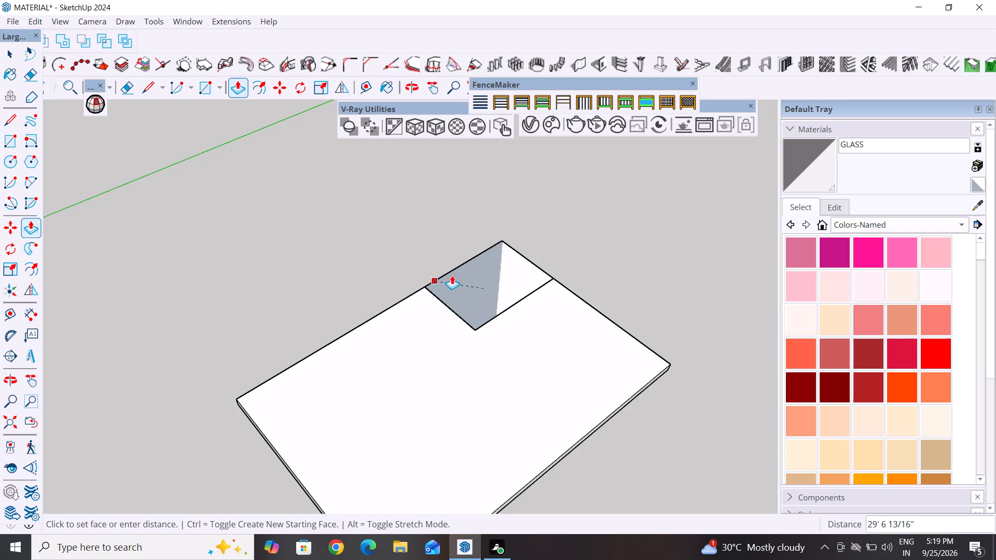
scroll(533, 281, down, 6)
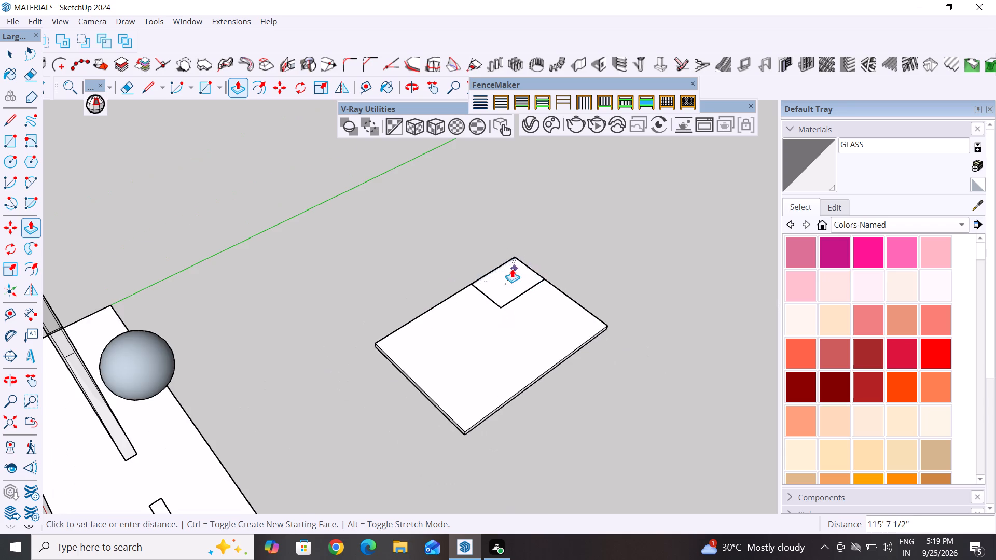
scroll(531, 287, up, 2)
click(533, 287)
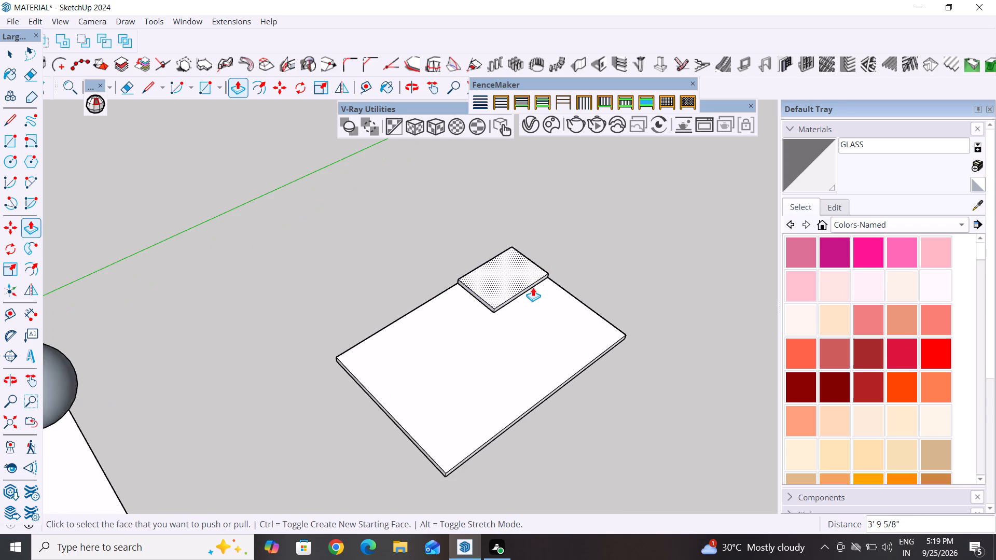
Make a group from the top face and edges of the raised corner block.
click(10, 55)
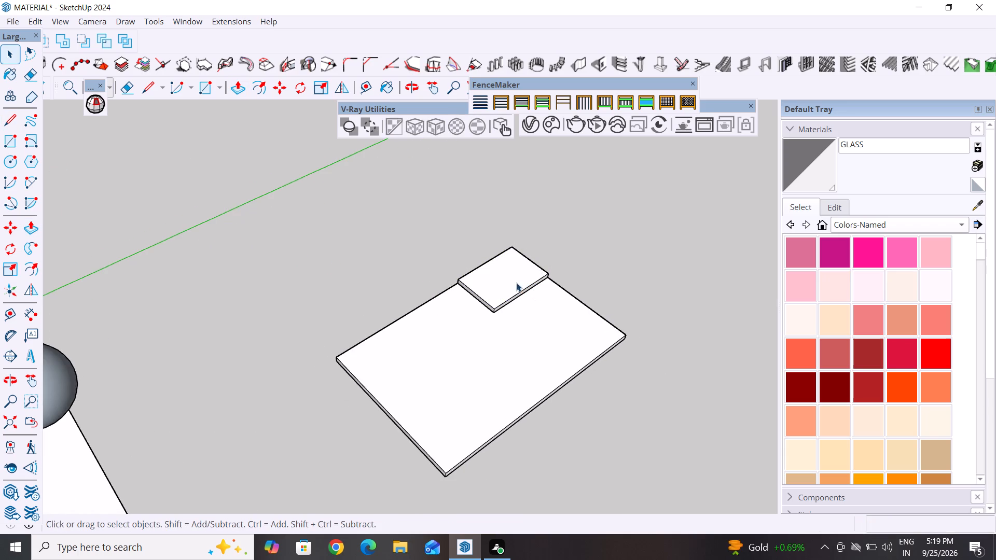
triple_click(506, 274)
right_click(507, 274)
click(583, 128)
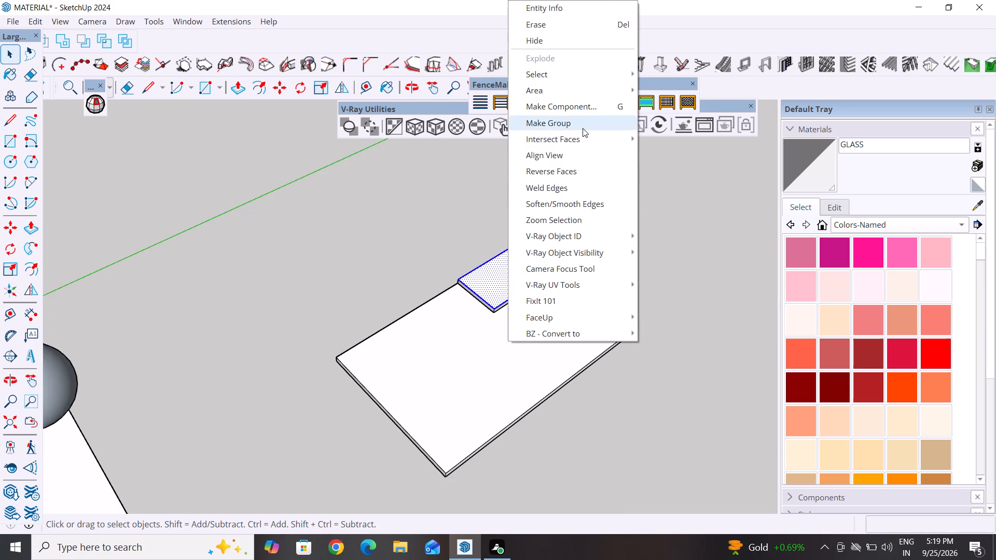
Place two guides on the corner block's top, offset about 22' 10" and 20' 6" inward from two adjacent edges.
middle_drag(592, 259, 633, 300)
scroll(503, 257, up, 6)
scroll(568, 214, up, 5)
middle_drag(586, 272, 558, 246)
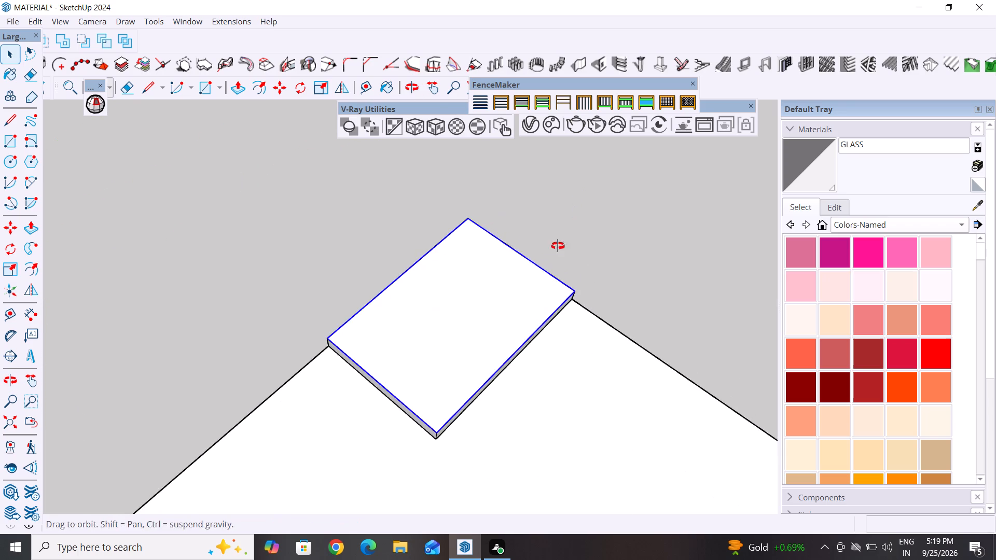
middle_drag(558, 246, 466, 163)
middle_drag(490, 273, 580, 206)
middle_drag(397, 338, 358, 400)
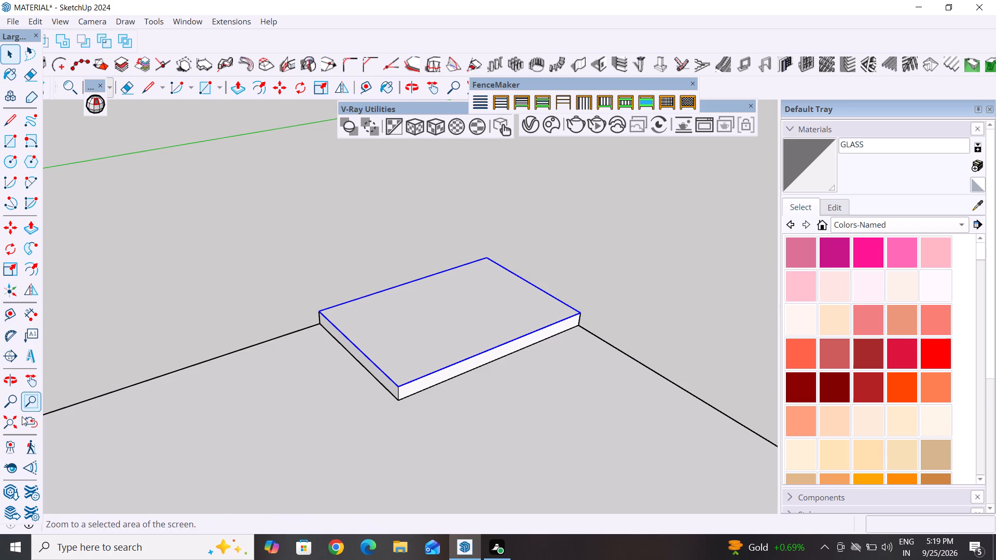
click(8, 313)
click(353, 347)
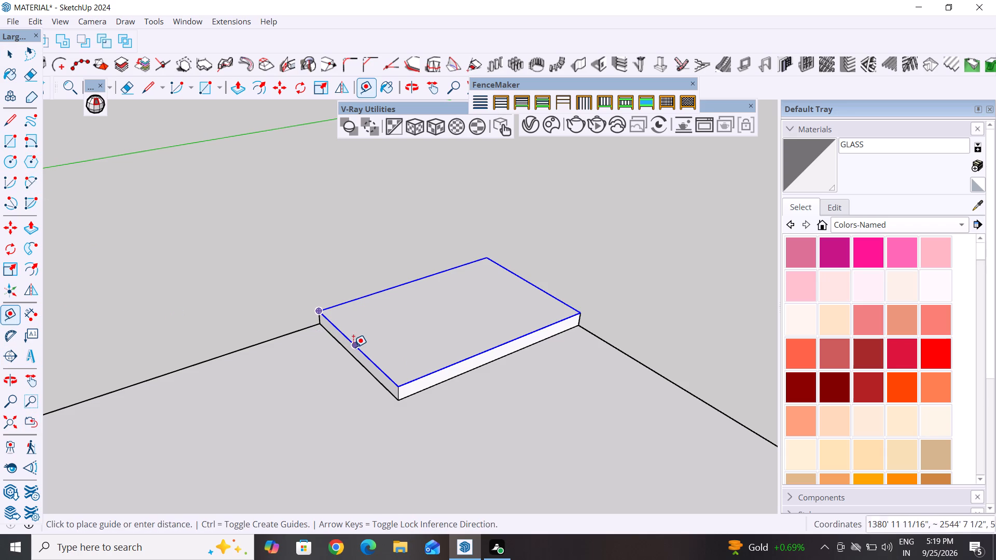
click(368, 341)
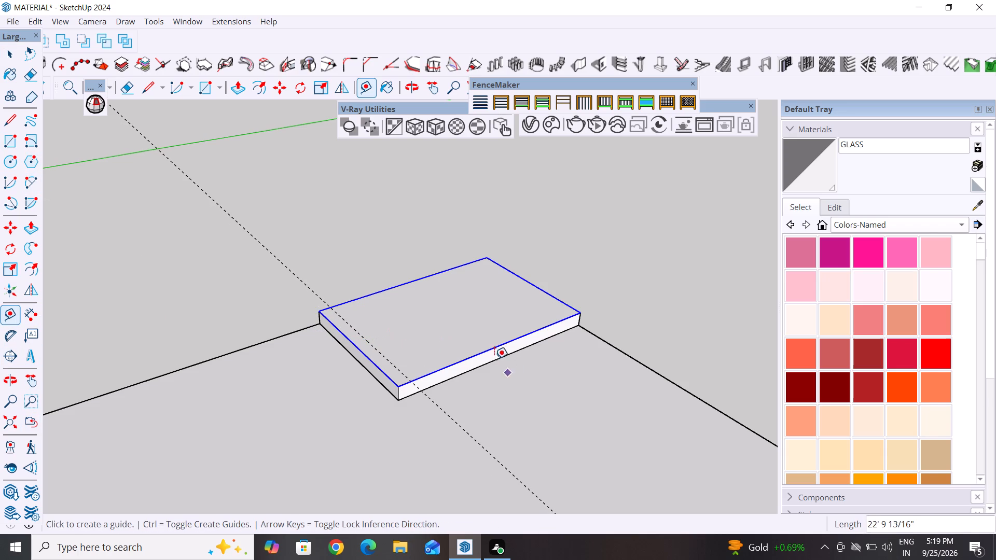
click(492, 345)
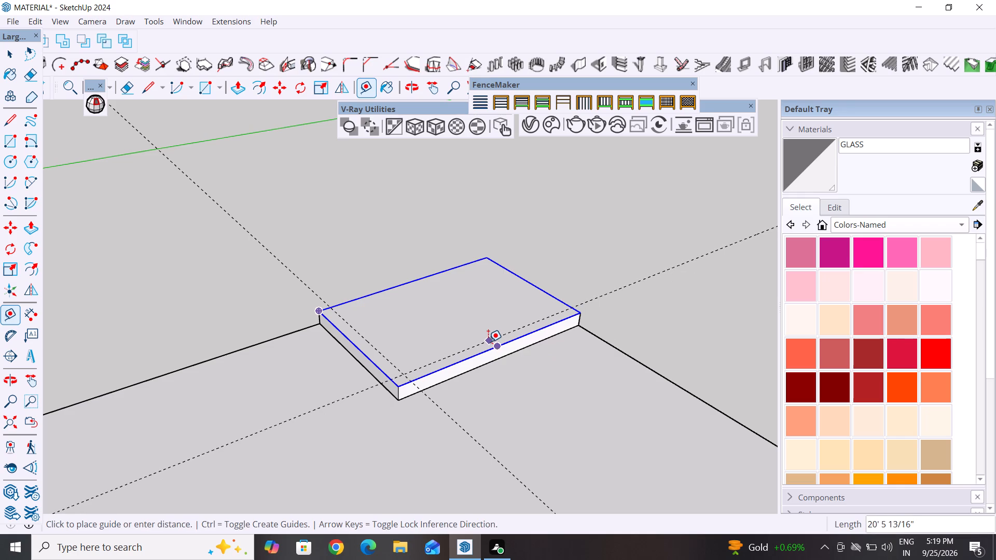
click(488, 342)
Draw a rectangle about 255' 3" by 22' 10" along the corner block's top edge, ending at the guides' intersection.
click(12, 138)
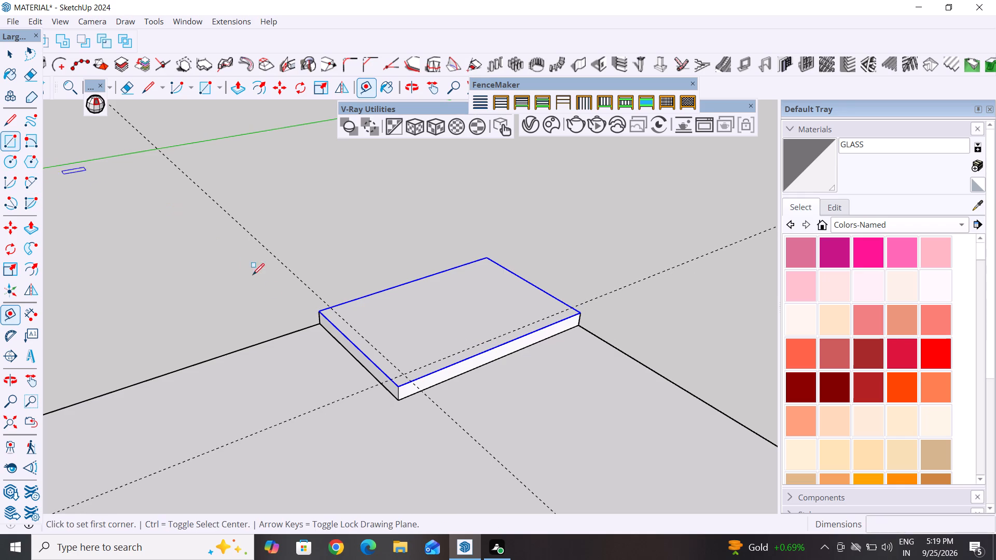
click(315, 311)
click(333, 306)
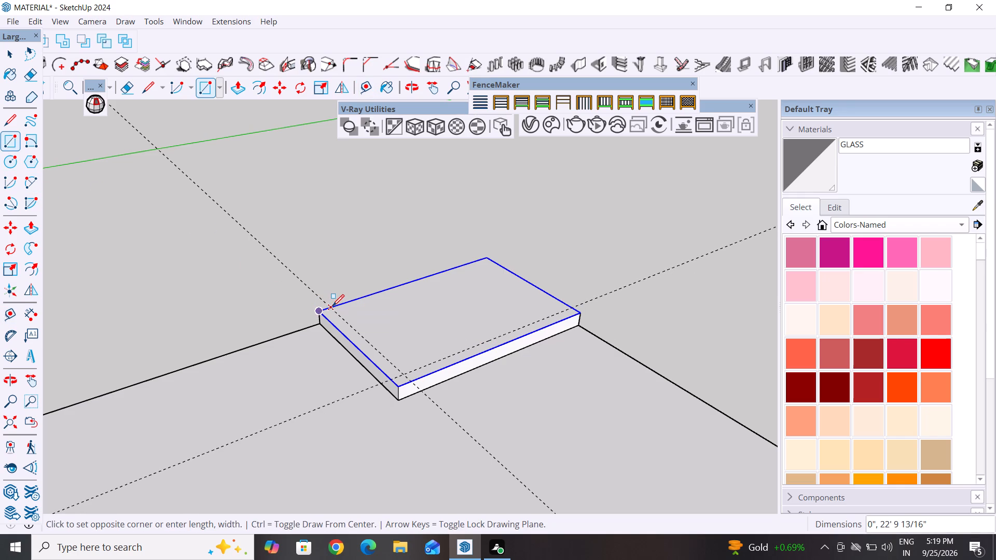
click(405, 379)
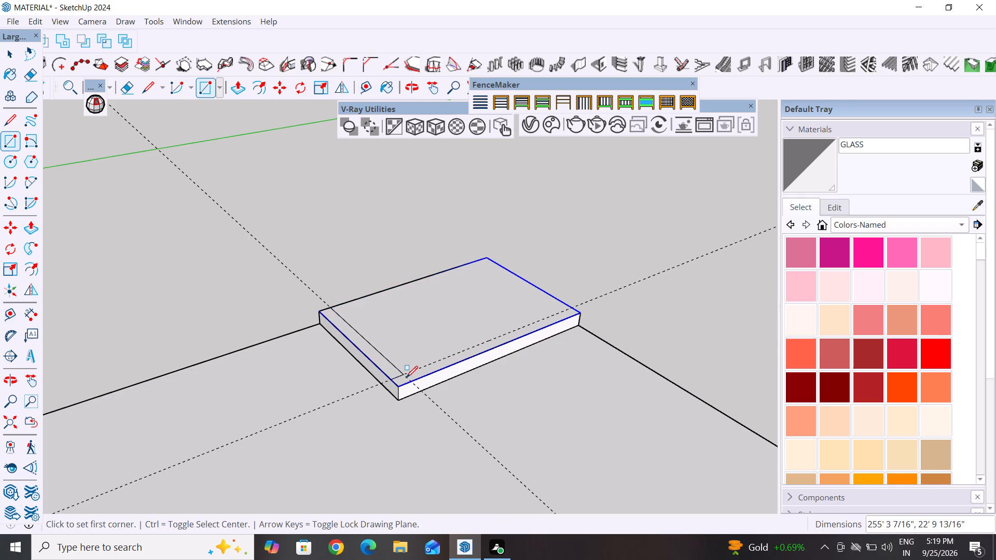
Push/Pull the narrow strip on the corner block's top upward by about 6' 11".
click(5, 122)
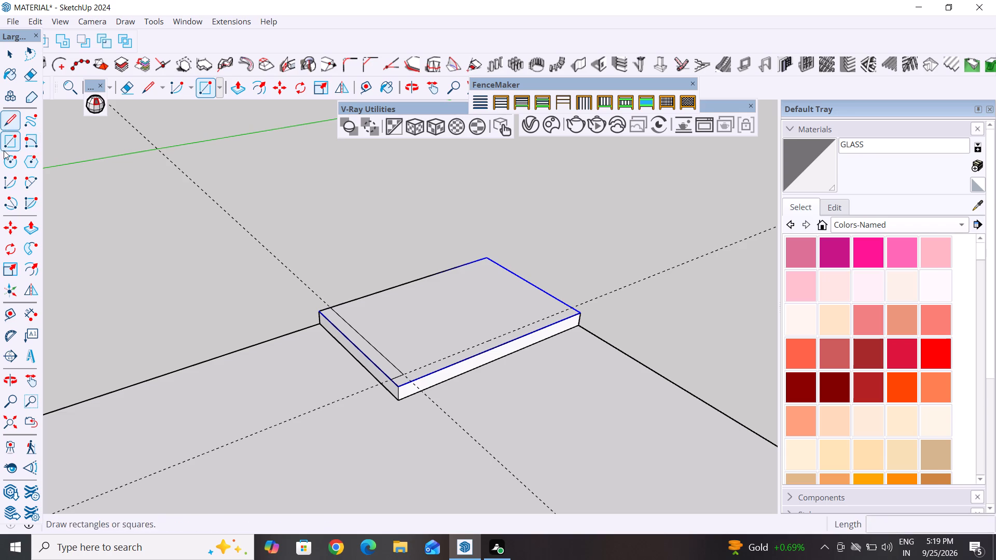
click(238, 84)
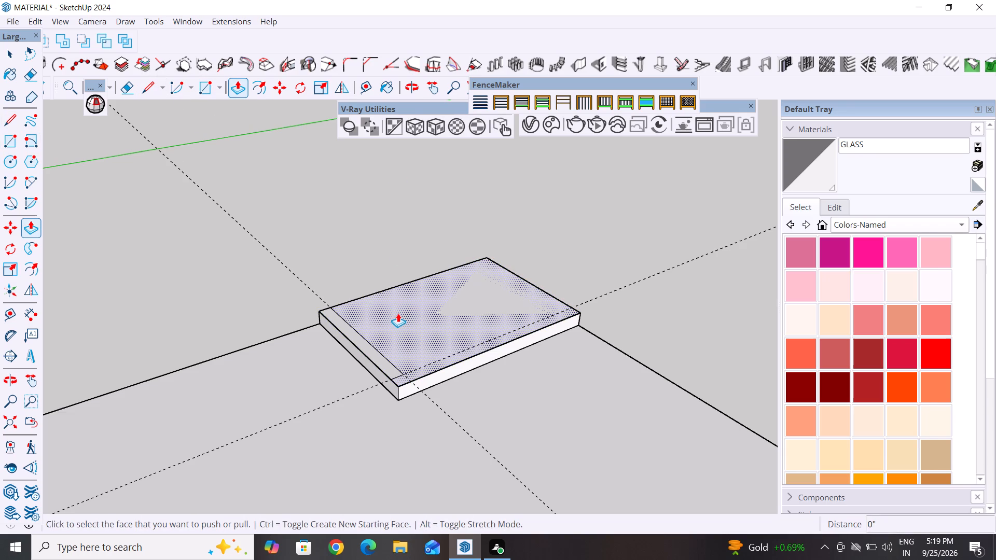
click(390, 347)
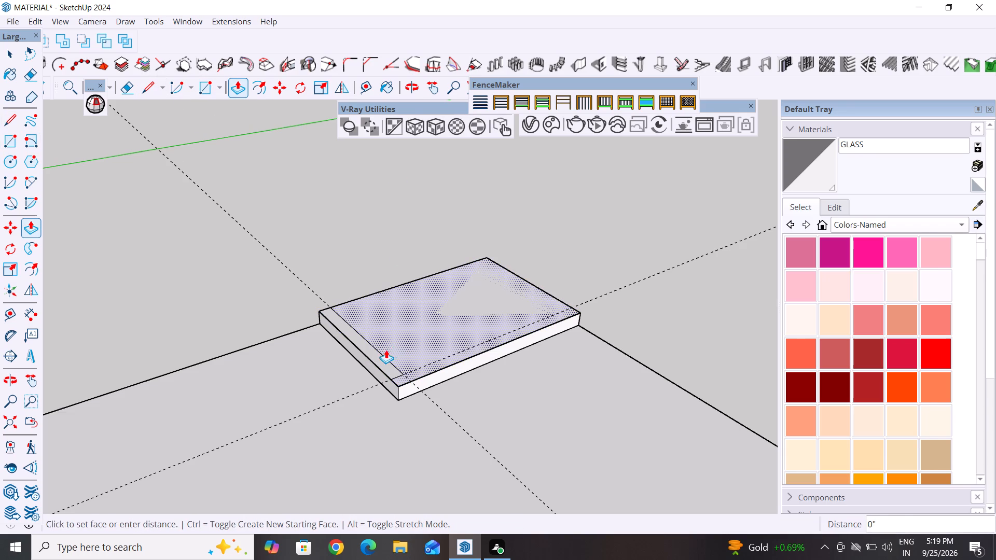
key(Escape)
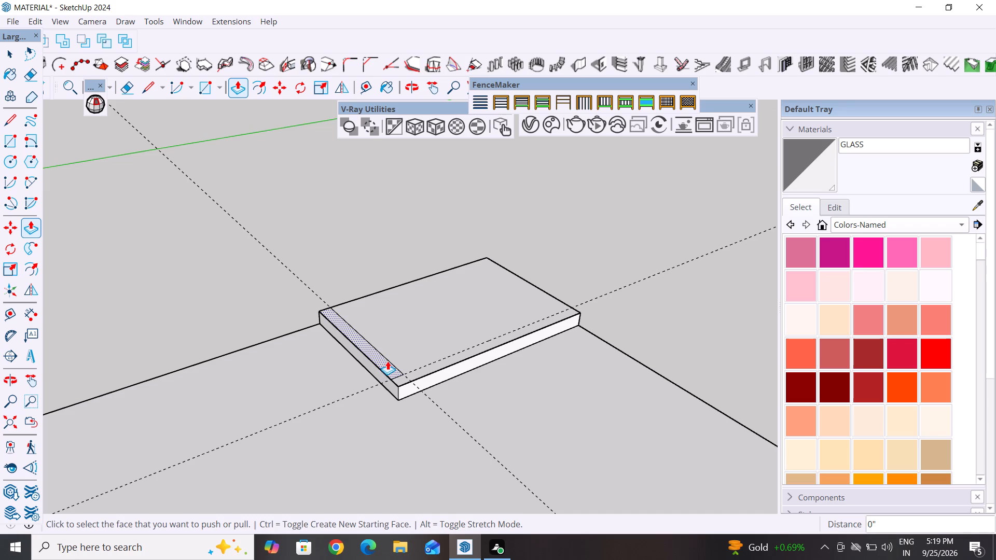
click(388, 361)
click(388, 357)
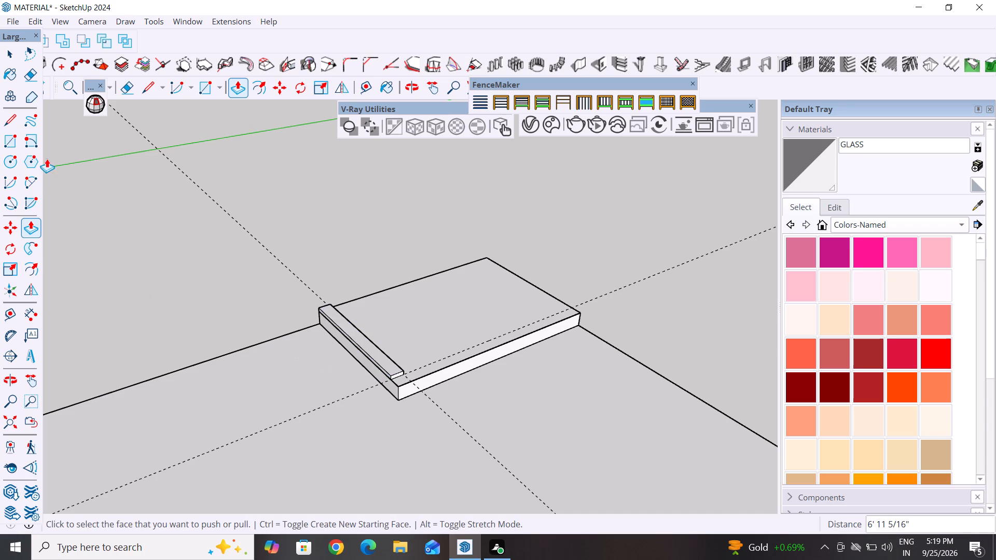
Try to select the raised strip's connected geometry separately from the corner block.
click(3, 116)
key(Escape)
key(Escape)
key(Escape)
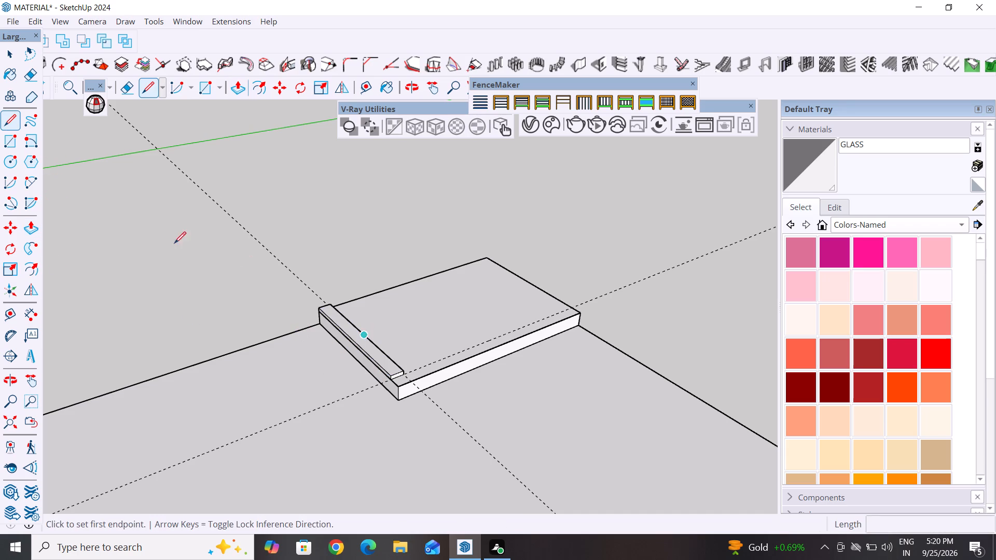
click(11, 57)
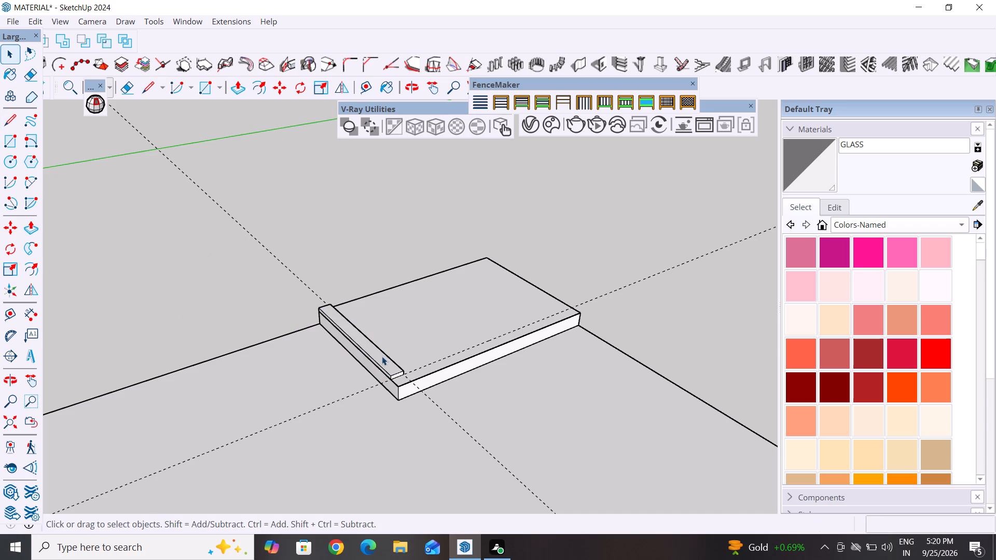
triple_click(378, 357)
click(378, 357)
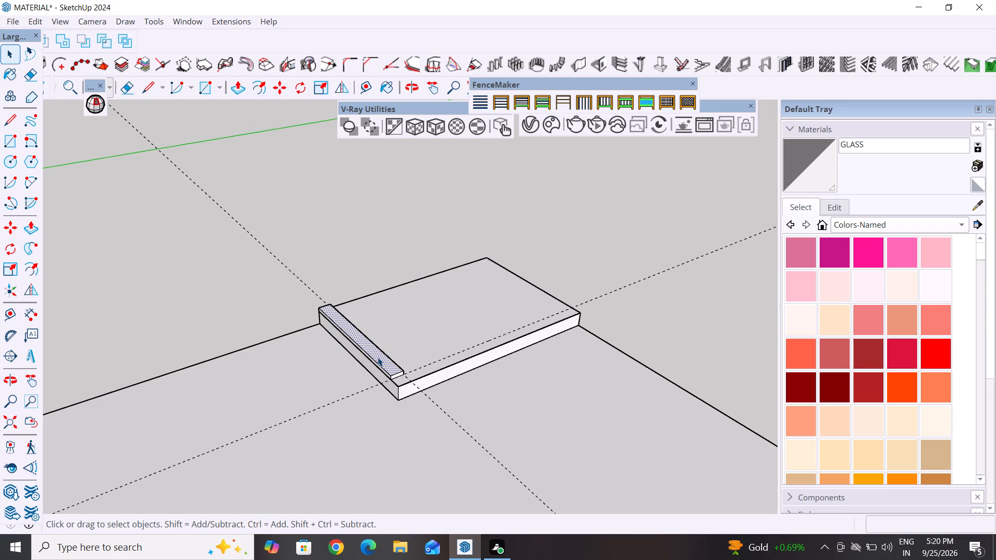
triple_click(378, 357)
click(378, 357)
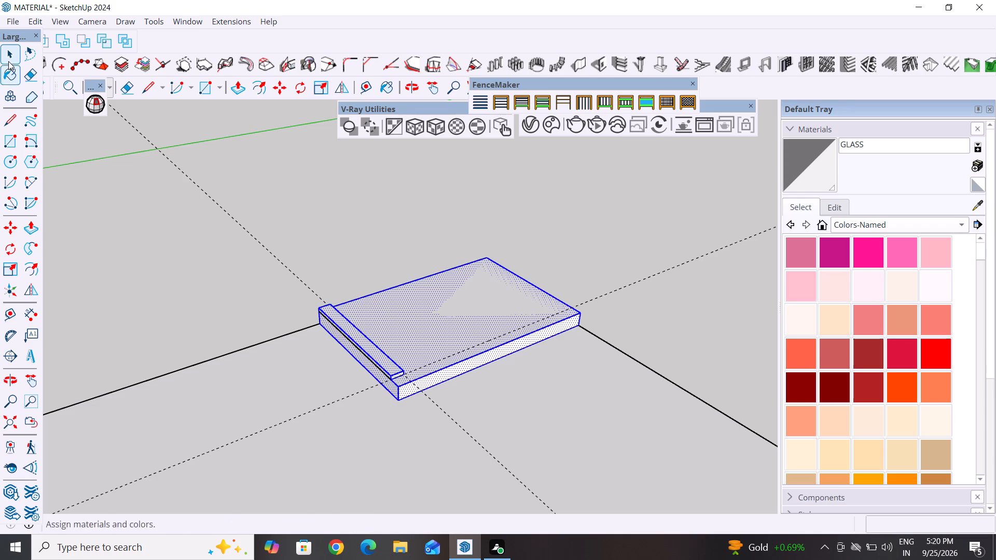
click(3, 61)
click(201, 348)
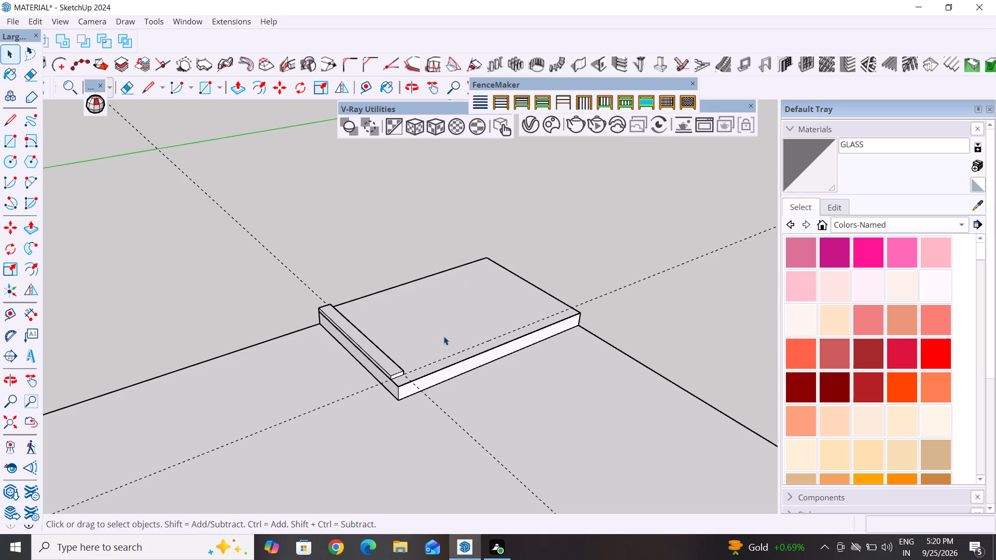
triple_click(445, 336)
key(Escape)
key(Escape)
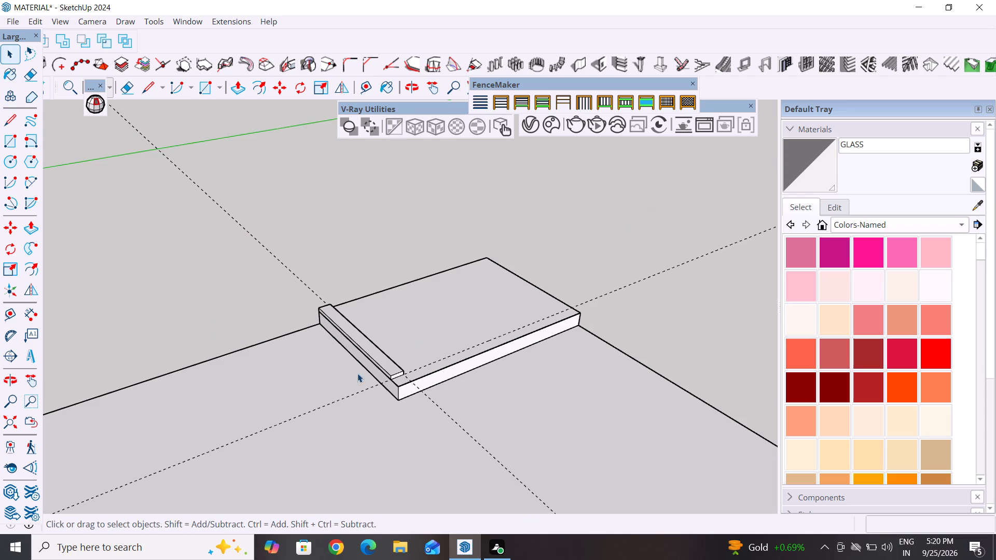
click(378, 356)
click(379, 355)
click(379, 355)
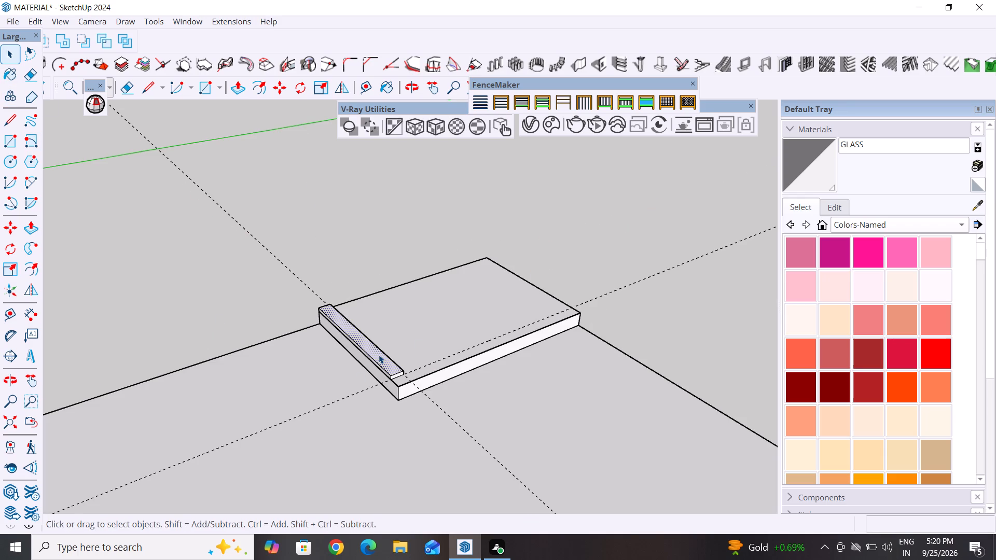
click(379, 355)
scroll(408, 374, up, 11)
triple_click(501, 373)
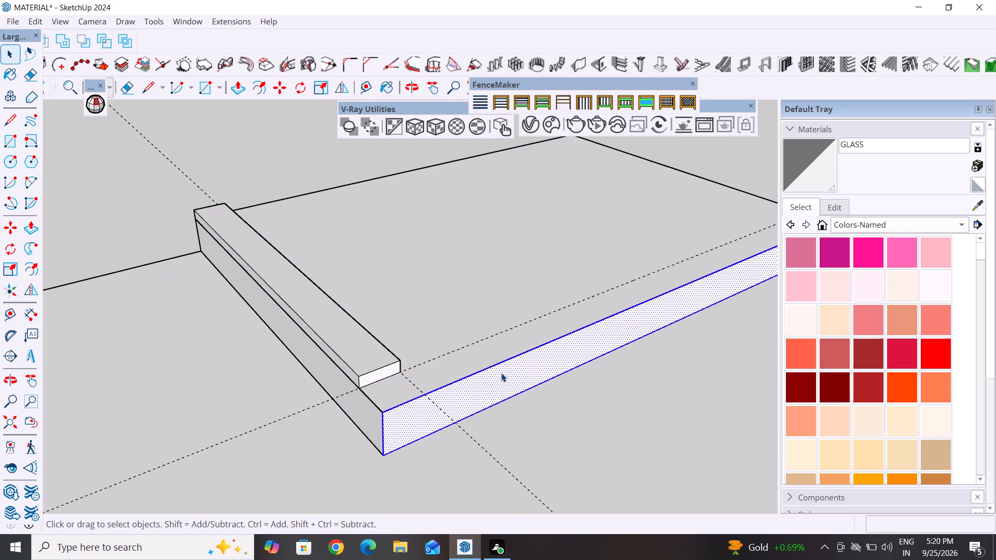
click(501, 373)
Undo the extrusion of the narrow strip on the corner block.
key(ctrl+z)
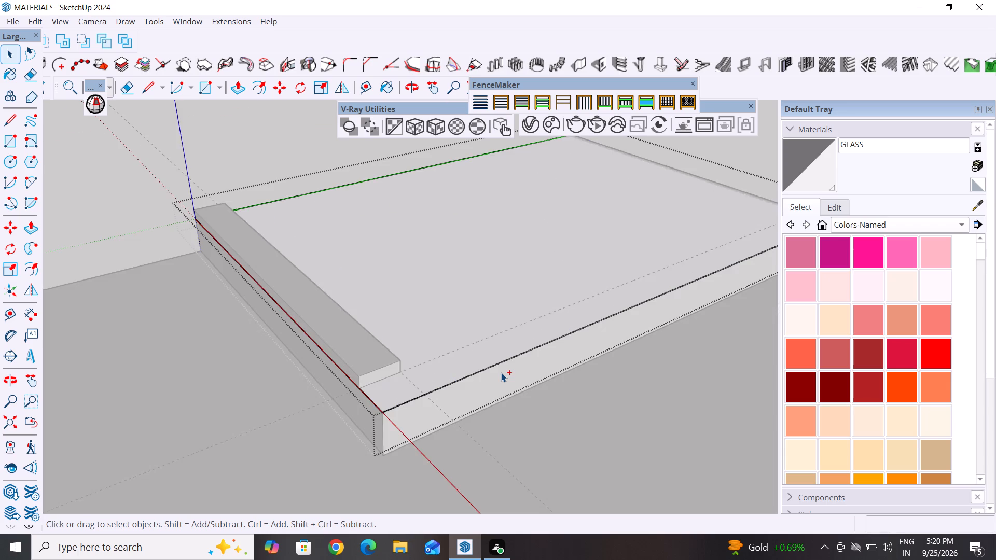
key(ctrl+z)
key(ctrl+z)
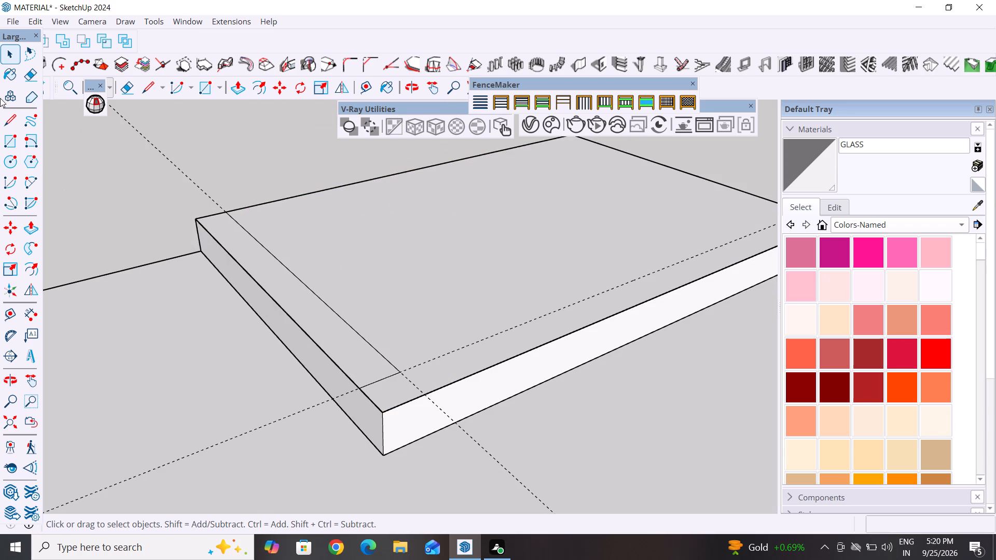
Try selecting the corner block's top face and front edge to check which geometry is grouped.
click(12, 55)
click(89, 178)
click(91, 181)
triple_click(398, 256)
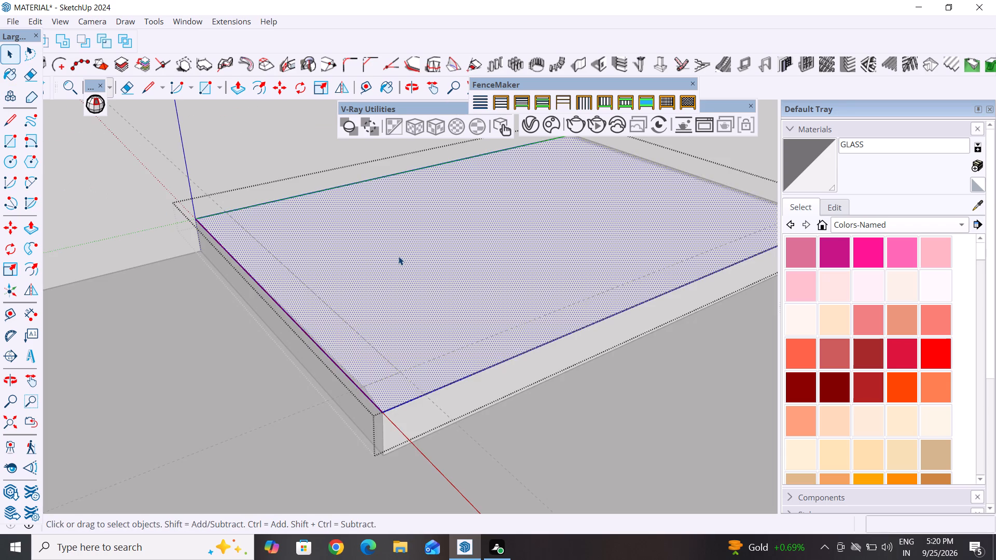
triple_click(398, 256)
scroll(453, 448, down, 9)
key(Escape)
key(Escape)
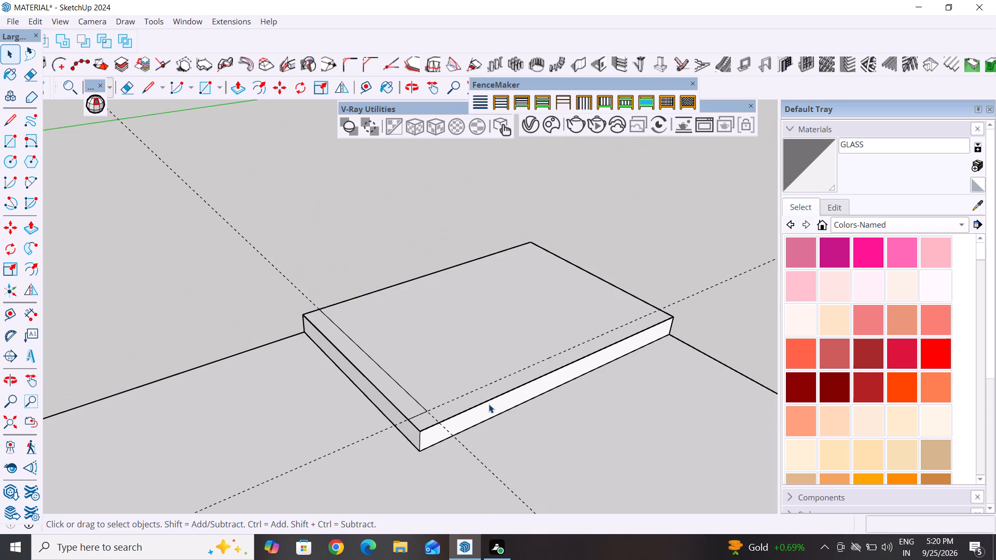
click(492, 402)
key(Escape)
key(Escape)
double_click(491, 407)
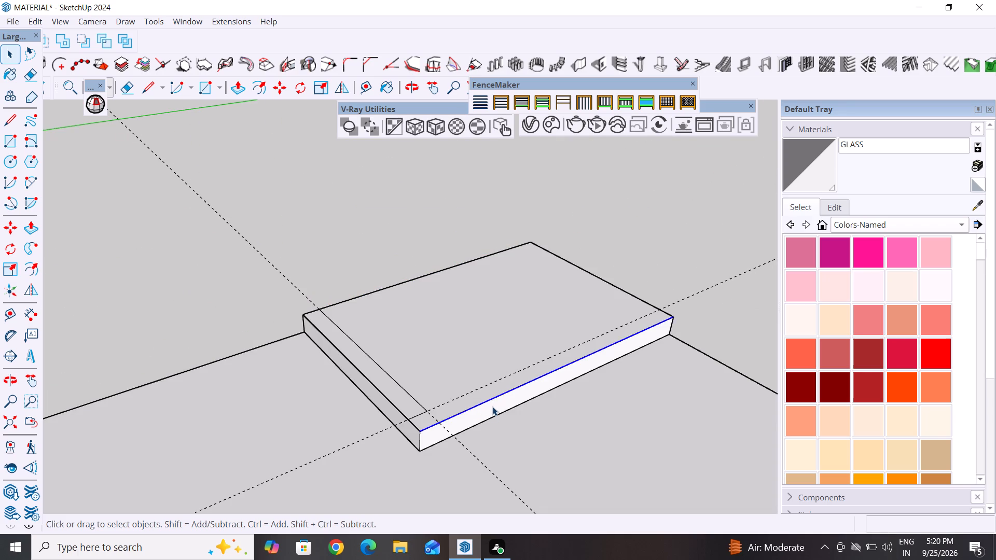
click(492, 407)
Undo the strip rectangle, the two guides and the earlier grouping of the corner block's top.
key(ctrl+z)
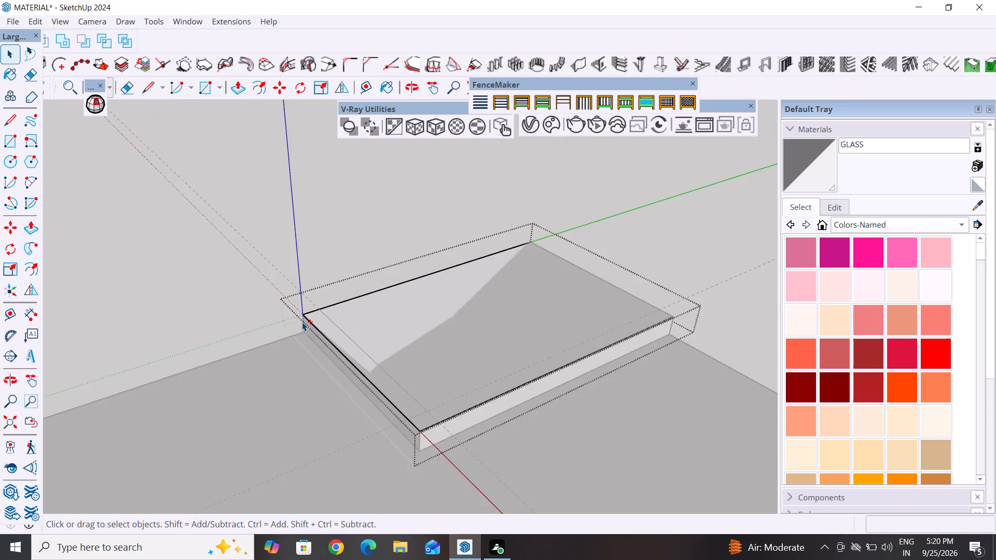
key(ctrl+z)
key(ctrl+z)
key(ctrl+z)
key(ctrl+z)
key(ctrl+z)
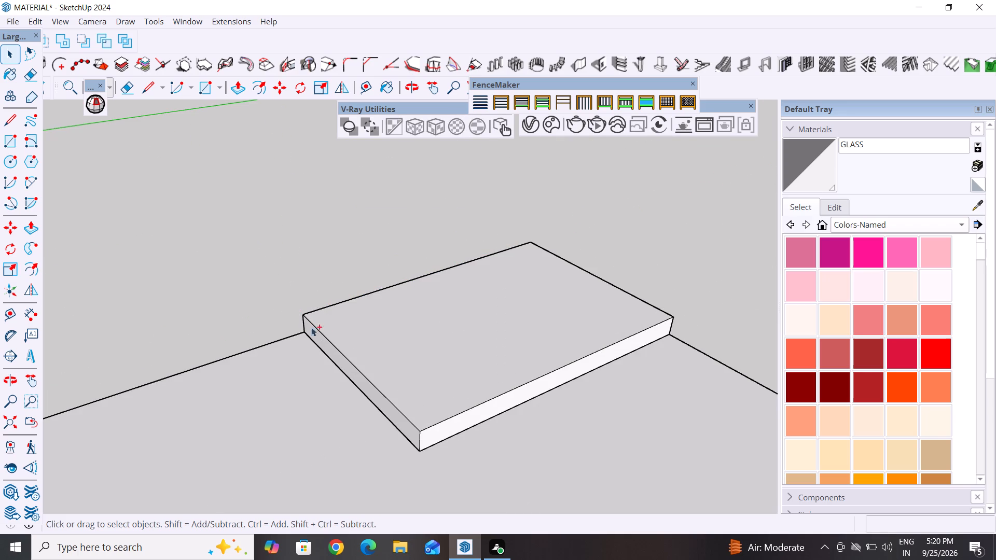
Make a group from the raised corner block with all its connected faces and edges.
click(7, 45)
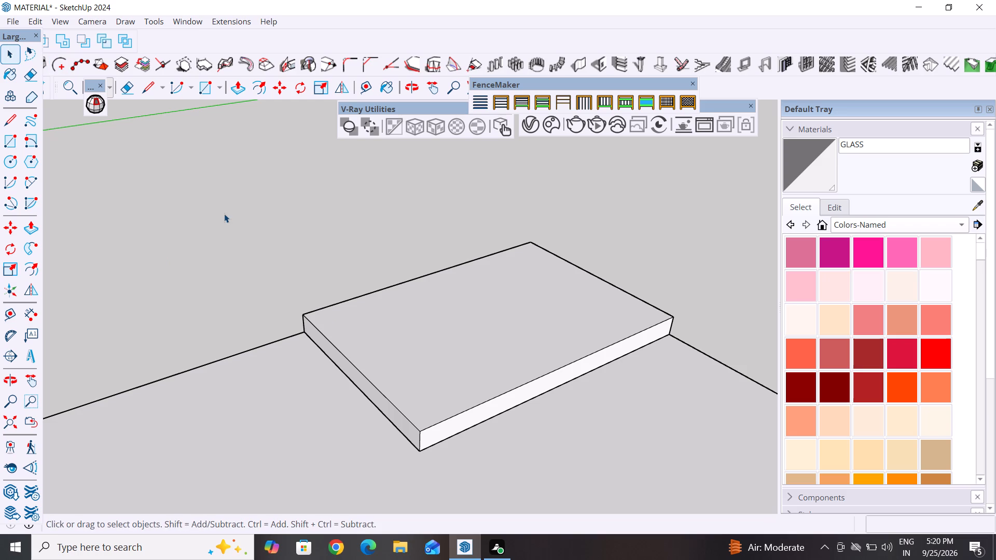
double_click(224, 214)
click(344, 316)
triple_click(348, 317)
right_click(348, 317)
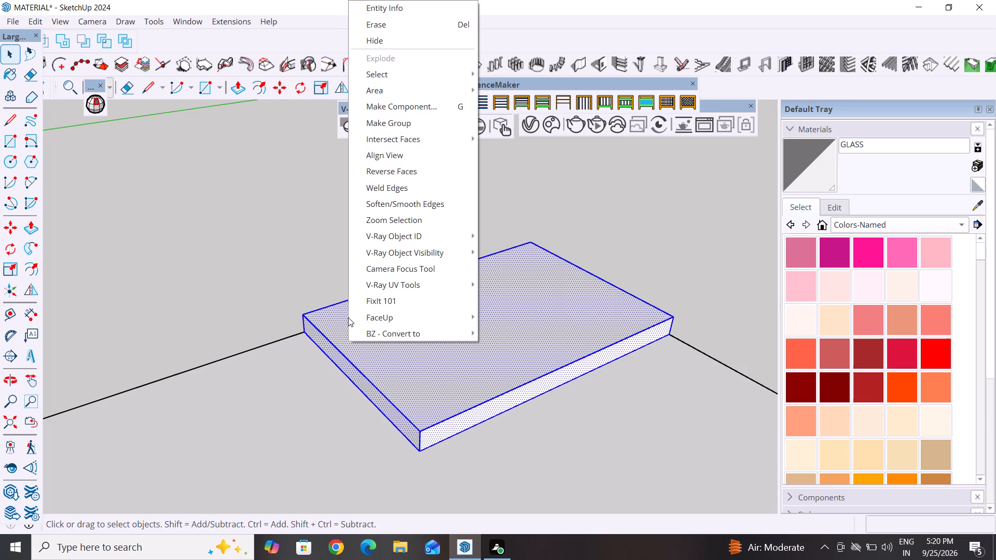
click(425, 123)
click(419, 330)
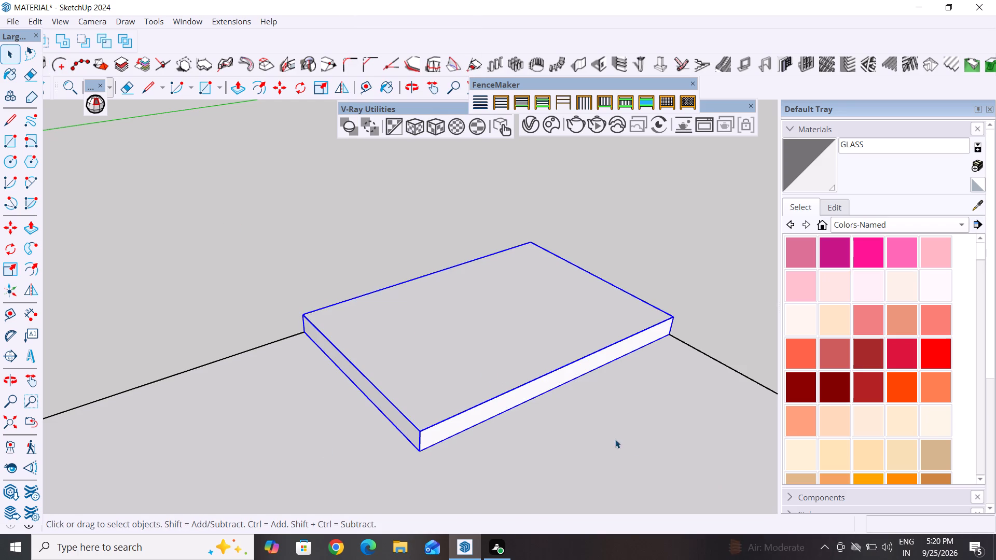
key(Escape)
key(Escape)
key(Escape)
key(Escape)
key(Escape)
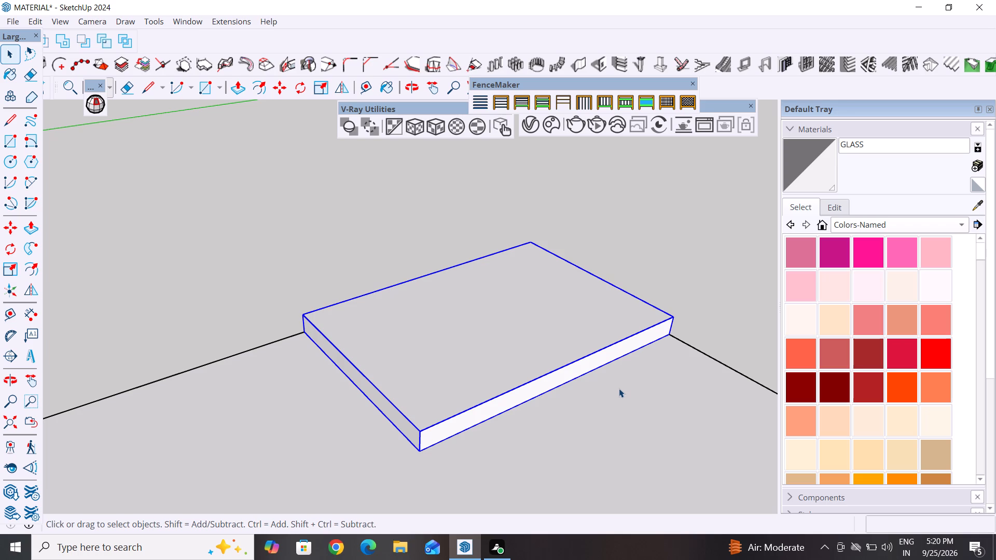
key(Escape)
Delete the large slab together with the raised corner block on it.
middle_drag(658, 389, 501, 376)
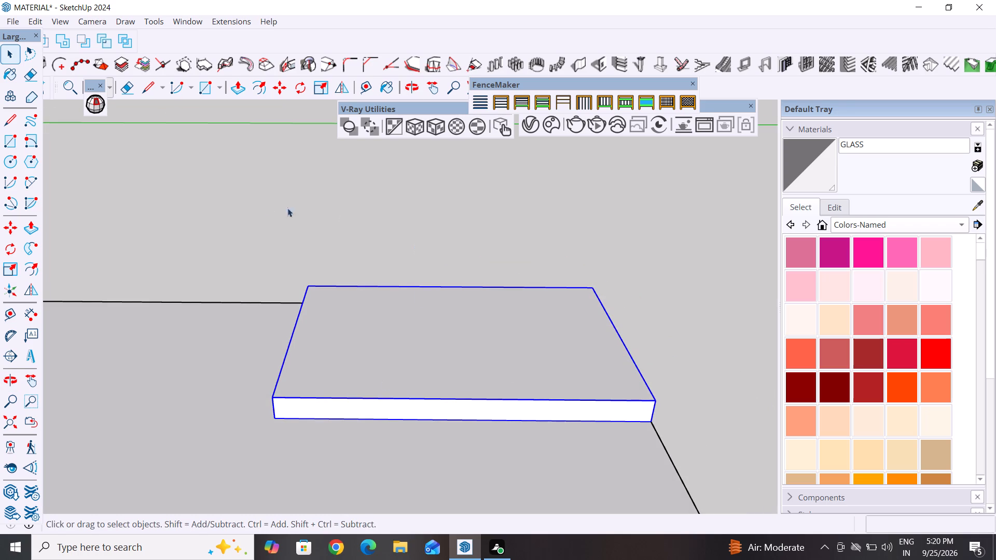
key(Escape)
key(Escape)
key(Escape)
scroll(530, 277, down, 15)
drag(615, 242, 280, 408)
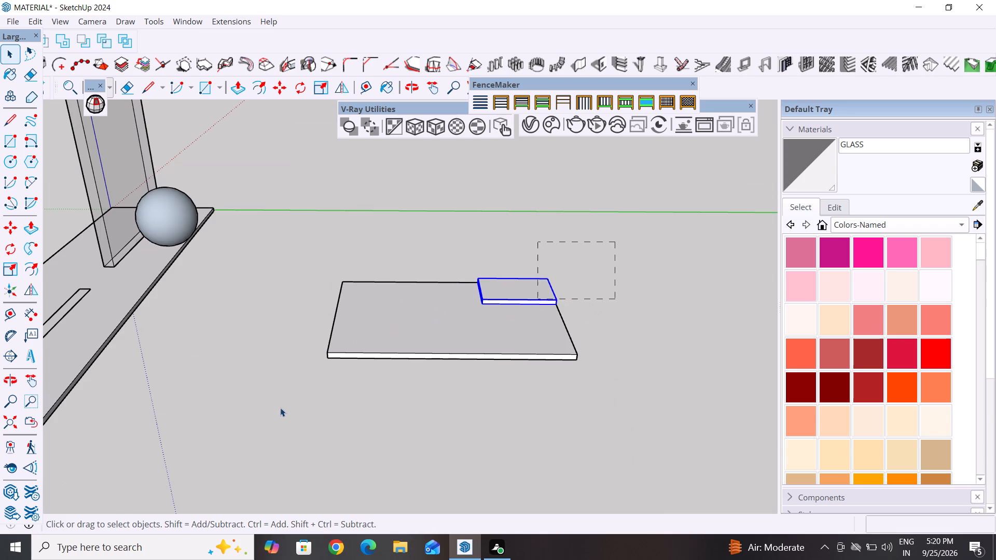
drag(280, 408, 275, 409)
key(Delete)
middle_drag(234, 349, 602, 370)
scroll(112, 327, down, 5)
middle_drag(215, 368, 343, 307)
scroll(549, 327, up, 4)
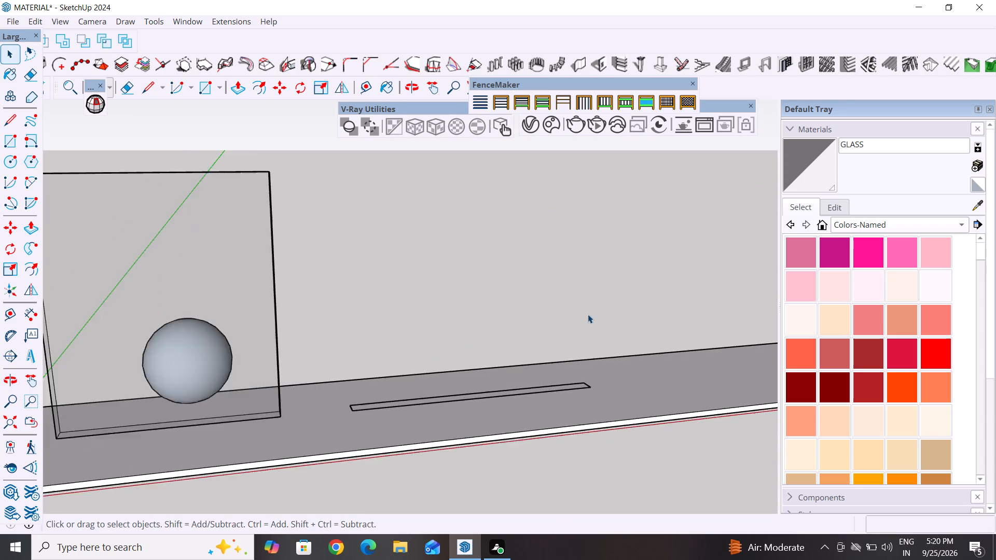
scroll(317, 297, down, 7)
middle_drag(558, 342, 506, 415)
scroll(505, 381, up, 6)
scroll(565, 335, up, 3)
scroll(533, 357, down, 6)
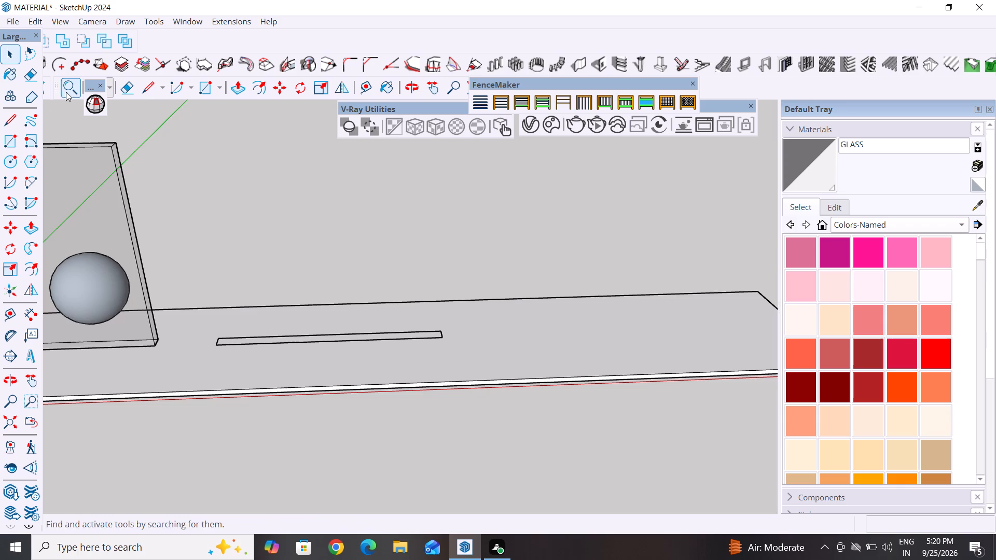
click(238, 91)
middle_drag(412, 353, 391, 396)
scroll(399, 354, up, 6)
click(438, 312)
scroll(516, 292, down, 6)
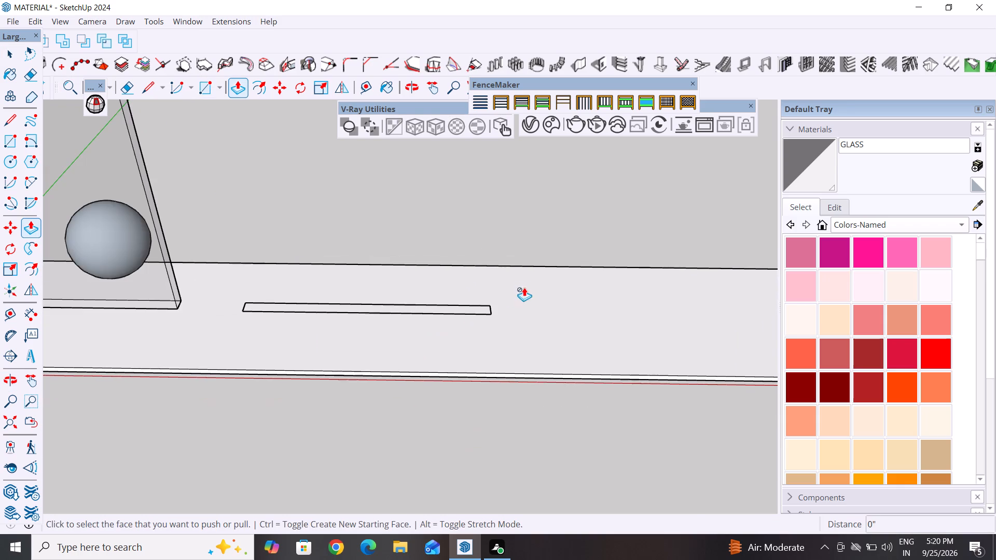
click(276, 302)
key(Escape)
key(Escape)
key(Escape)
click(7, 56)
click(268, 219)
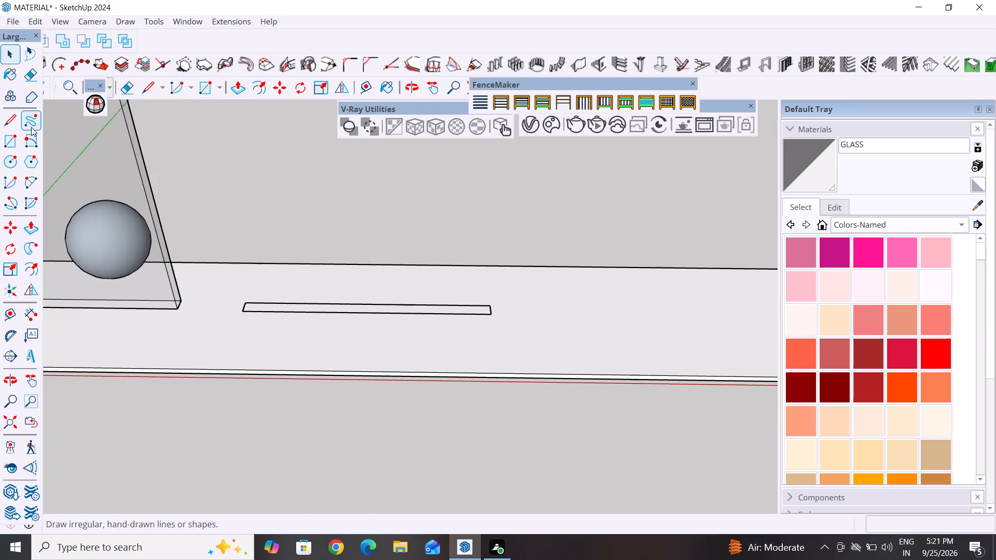
Extrude the narrow base rectangle upward about 967' 5", level with the top of the glass panel.
click(246, 85)
scroll(303, 279, up, 4)
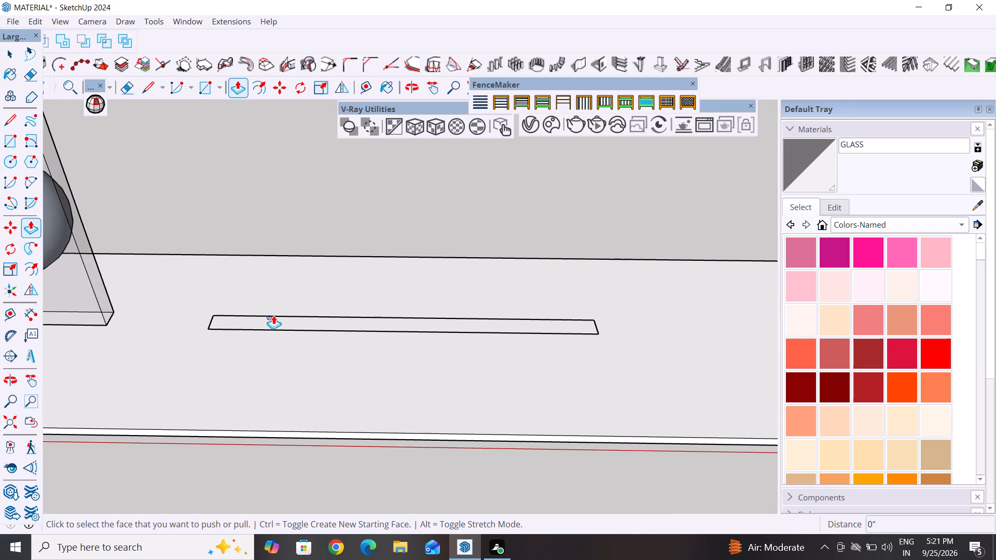
key(Escape)
key(Escape)
key(Escape)
click(329, 318)
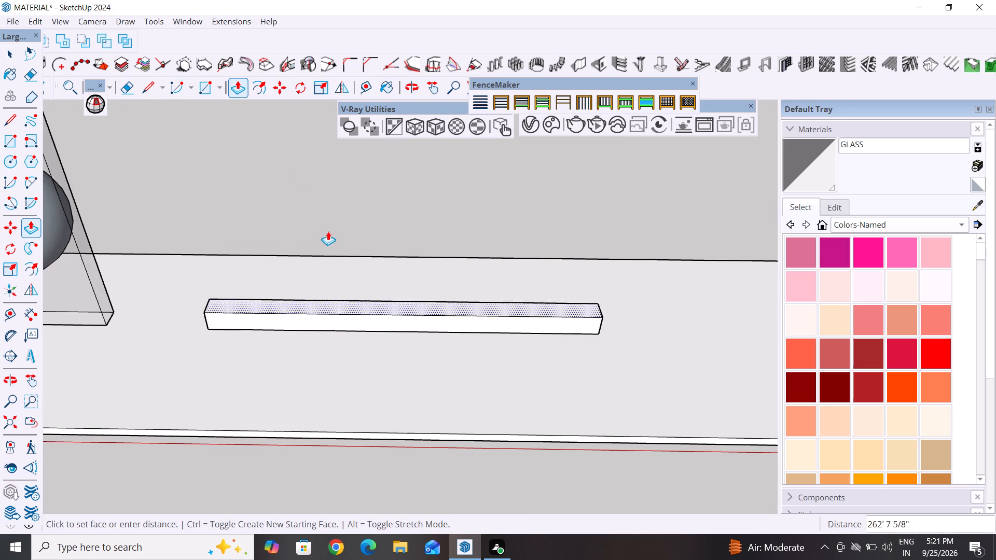
scroll(336, 229, down, 13)
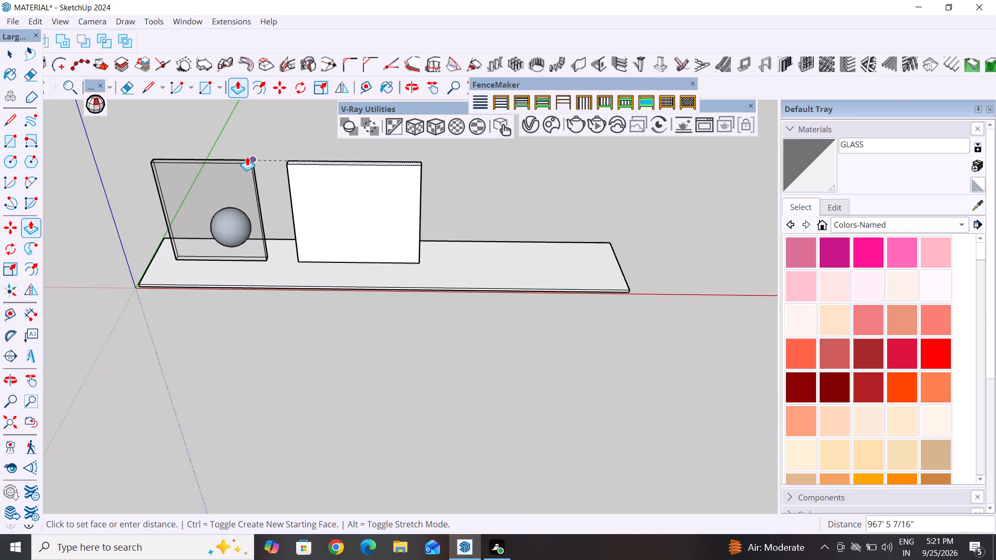
click(244, 166)
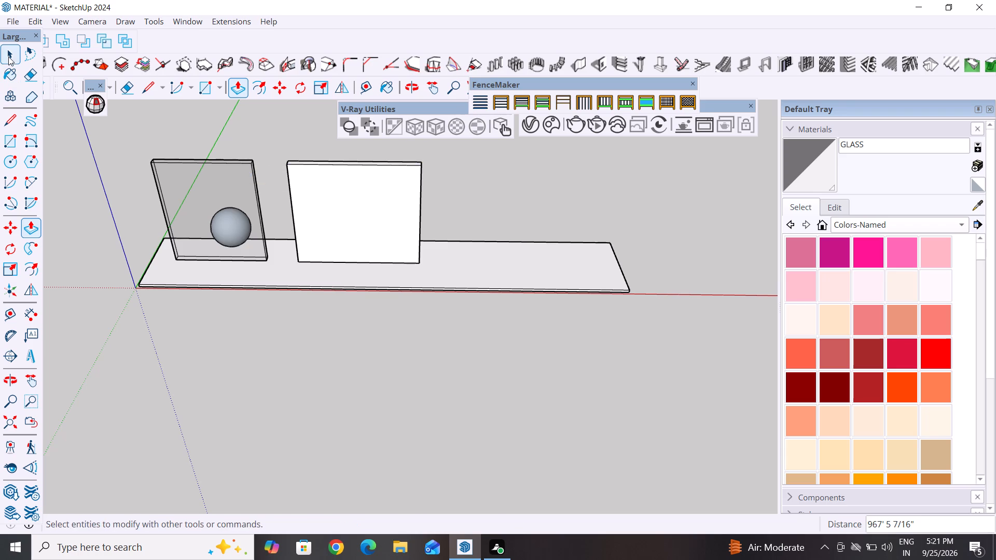
Make a group from the newly extruded panel with all its connected faces and edges.
click(7, 53)
double_click(228, 333)
scroll(318, 430, down, 7)
middle_drag(331, 419, 377, 332)
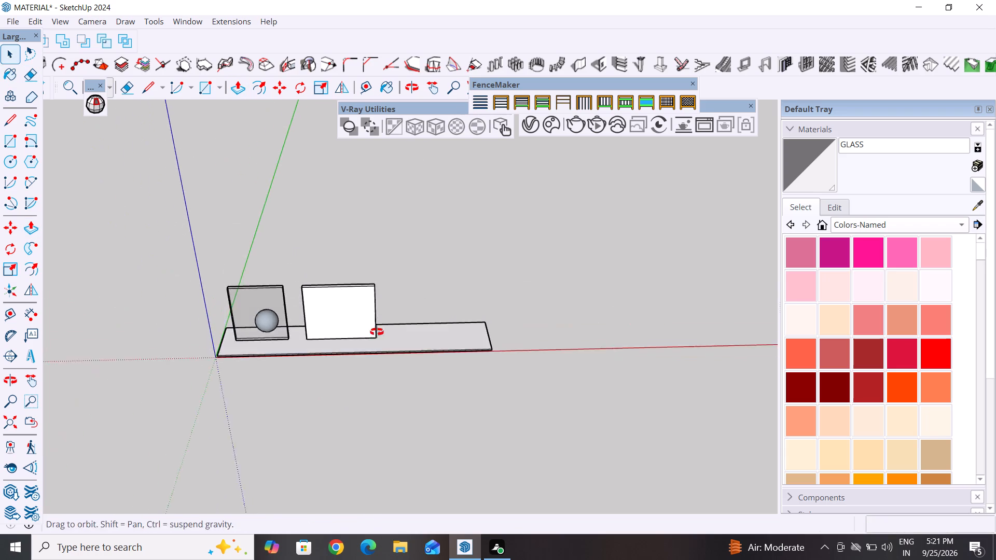
middle_drag(377, 332, 376, 328)
scroll(376, 328, down, 1)
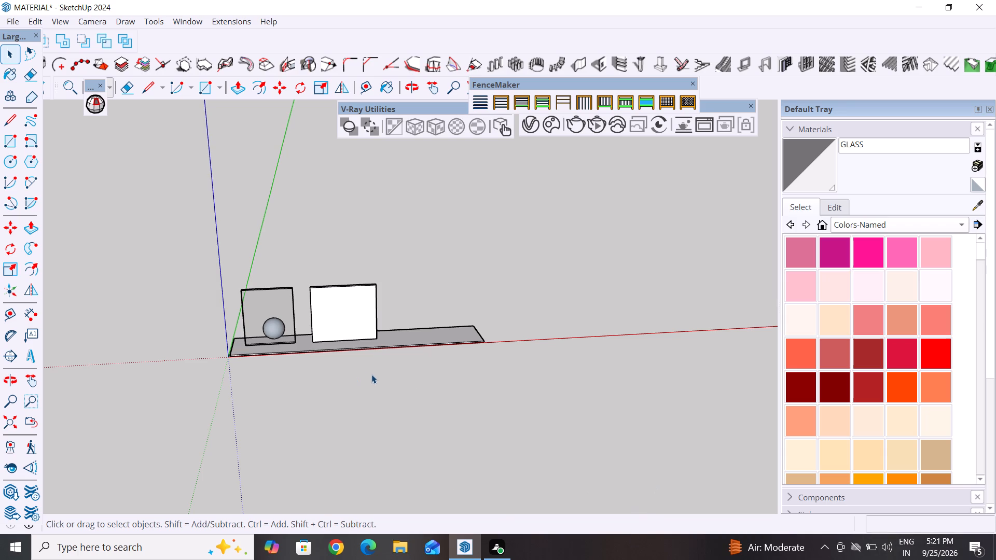
key(Escape)
key(Escape)
key(Escape)
triple_click(353, 309)
click(352, 307)
right_click(352, 307)
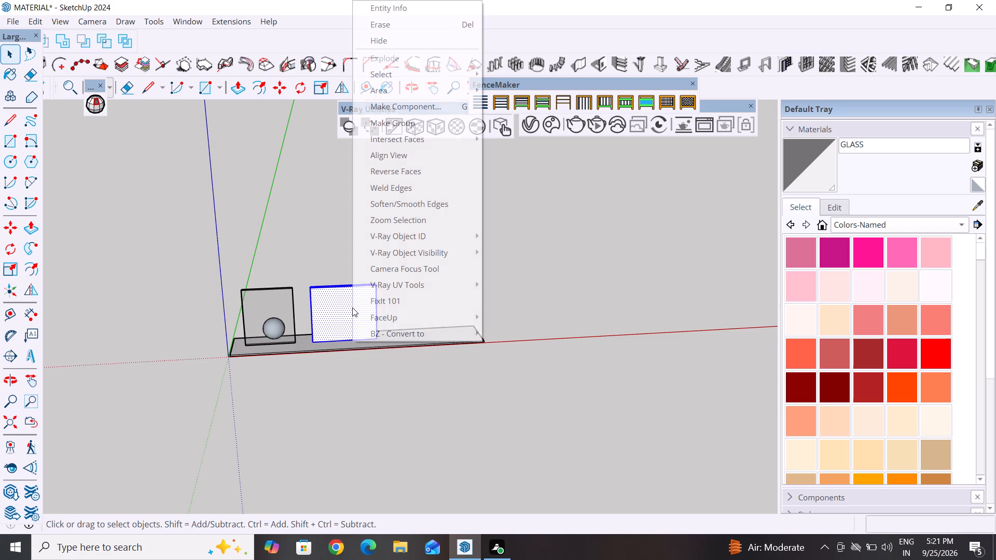
click(435, 128)
click(372, 415)
scroll(397, 385, down, 4)
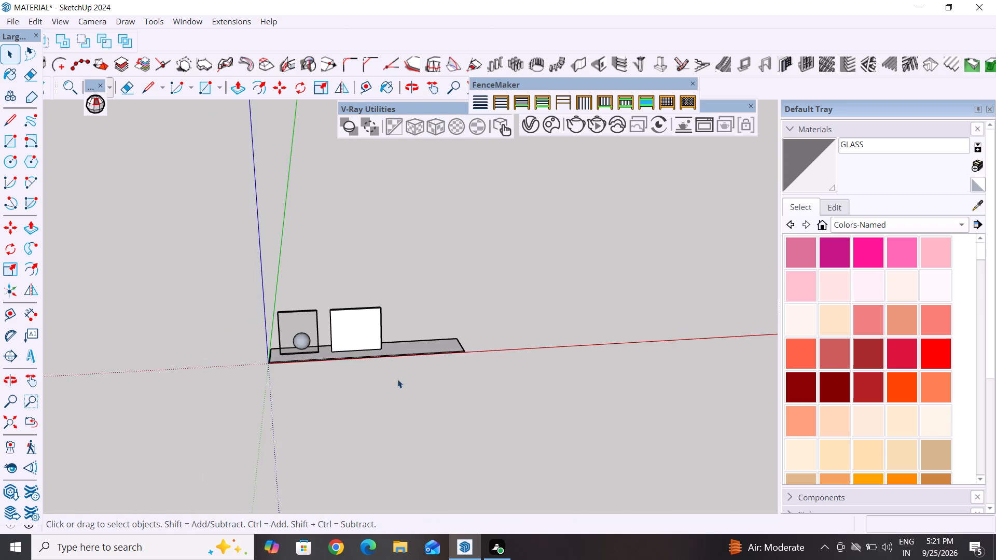
Examine the grouped panel beside the glass panel and sphere from the end and the front.
middle_drag(425, 334, 413, 468)
scroll(384, 341, up, 12)
middle_drag(404, 292, 158, 255)
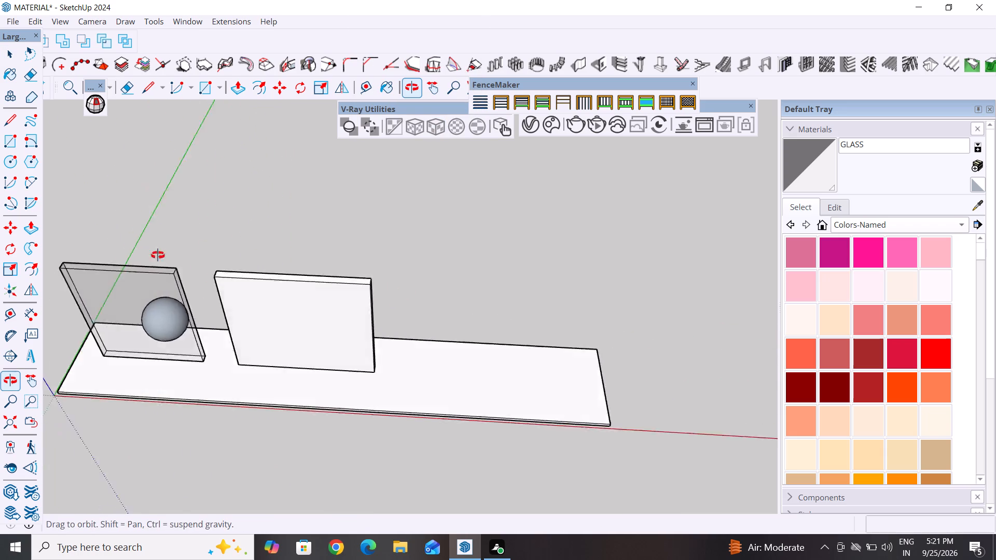
middle_drag(158, 255, 0, 337)
middle_drag(466, 342, 314, 232)
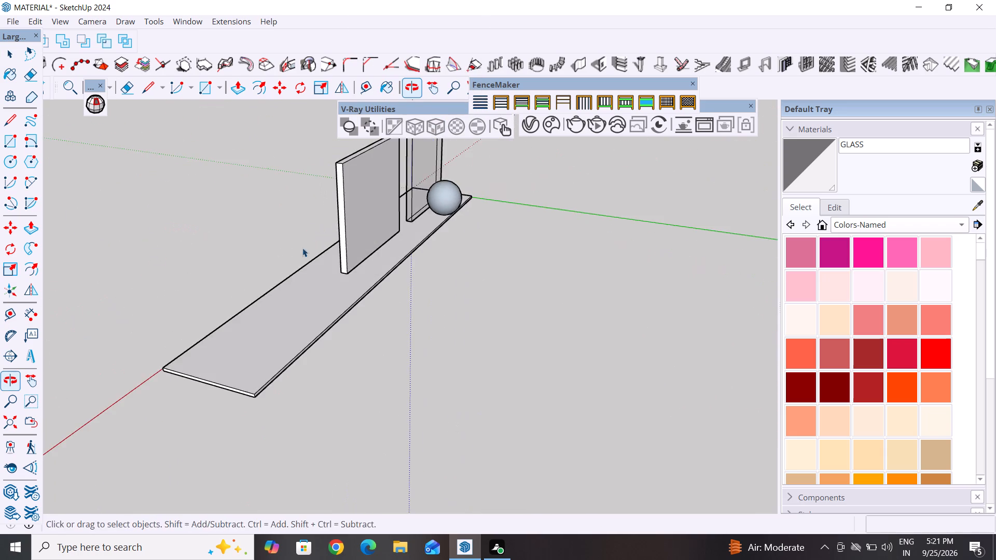
middle_drag(215, 303, 661, 374)
scroll(344, 480, down, 13)
middle_drag(375, 382, 406, 251)
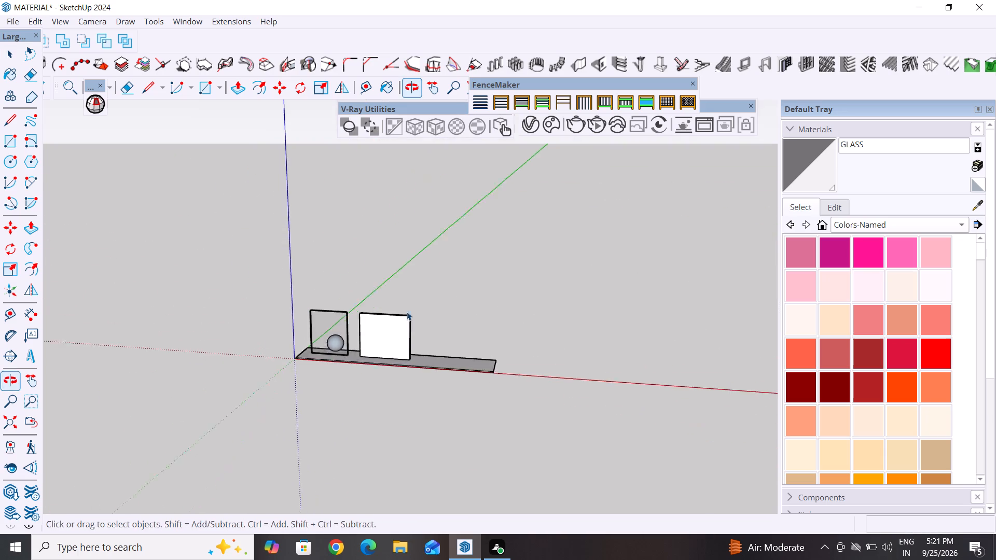
scroll(399, 320, up, 5)
middle_drag(352, 365, 437, 358)
scroll(420, 358, up, 6)
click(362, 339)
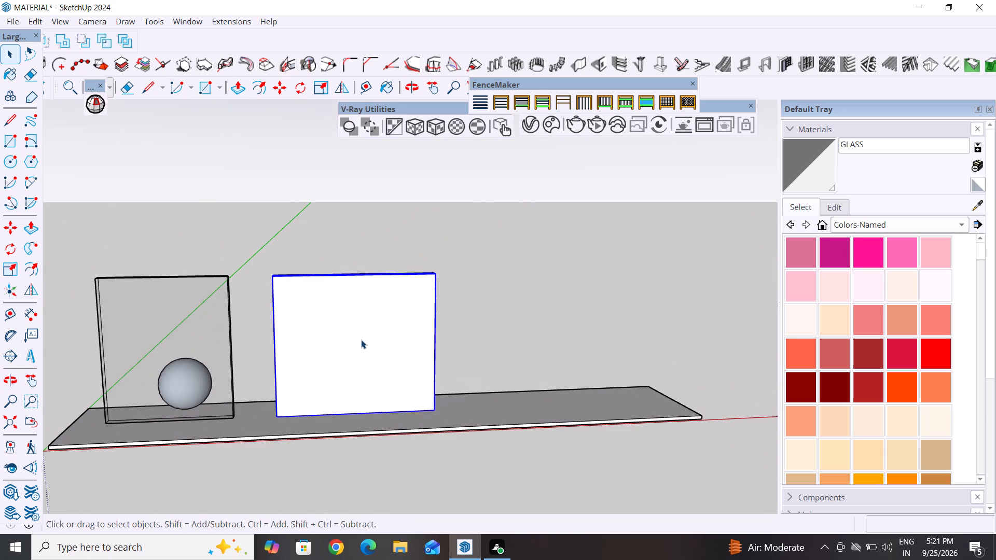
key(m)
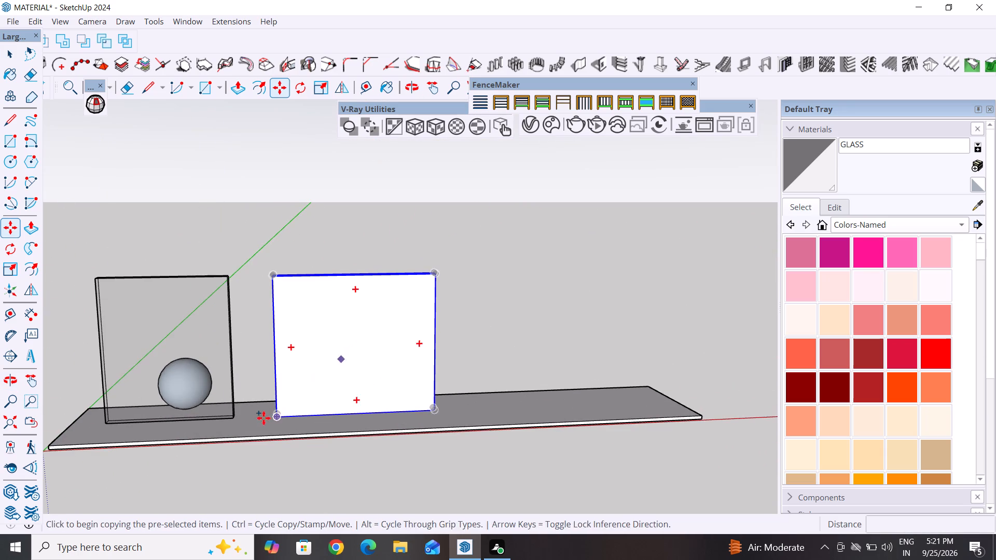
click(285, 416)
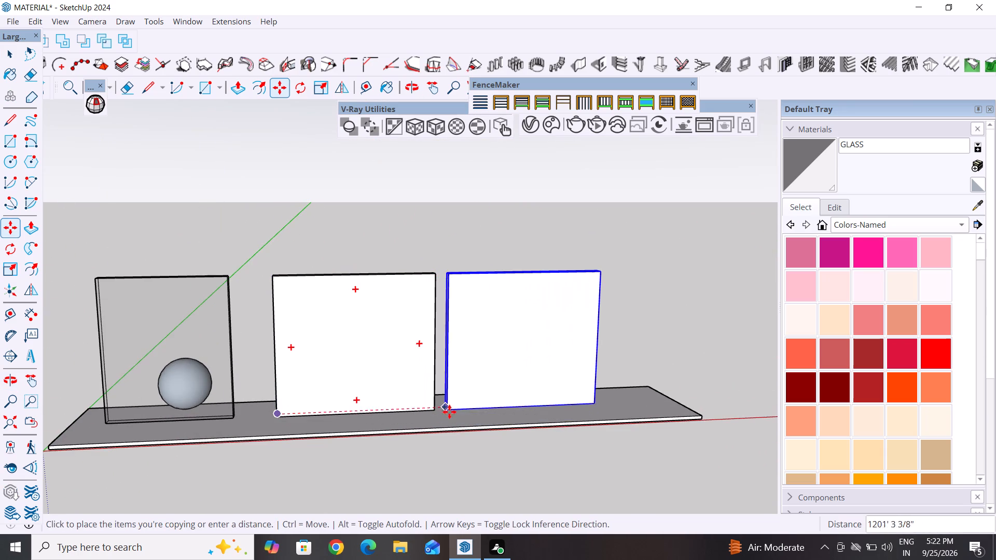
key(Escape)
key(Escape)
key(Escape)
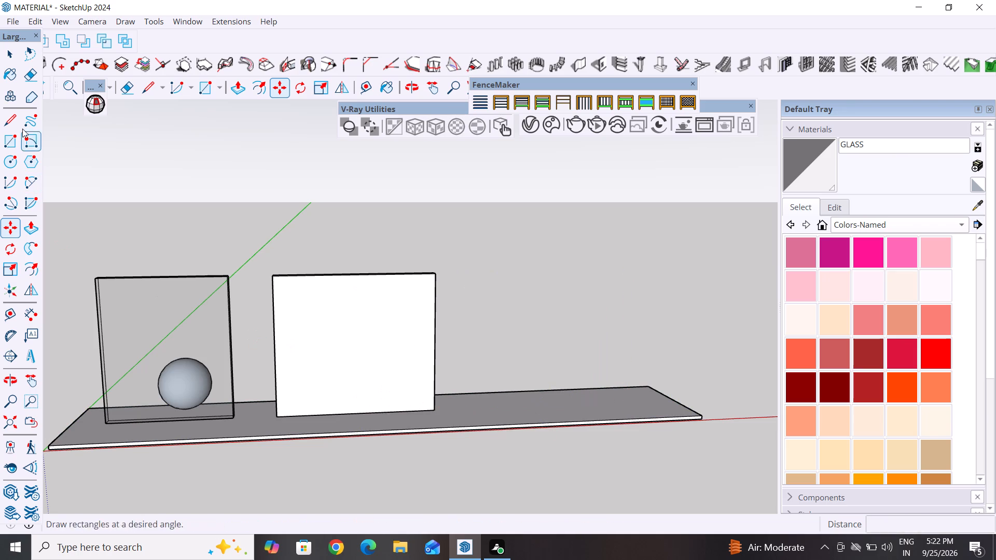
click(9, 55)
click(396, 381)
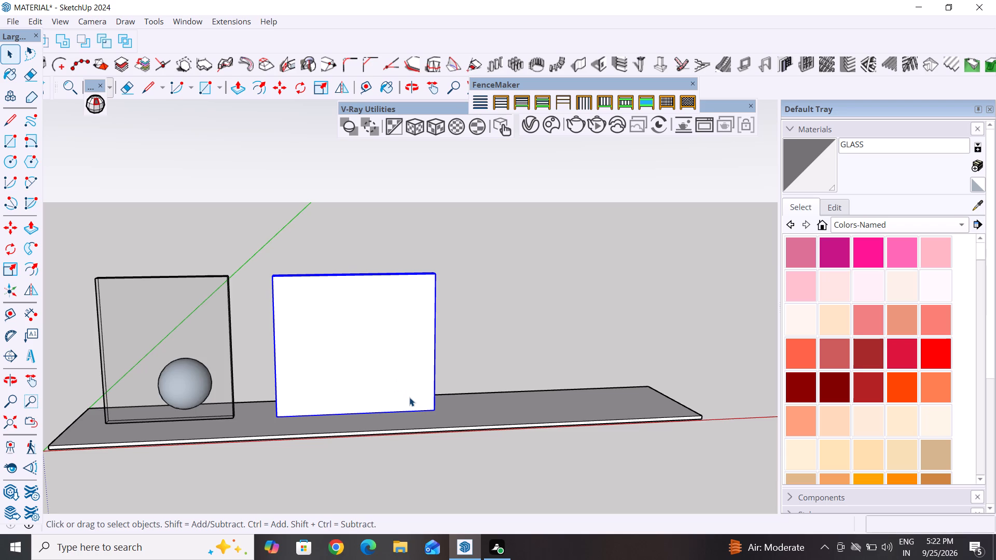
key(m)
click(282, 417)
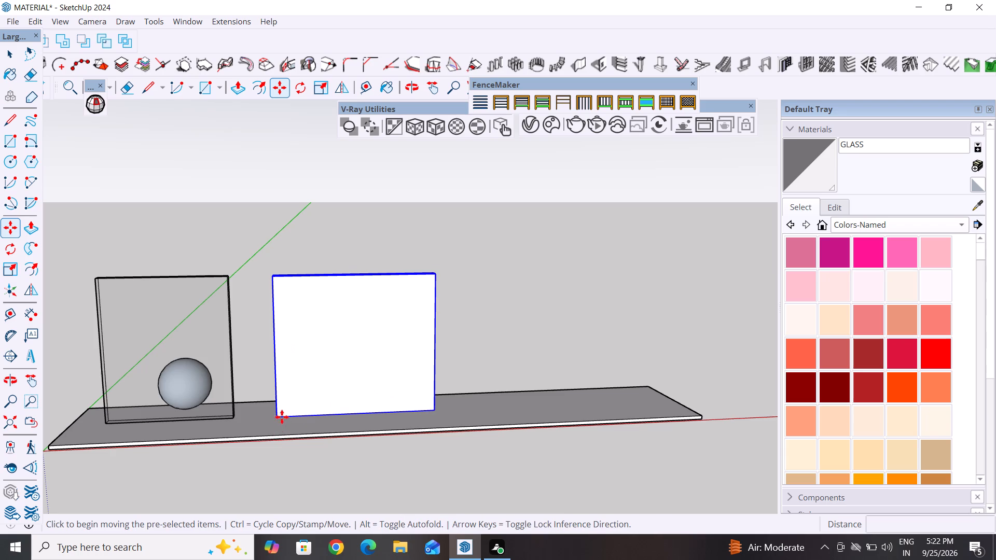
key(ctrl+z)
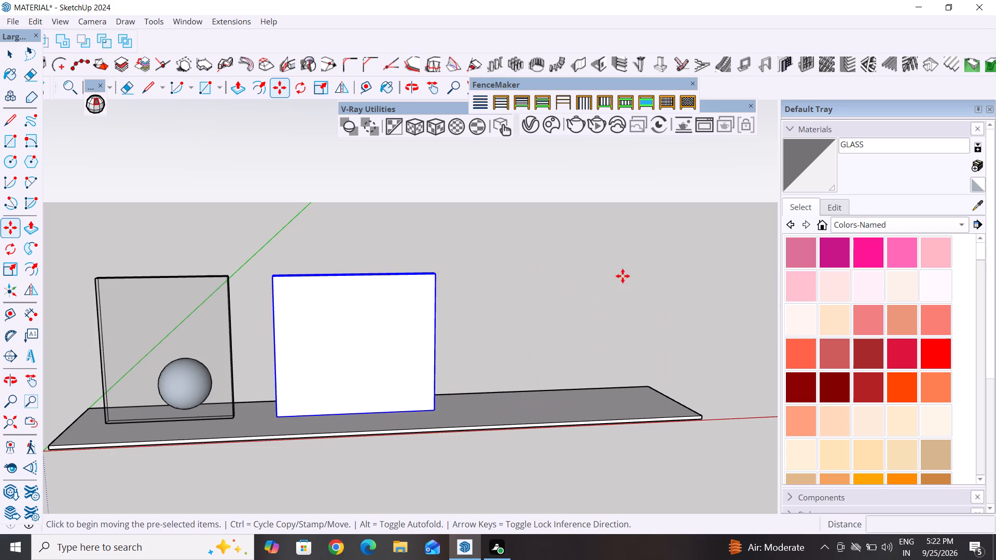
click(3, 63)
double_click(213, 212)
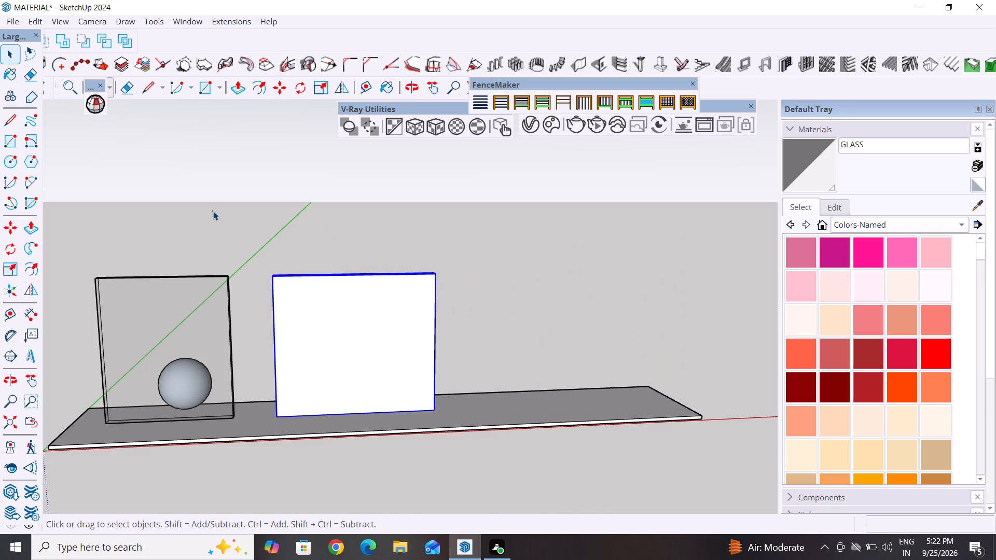
Examine the white panel from the sphere's side, checking its faces and grouping.
scroll(380, 358, down, 7)
scroll(375, 368, up, 3)
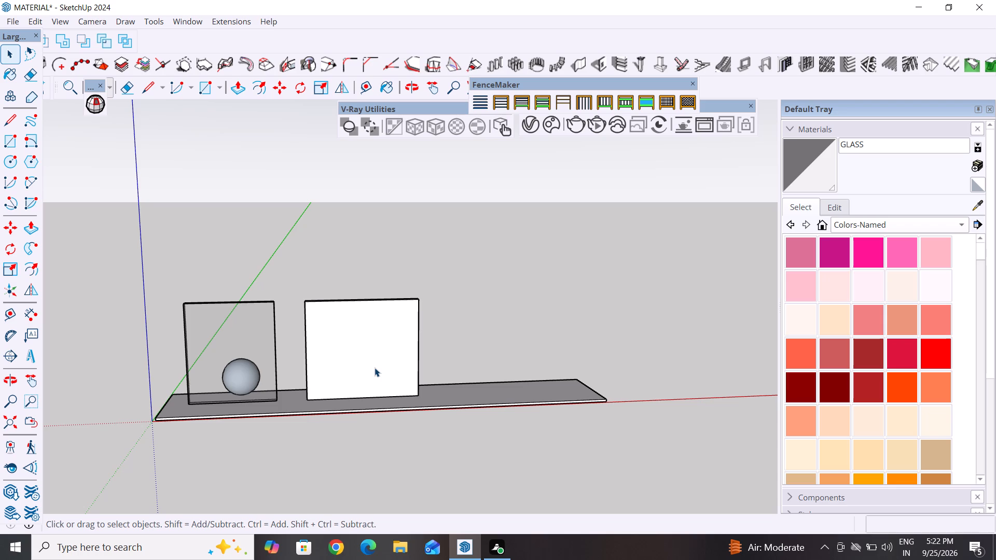
key(Escape)
key(Escape)
double_click(578, 282)
middle_drag(497, 288, 108, 437)
middle_drag(459, 371, 137, 352)
scroll(286, 305, up, 4)
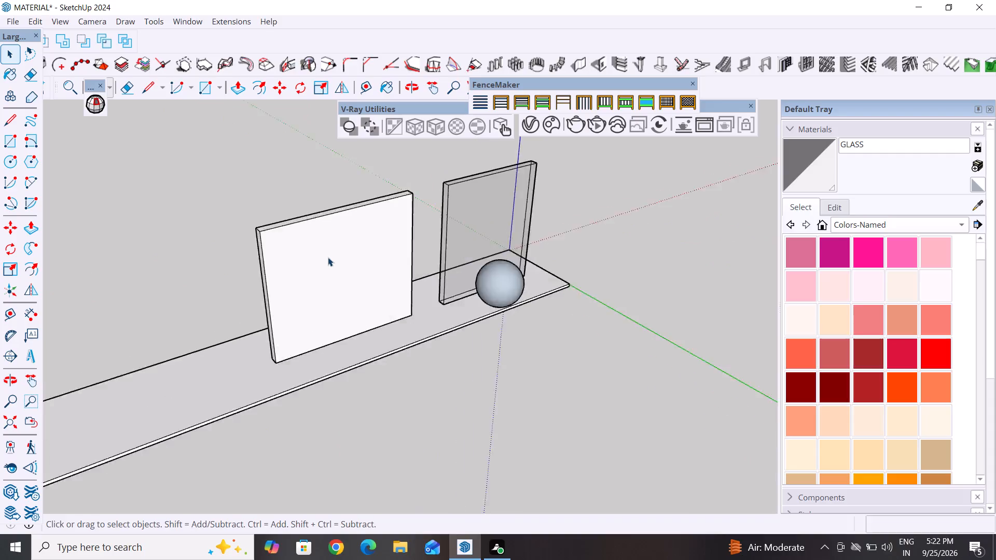
scroll(328, 257, up, 2)
triple_click(331, 257)
click(331, 257)
click(375, 404)
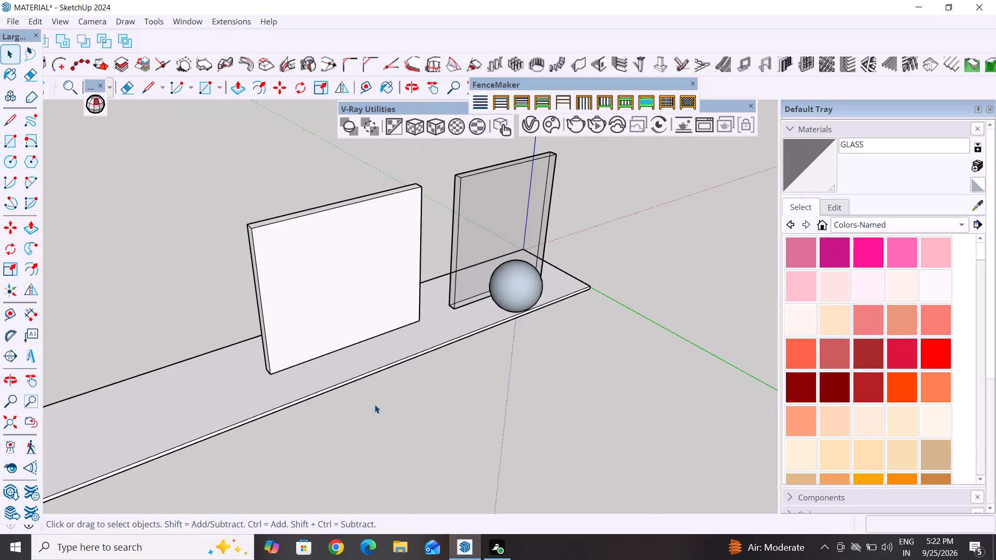
key(Escape)
key(Escape)
Select the white panel group and open the V-Ray Asset Editor.
middle_drag(136, 302, 641, 347)
scroll(377, 408, down, 9)
middle_drag(365, 441, 535, 403)
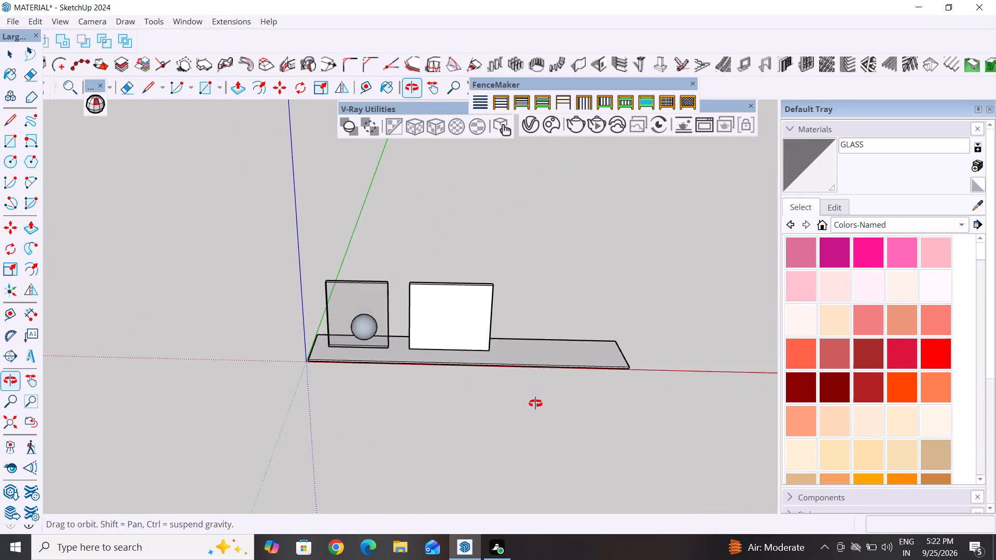
middle_drag(535, 403, 550, 391)
scroll(571, 329, up, 6)
scroll(399, 302, up, 4)
click(368, 337)
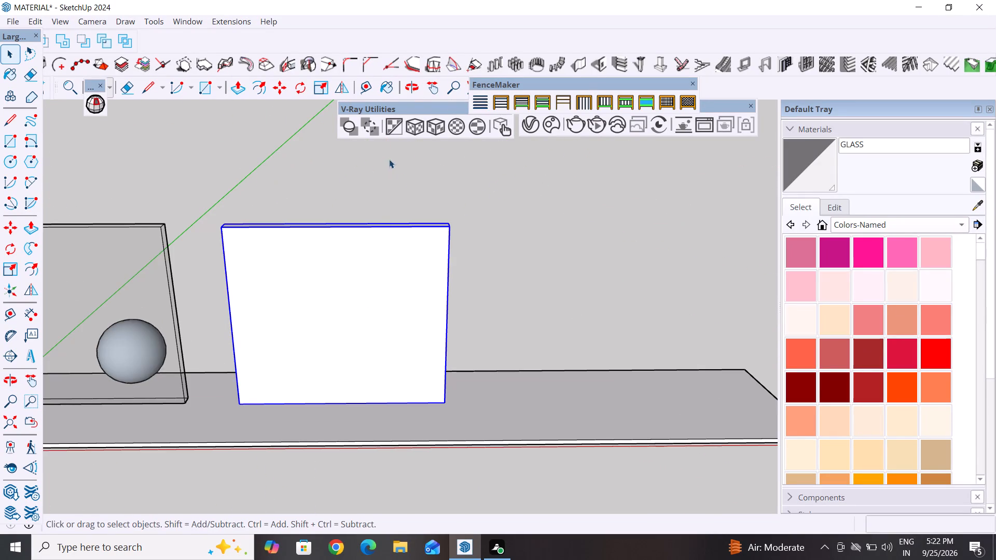
click(534, 120)
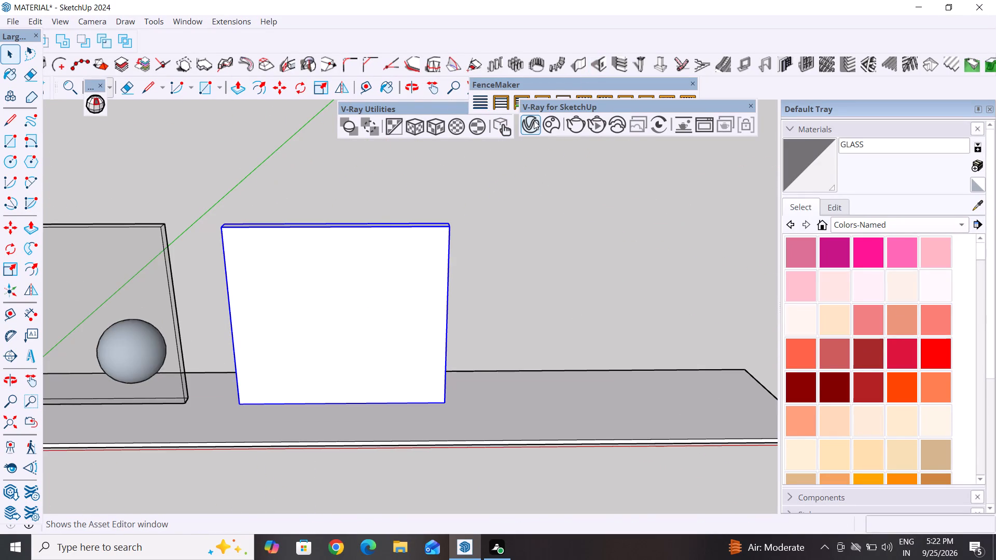
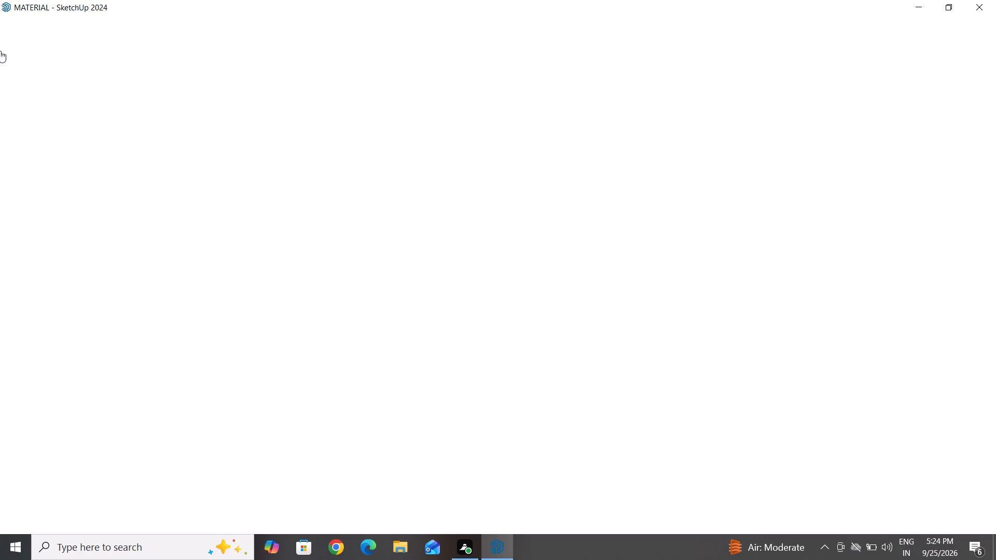
Examine the reopened model with the glass panel, sphere and base from several angles.
scroll(0, 559, down, 1)
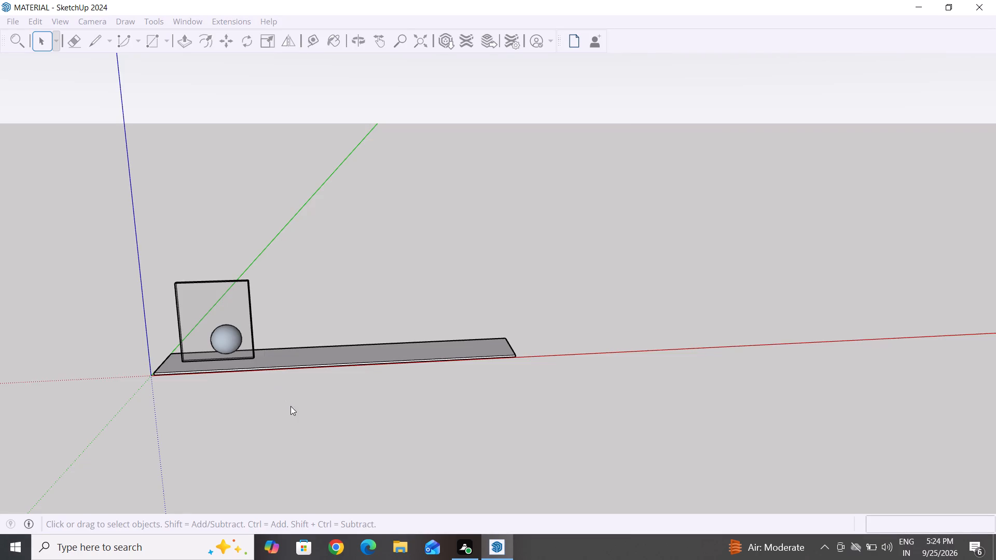
middle_click(361, 428)
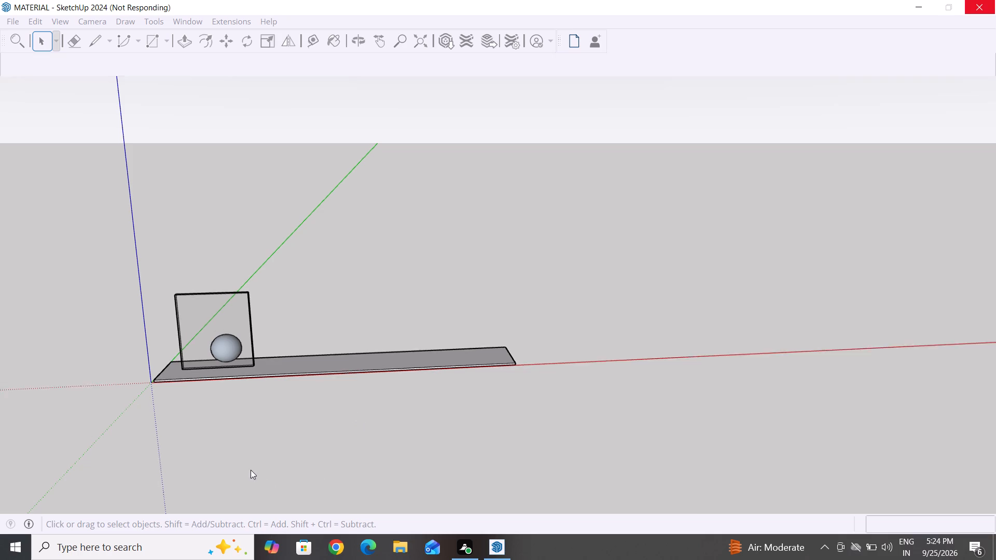
scroll(362, 463, down, 5)
middle_drag(485, 452, 419, 483)
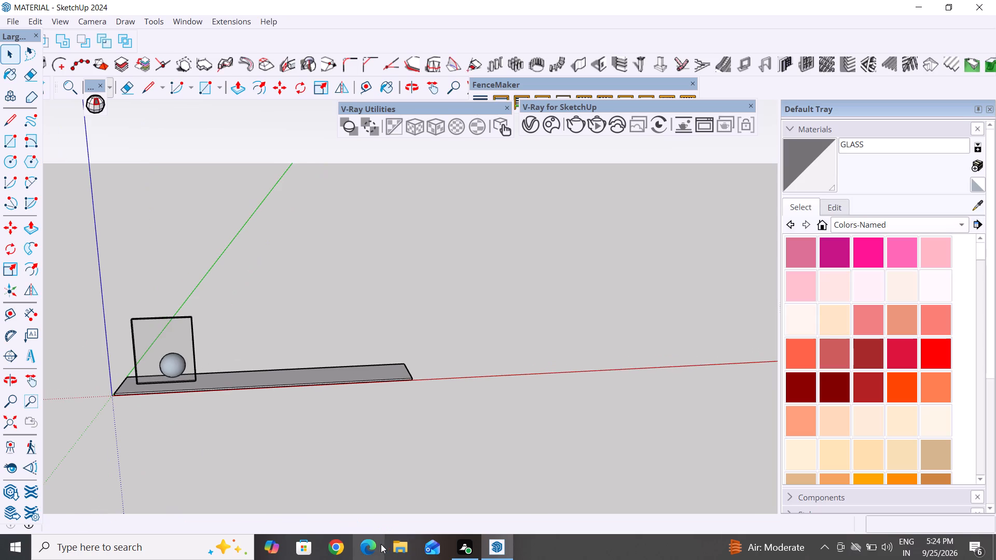
middle_drag(570, 460, 559, 473)
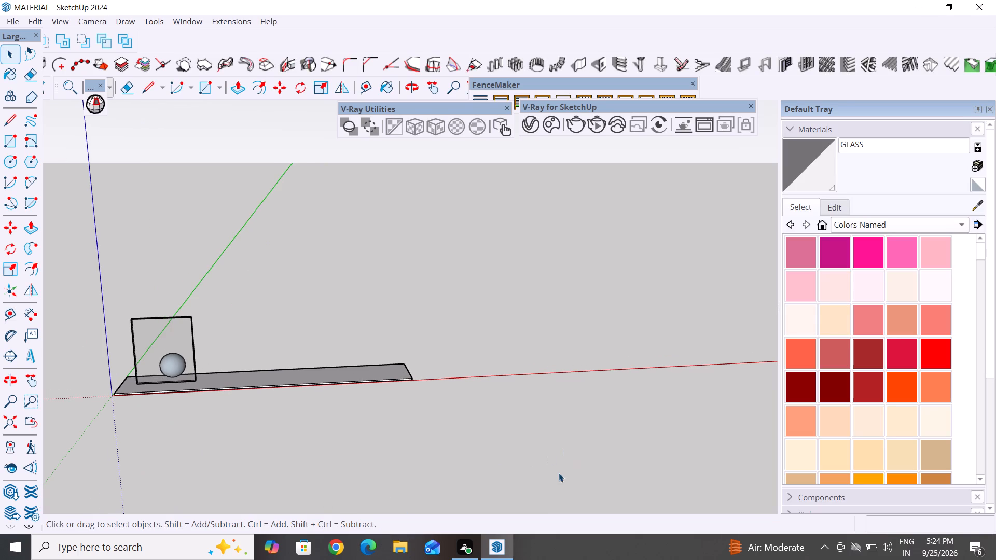
middle_drag(559, 473, 396, 517)
scroll(314, 331, up, 5)
middle_drag(206, 360, 322, 362)
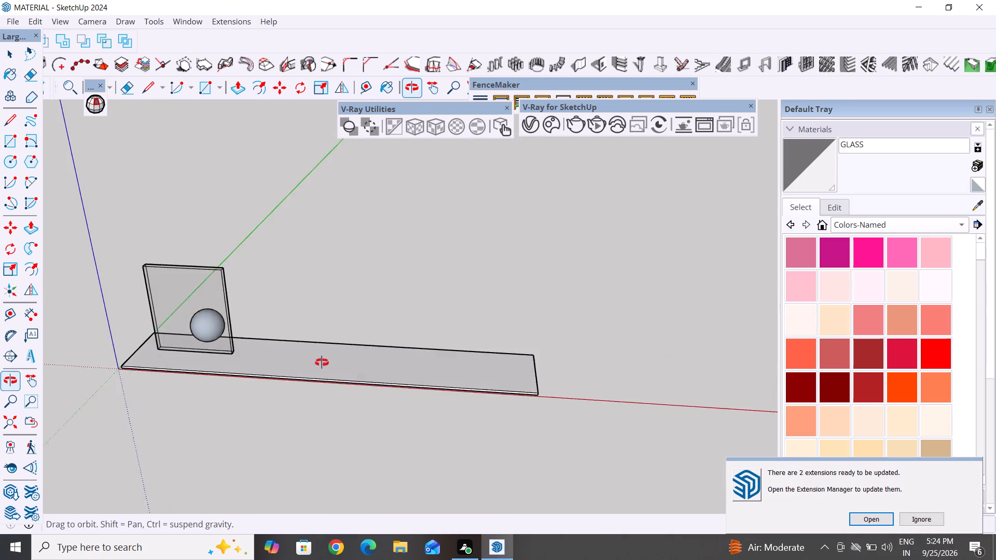
middle_drag(322, 362, 349, 357)
scroll(284, 349, up, 6)
middle_drag(340, 307, 377, 281)
scroll(320, 365, down, 6)
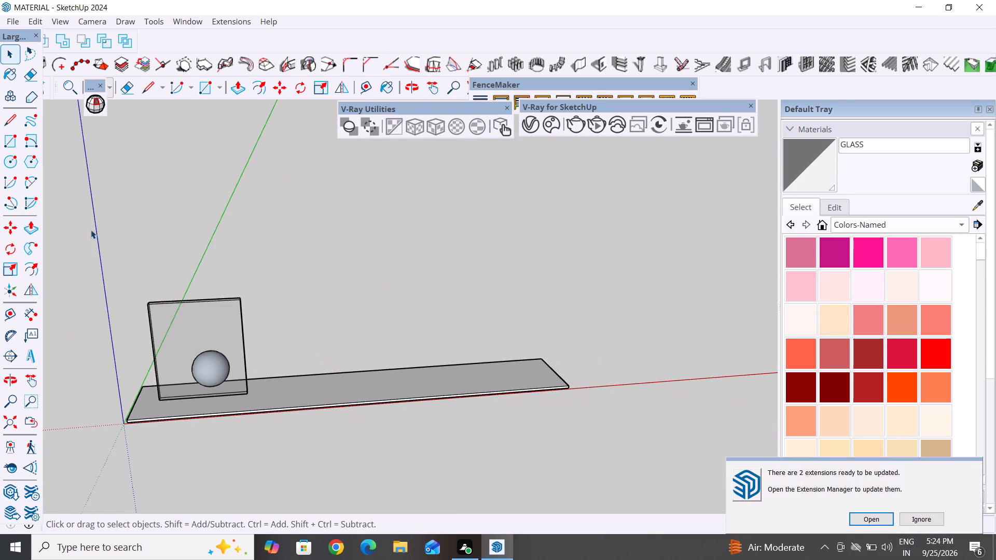
Draw a thin rectangle about 1089' 8" by 53' 8" on the base beside the glass panel.
click(11, 143)
middle_drag(372, 340, 367, 391)
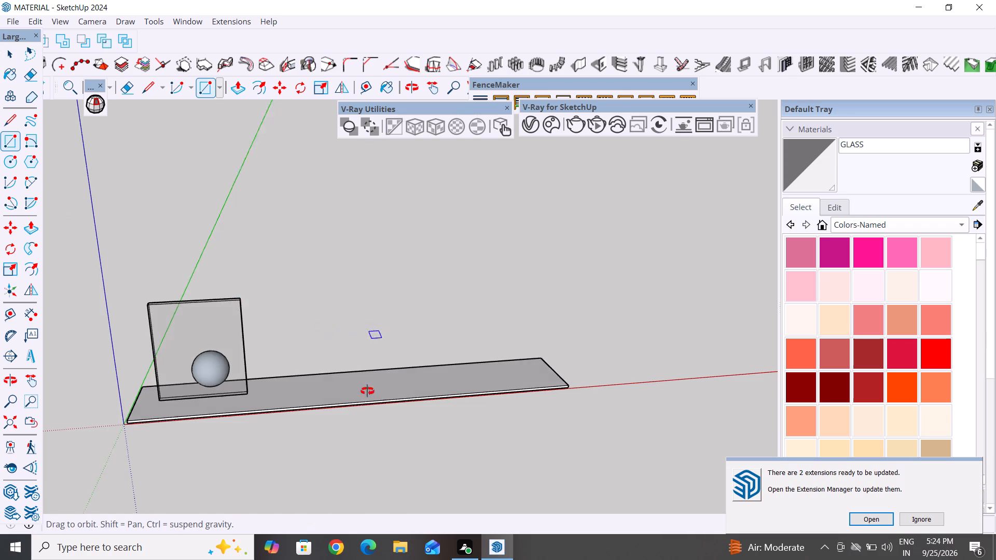
middle_drag(367, 391, 337, 461)
scroll(358, 340, up, 10)
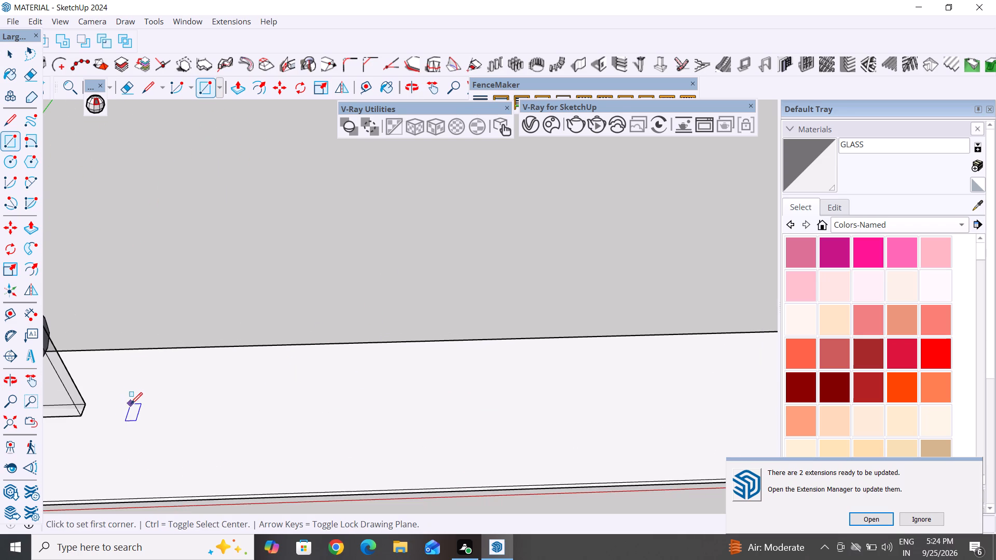
click(160, 399)
click(426, 402)
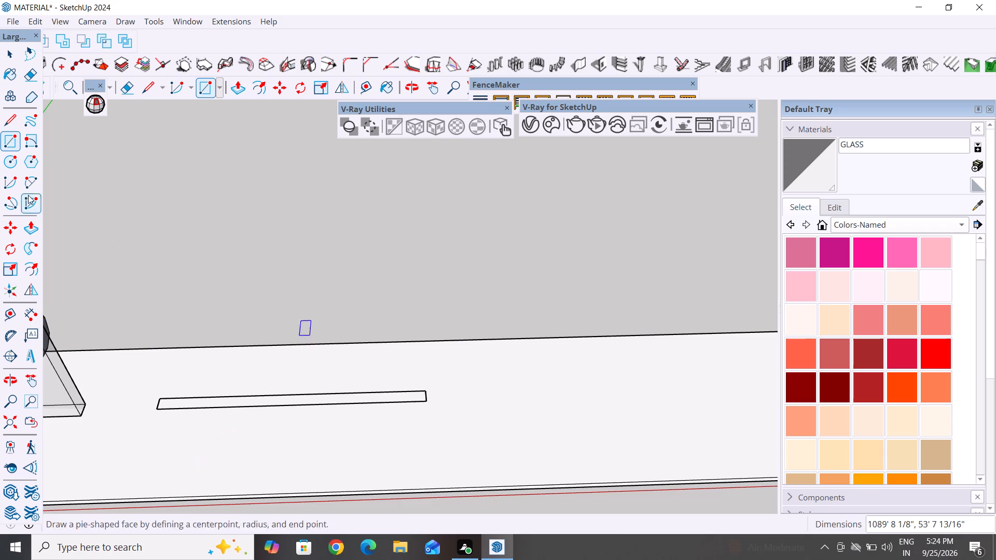
click(10, 50)
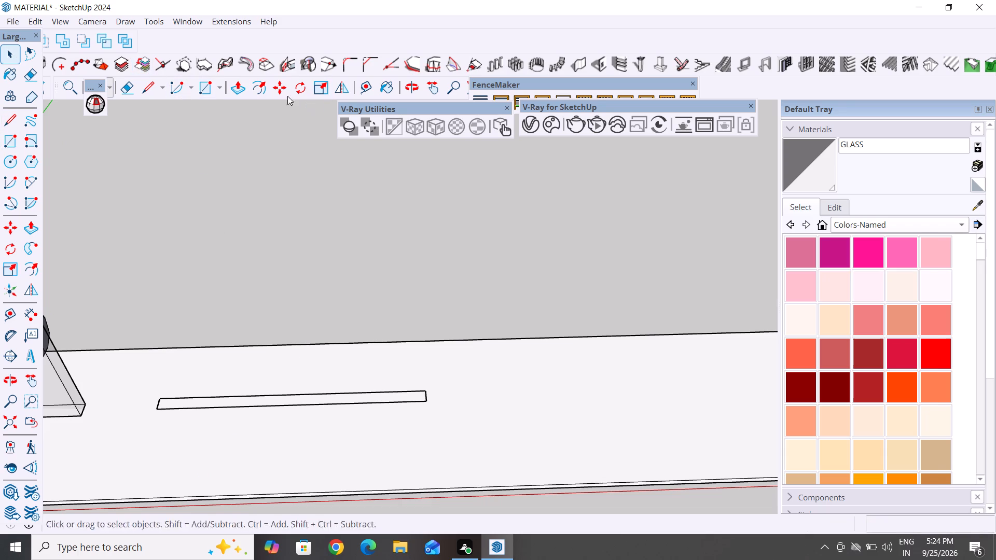
Push/Pull the thin rectangle up about 967' 5" to form an upright panel beside the glass panel.
click(242, 90)
click(187, 400)
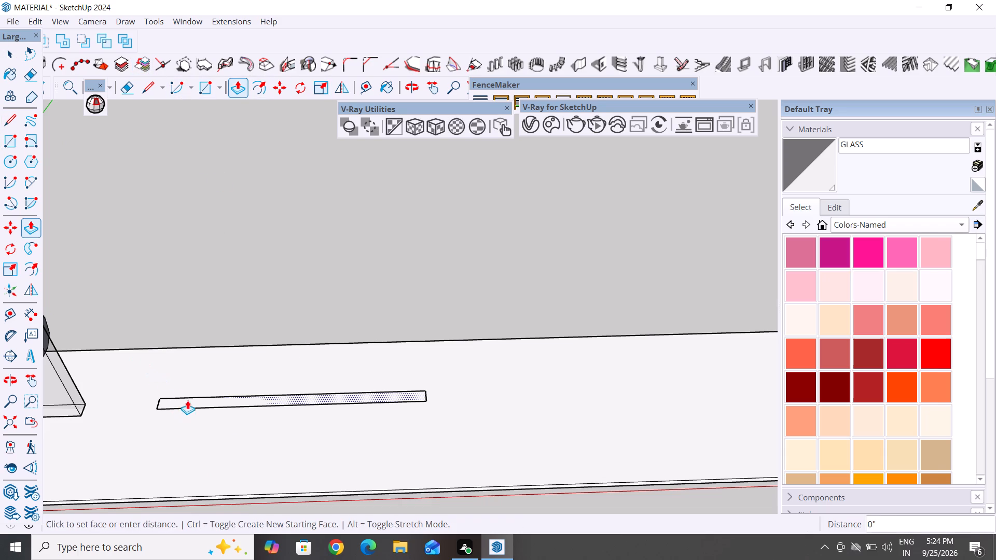
scroll(316, 320, down, 8)
click(154, 271)
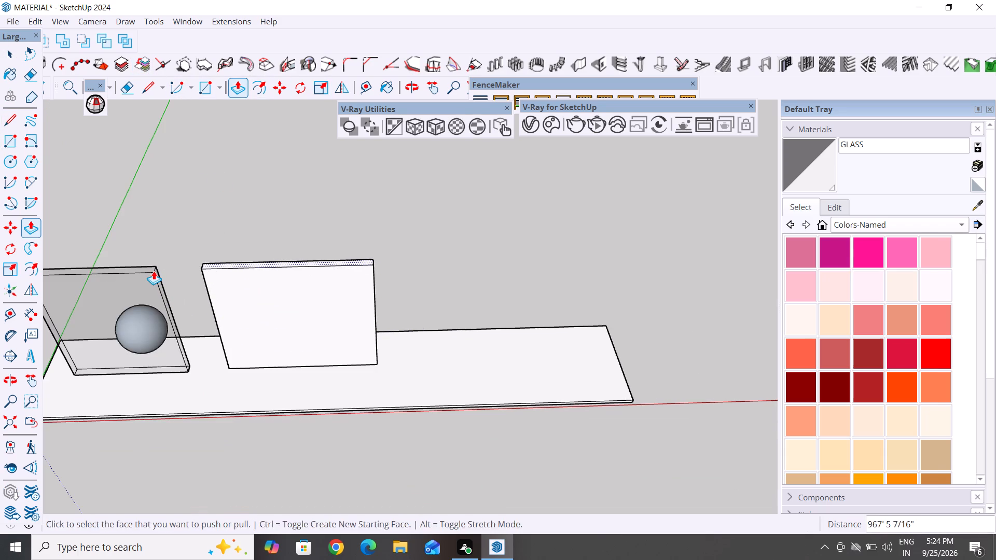
Make a group from the new upright panel with all its connected faces and edges.
click(8, 58)
triple_click(253, 279)
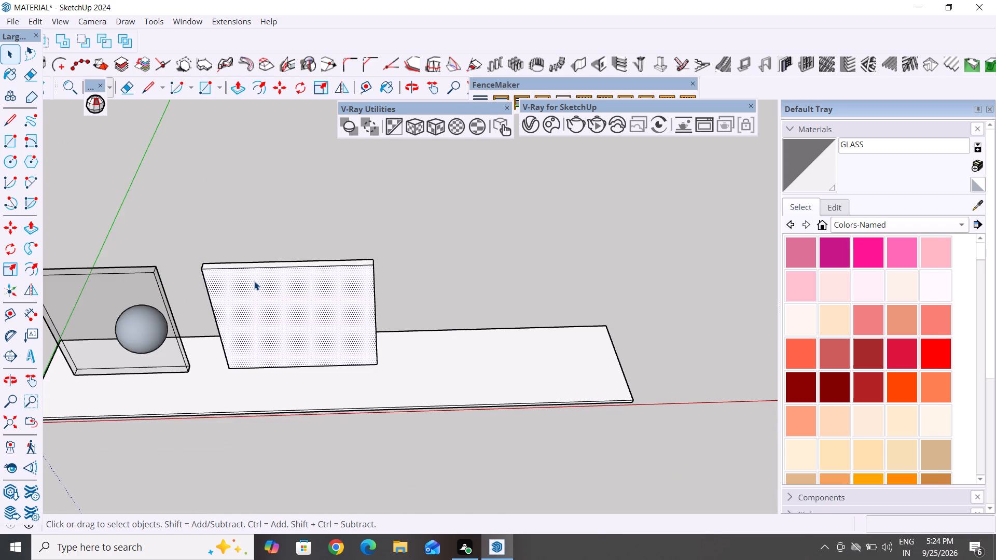
click(254, 281)
right_click(254, 281)
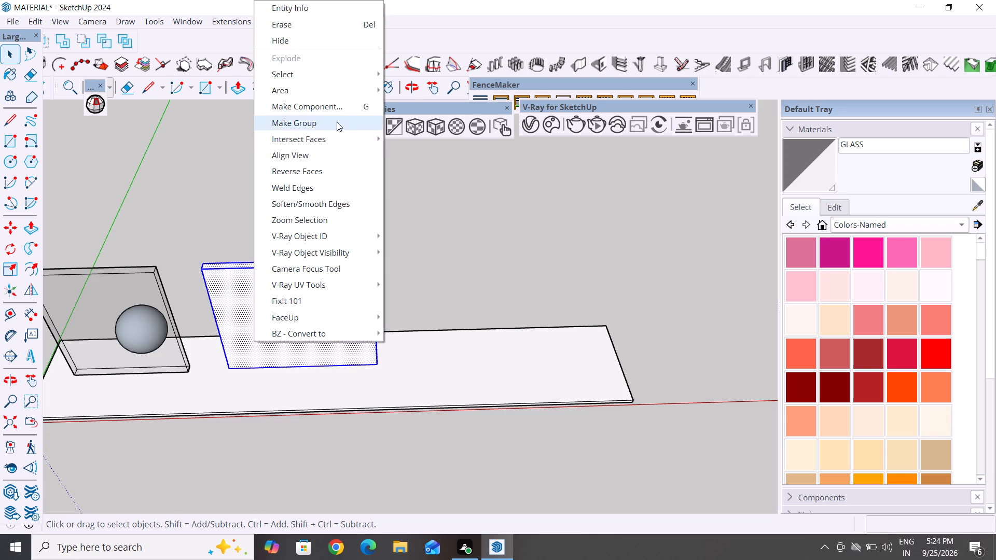
click(337, 122)
Copy the sphere about 1245' along the base so the copy sits beside the new white panel.
middle_drag(411, 408, 303, 258)
scroll(306, 291, down, 7)
middle_drag(283, 384, 379, 393)
scroll(318, 303, up, 5)
middle_drag(412, 321, 13, 344)
middle_drag(451, 324, 276, 296)
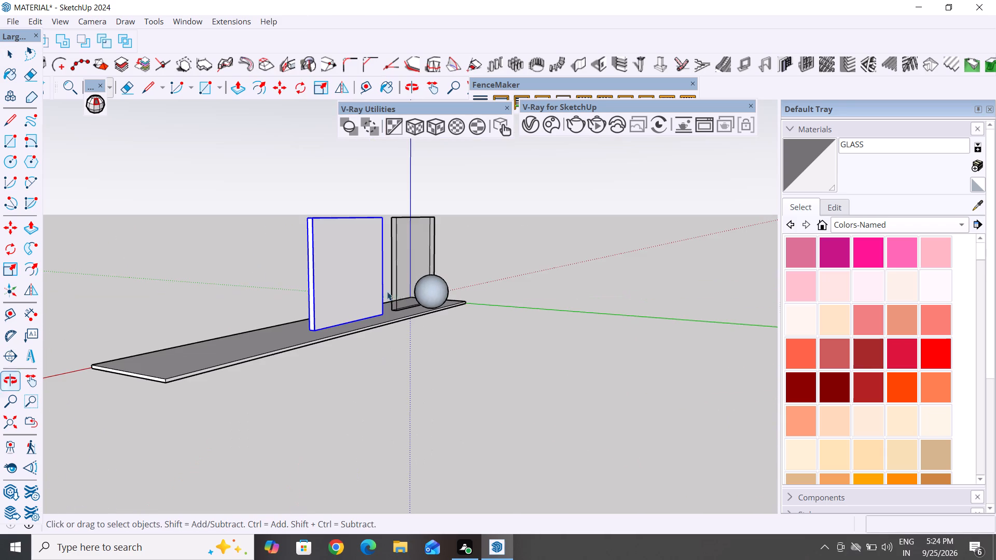
click(437, 293)
text(m)
key(space)
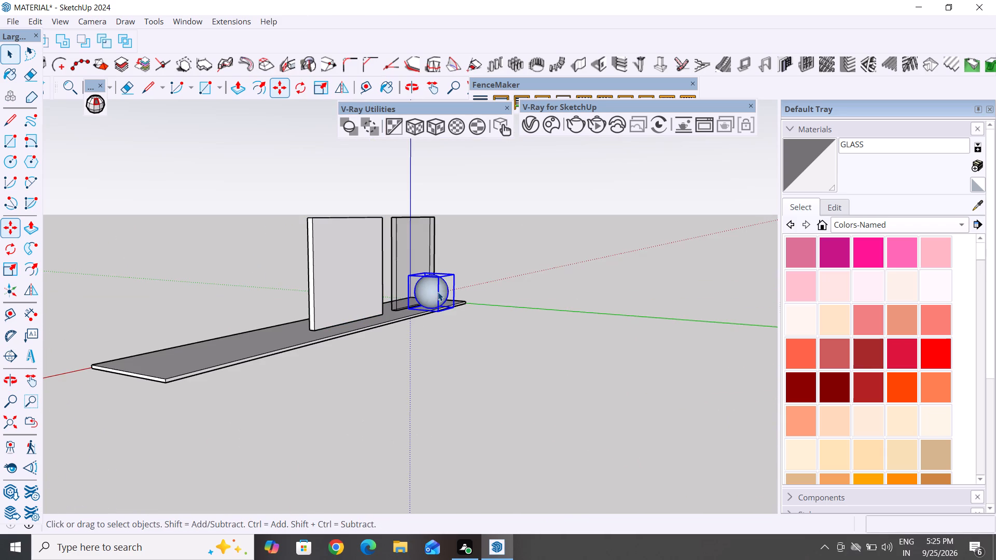
key(m)
click(439, 315)
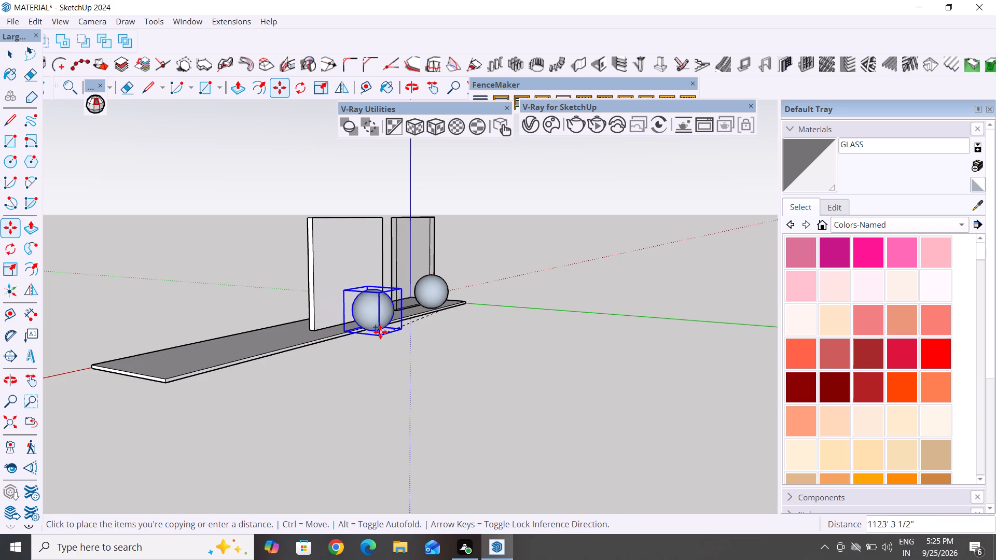
click(374, 335)
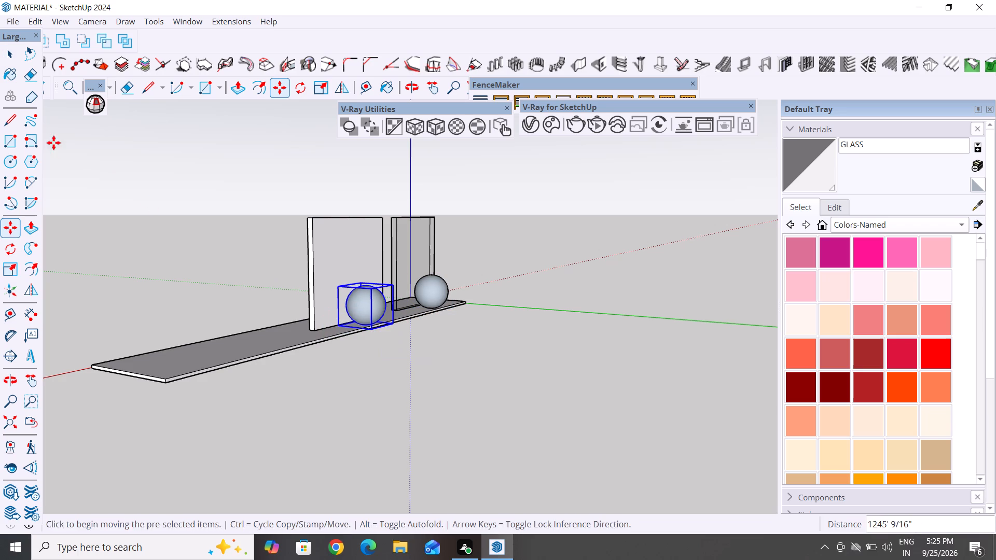
click(13, 58)
Open the white panel group for editing, select all its faces and edges, and bring up the V-Ray Asset Editor beside it.
scroll(409, 369, down, 6)
middle_drag(359, 433, 768, 465)
middle_drag(433, 416, 573, 421)
double_click(454, 300)
click(454, 300)
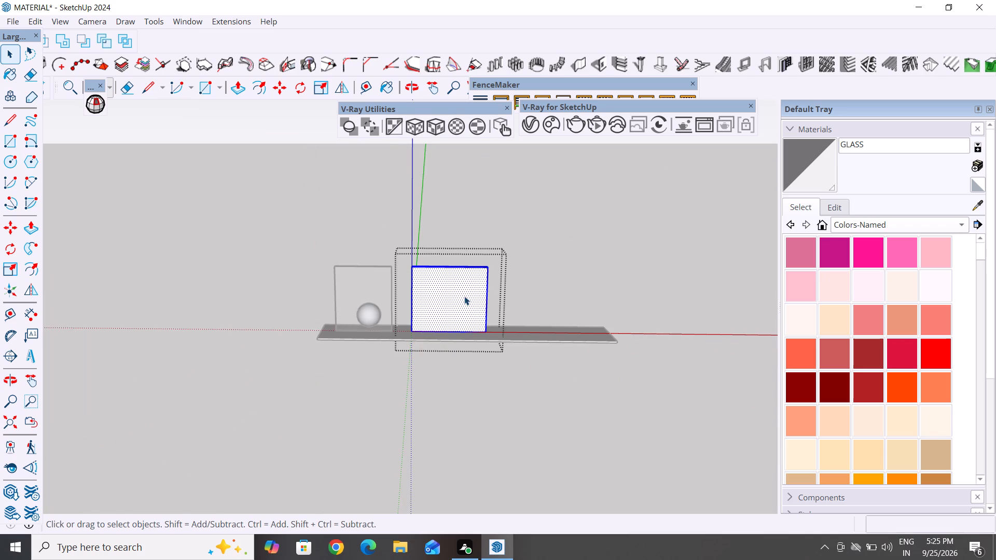
double_click(530, 126)
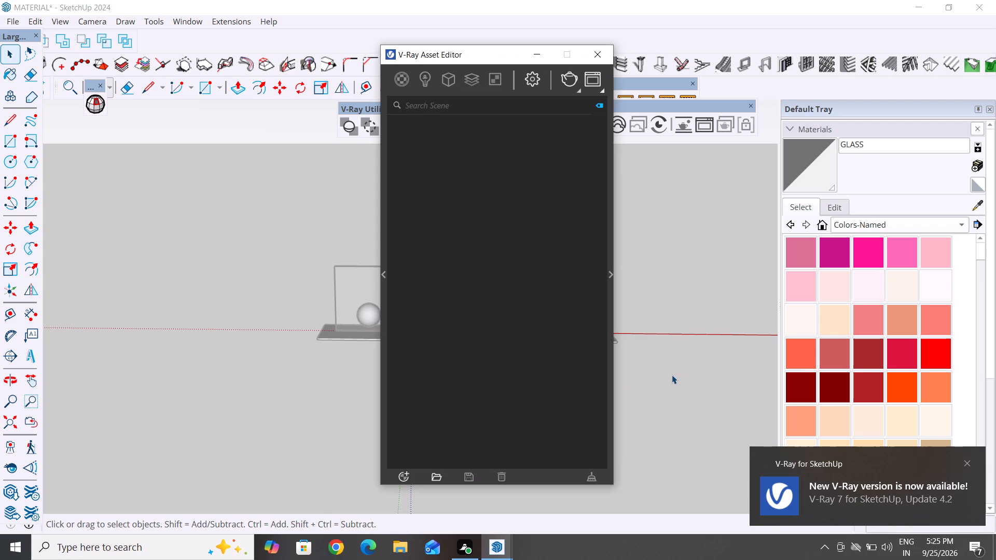
click(968, 464)
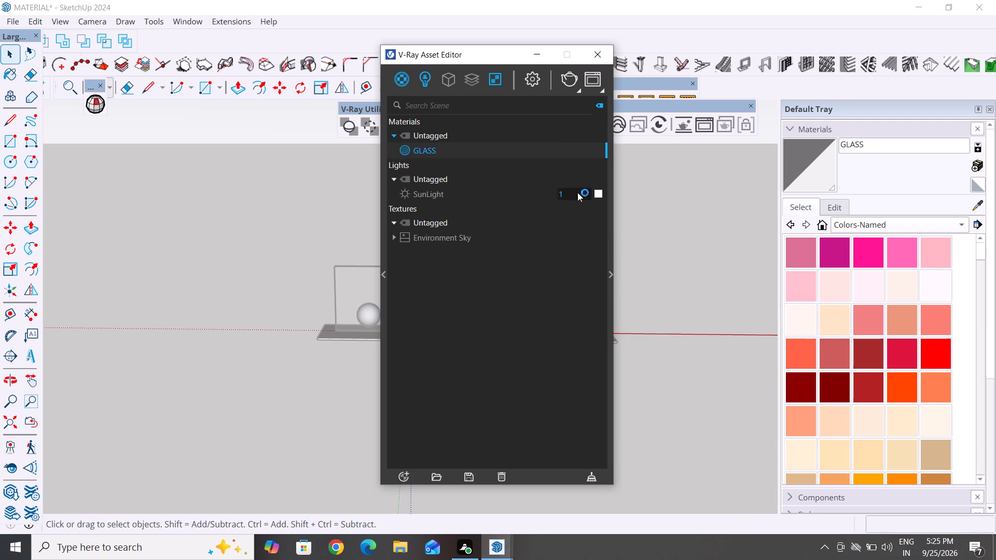
drag(504, 58, 786, 125)
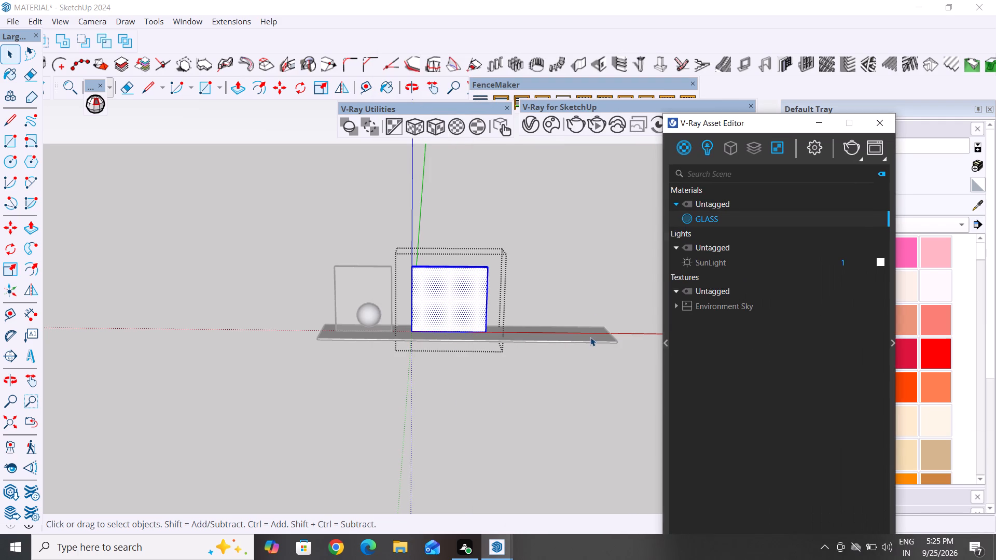
Create a Generic V-Ray material and apply it to the selected panel geometry.
middle_drag(465, 263, 455, 340)
scroll(578, 288, up, 5)
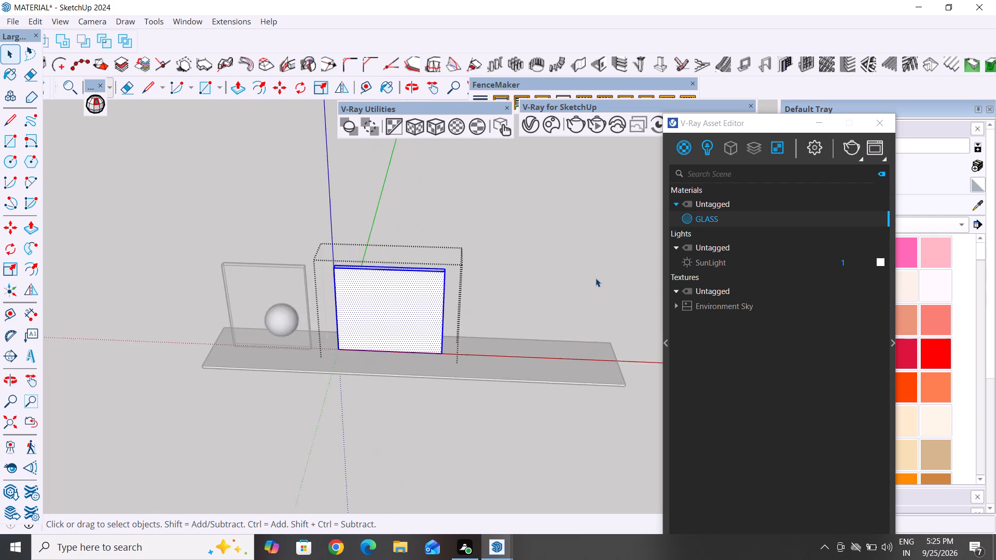
scroll(577, 281, up, 4)
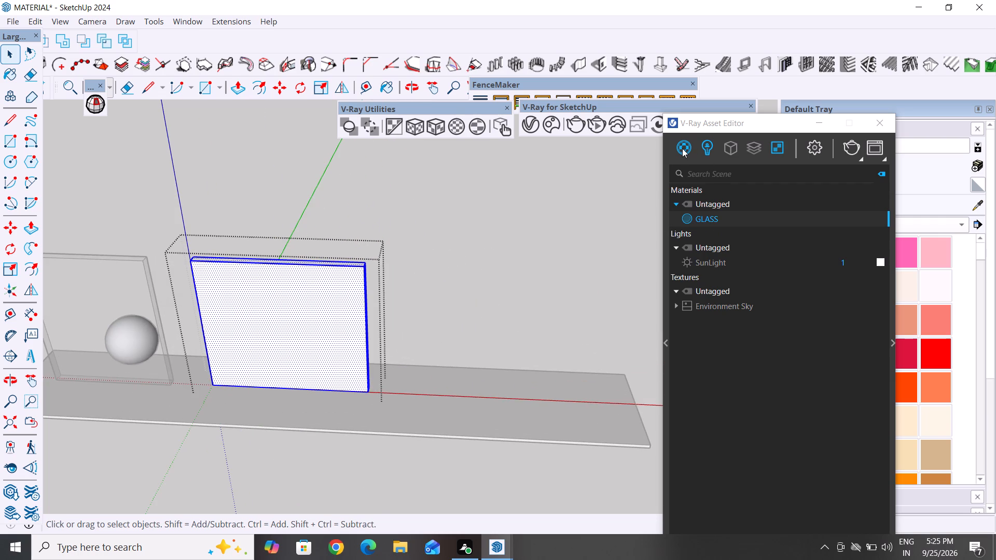
right_click(682, 148)
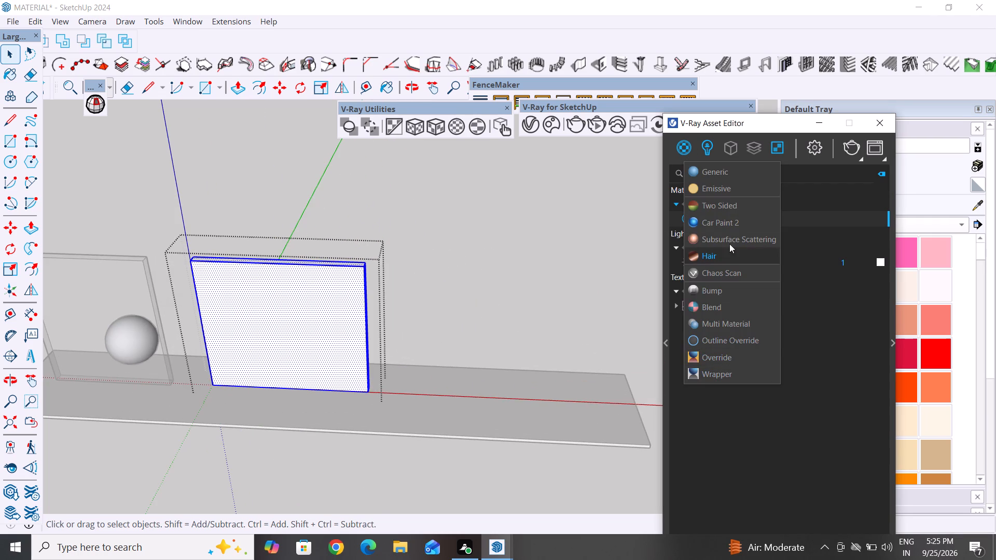
click(724, 170)
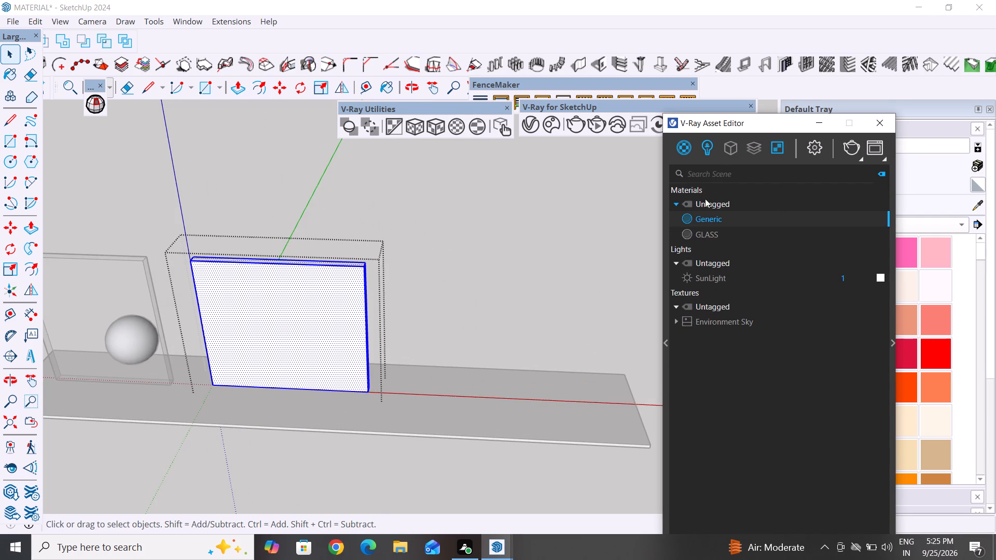
right_click(729, 218)
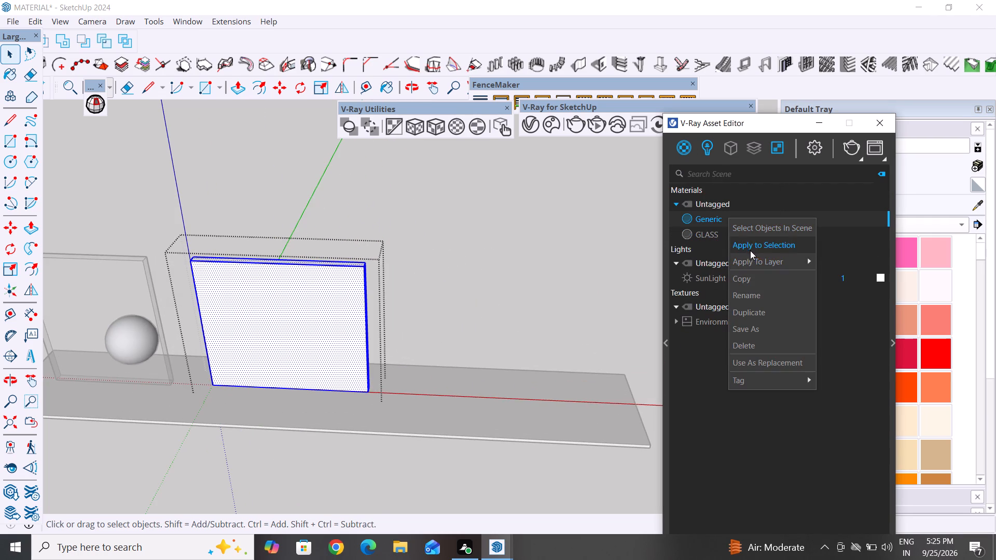
click(752, 248)
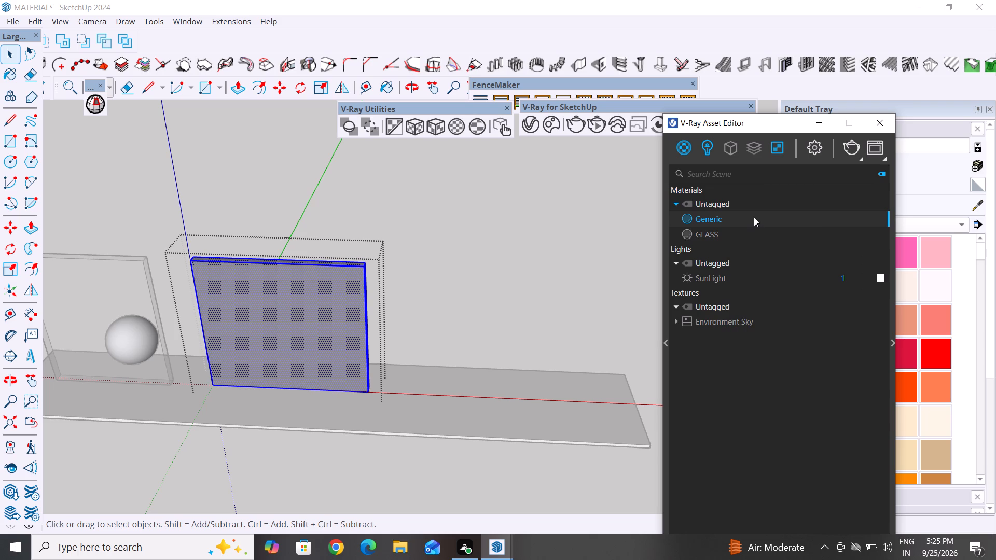
Rename the Generic material as normal glass.
right_click(754, 217)
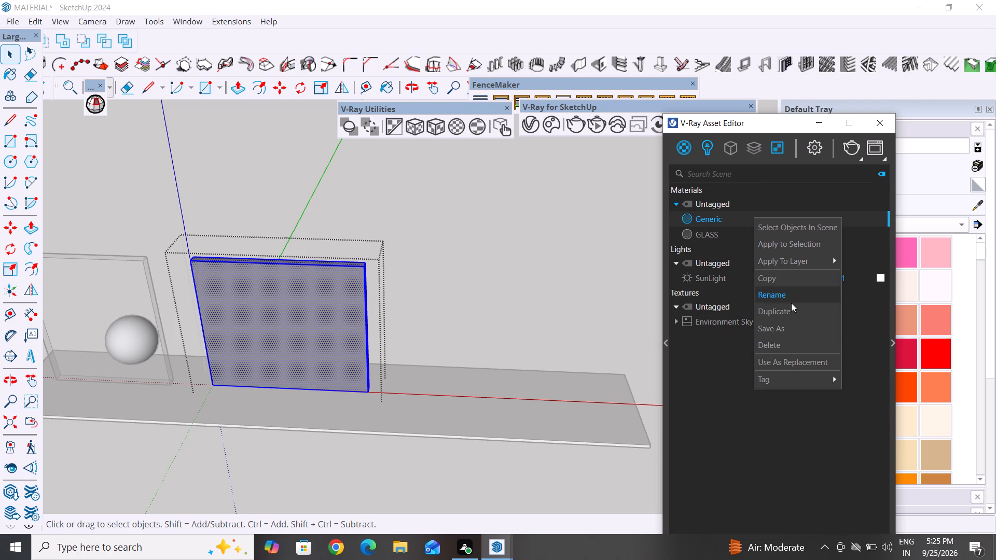
click(791, 292)
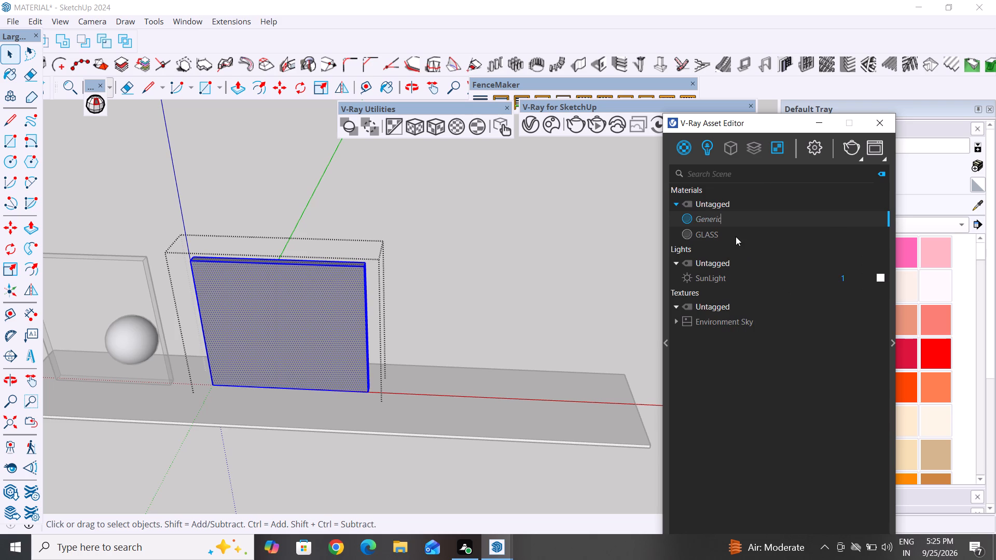
key(BackSpace)
key(BackSpace)
key(BackSpace)
key(BackSpace)
key(BackSpace)
key(BackSpace)
key(BackSpace)
key(BackSpace)
key(BackSpace)
key(BackSpace)
key(BackSpace)
key(BackSpace)
key(BackSpace)
key(BackSpace)
key(BackSpace)
key(BackSpace)
key(BackSpace)
key(BackSpace)
key(BackSpace)
key(BackSpace)
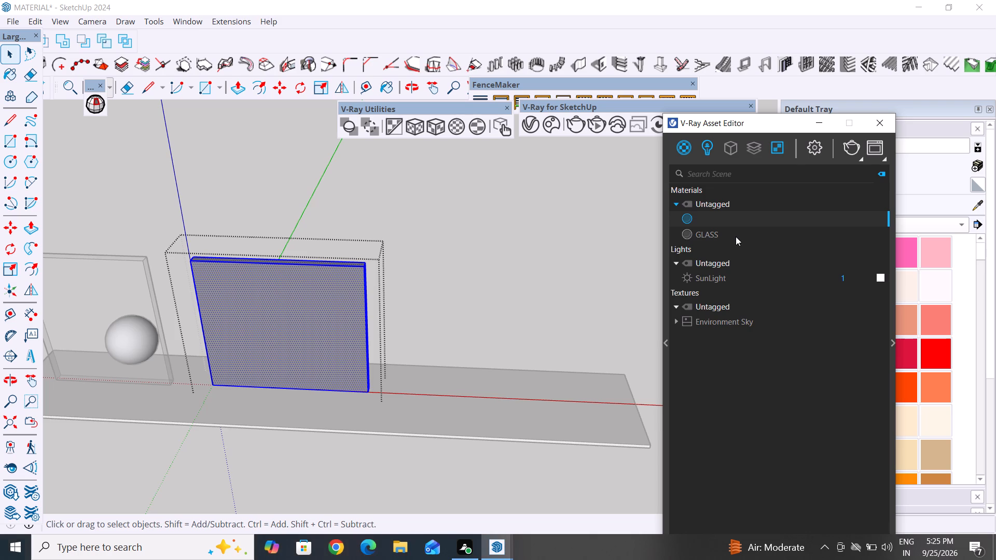
text(normal f)
key(BackSpace)
text(gla)
text(ss)
click(807, 409)
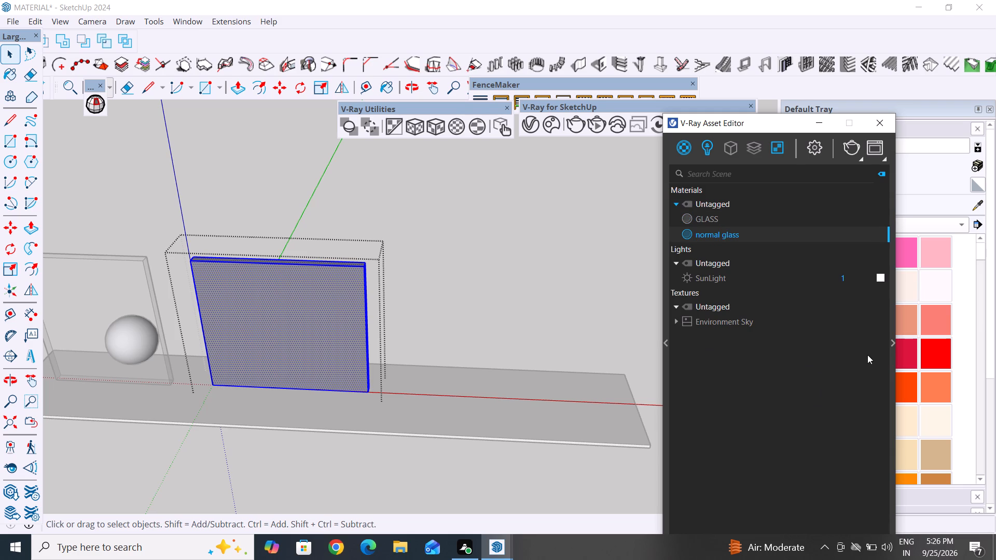
Set the normal glass material's refraction and reflection colours to white and its diffuse colour to black.
click(897, 334)
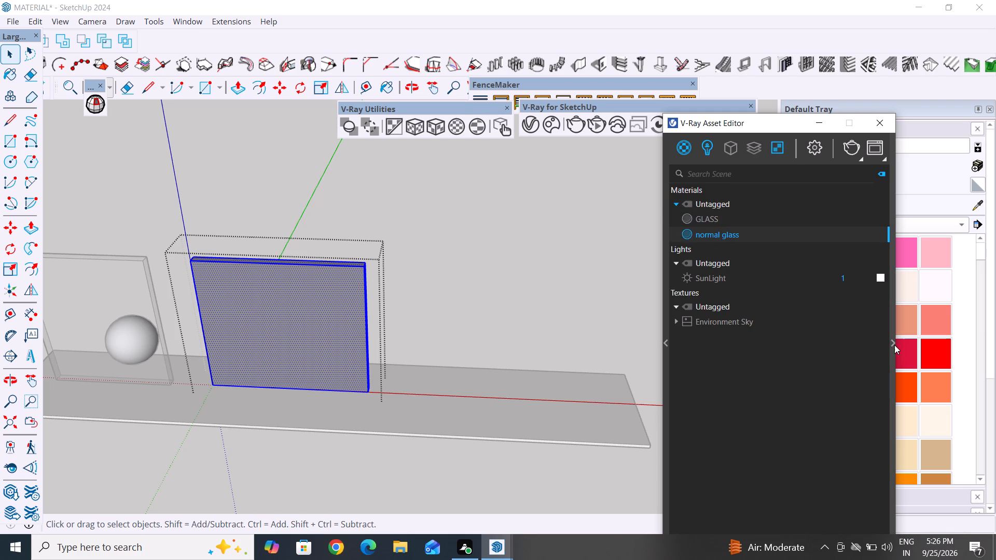
click(894, 345)
drag(958, 120, 363, 0)
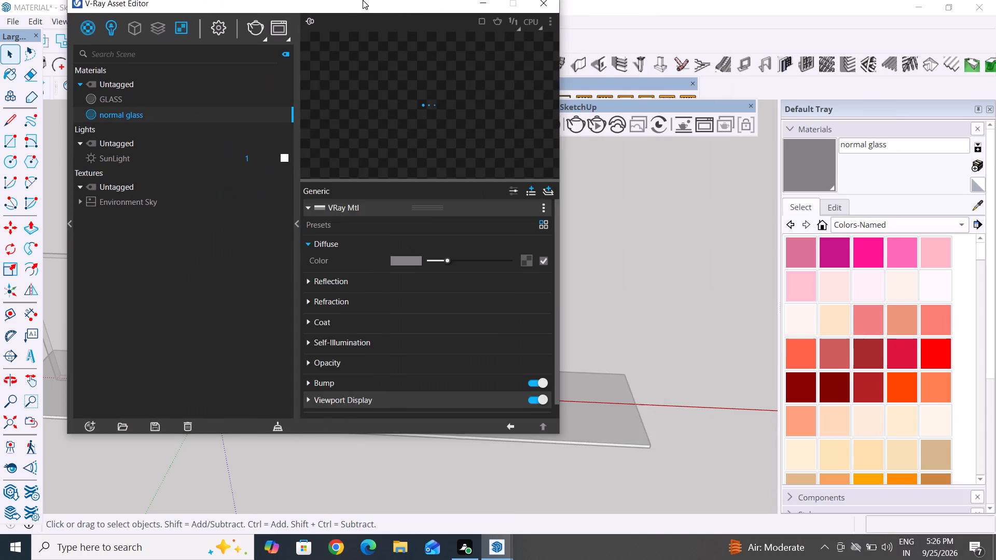
drag(363, 0, 457, 51)
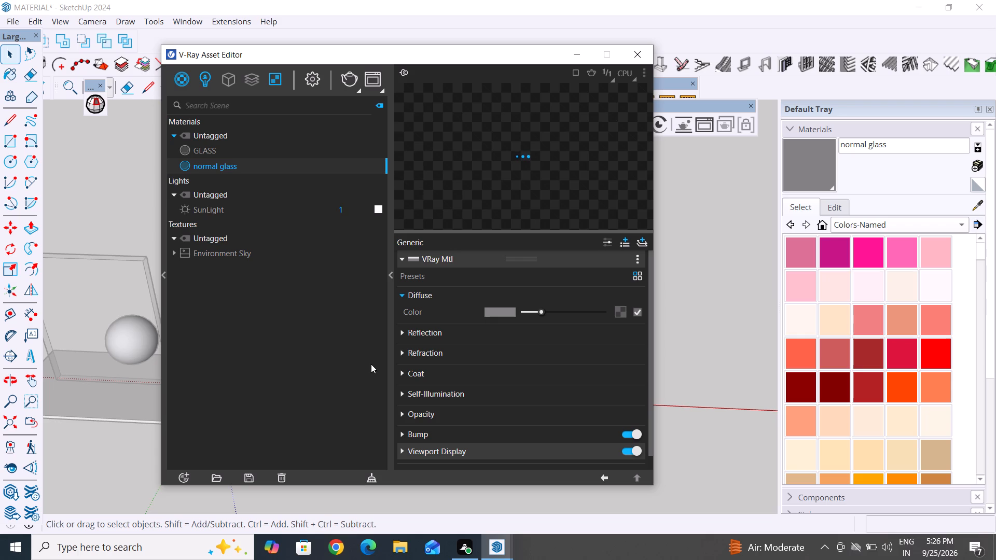
scroll(416, 360, down, 1)
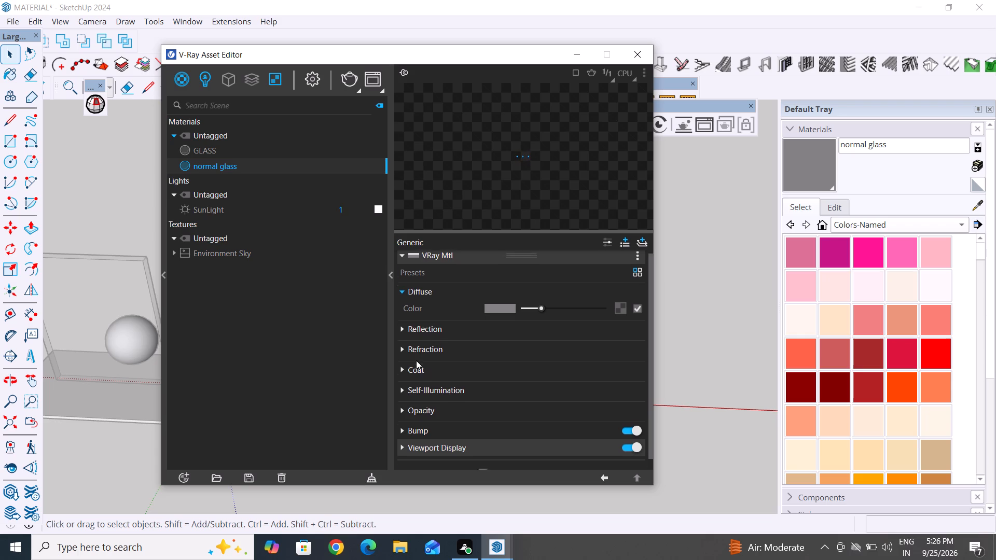
click(405, 339)
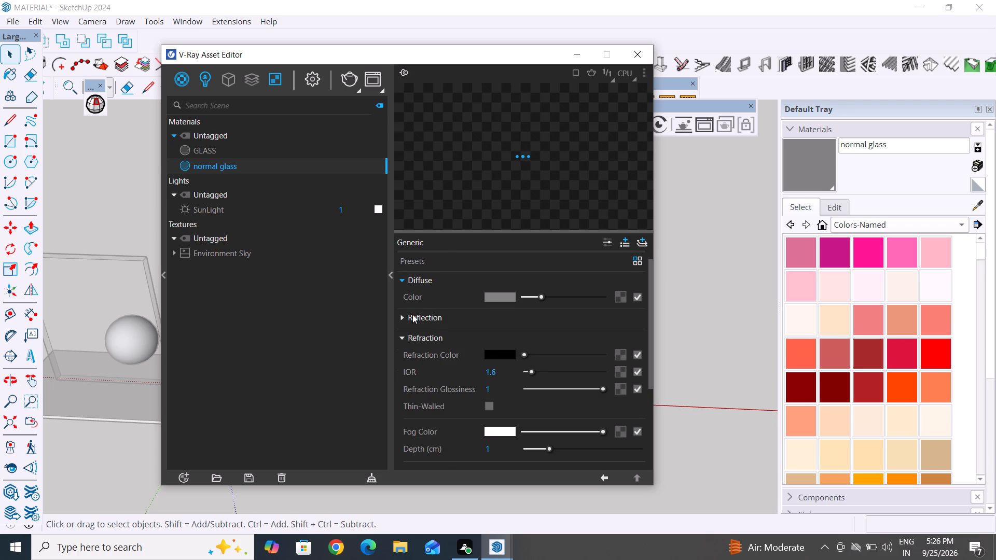
drag(525, 357, 640, 370)
click(404, 312)
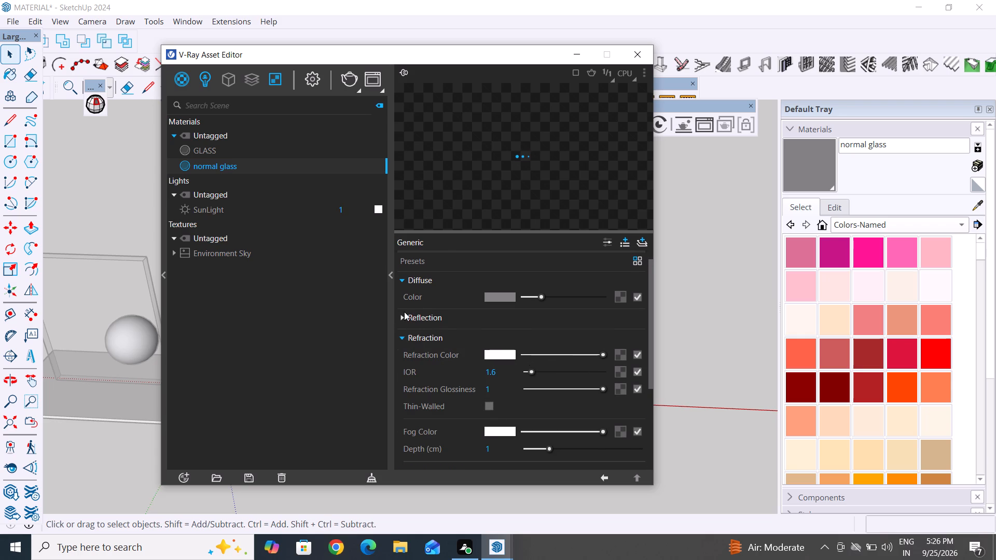
drag(524, 333, 525, 333)
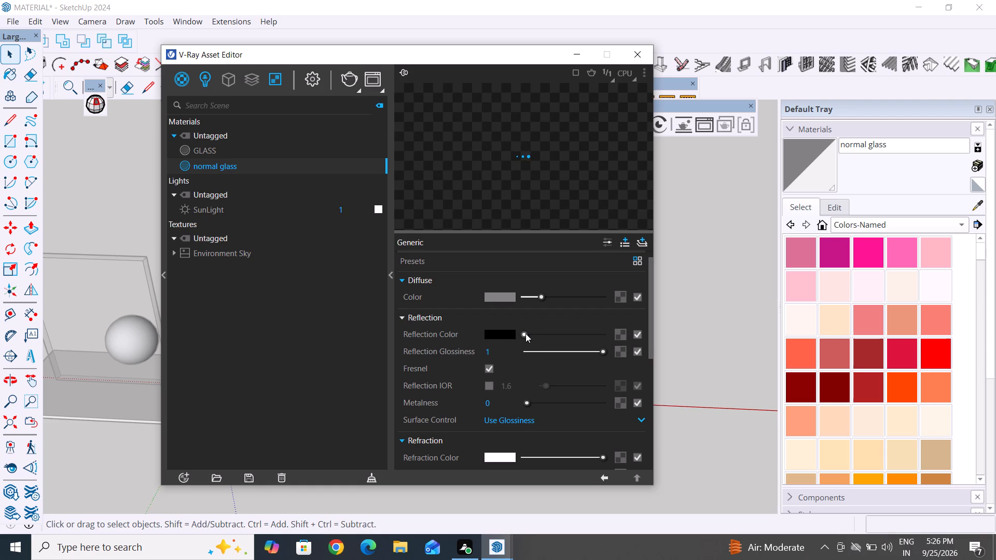
drag(525, 333, 685, 345)
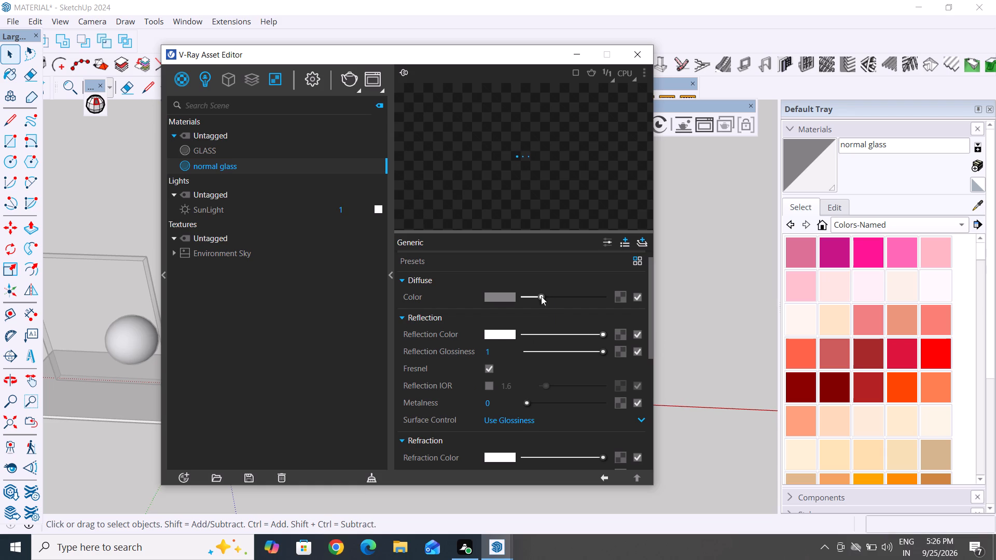
drag(544, 298, 508, 291)
scroll(501, 375, down, 2)
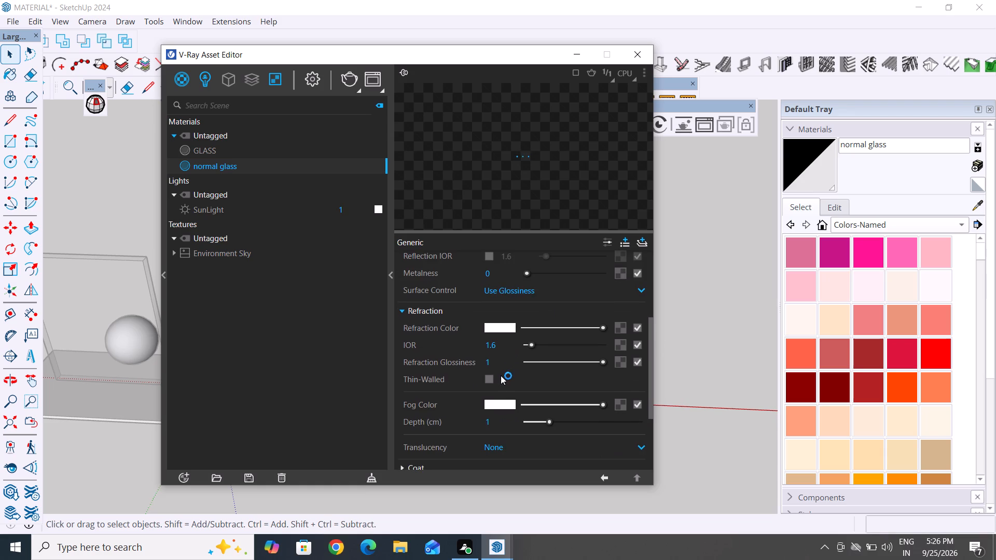
scroll(501, 375, up, 5)
Apply the normal glass material to the selected panel geometry and move the Asset Editor clear of the panel.
right_click(254, 166)
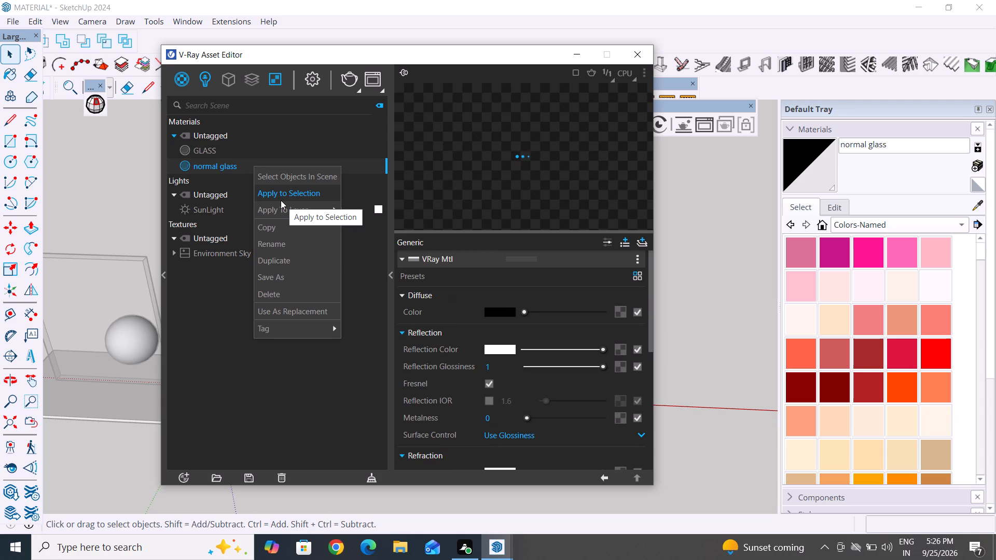
click(282, 196)
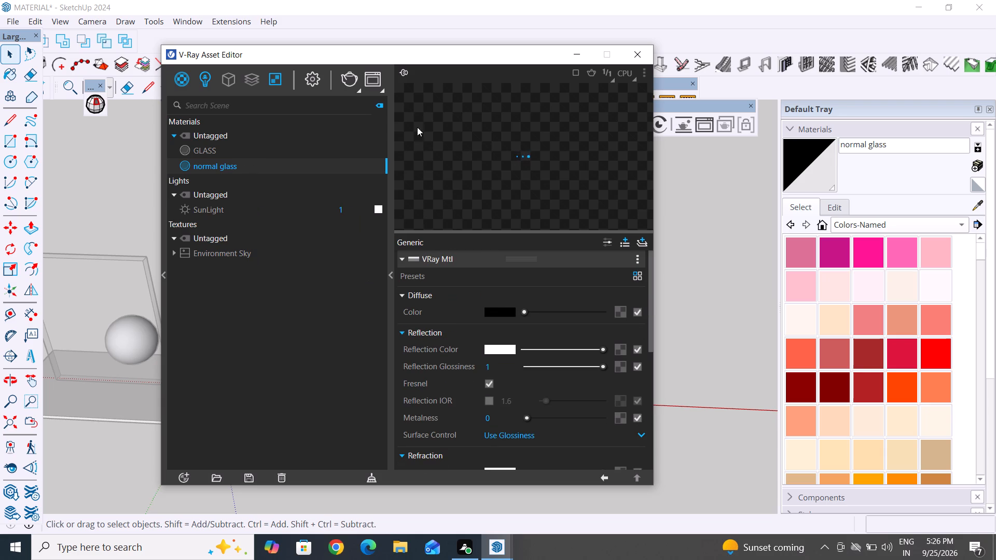
drag(383, 57, 710, 62)
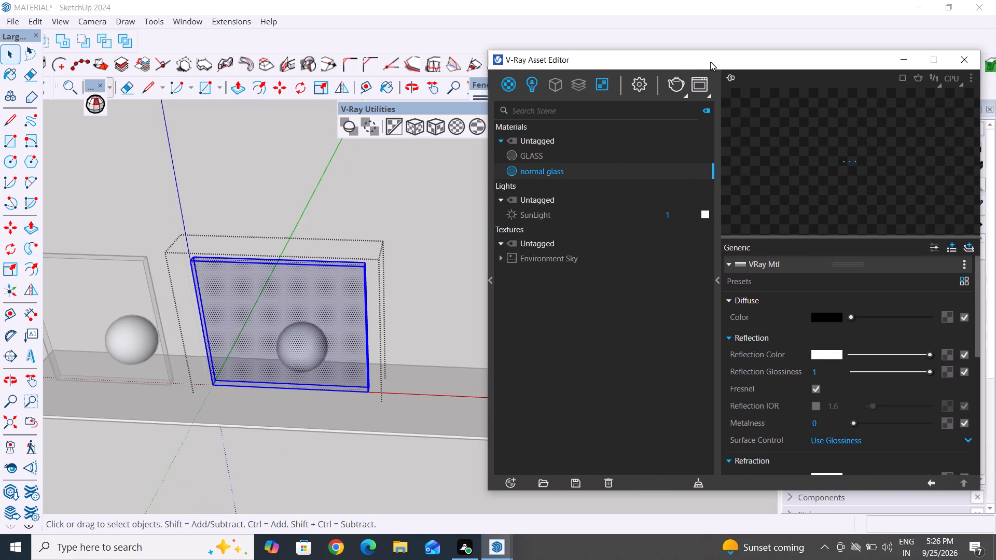
drag(710, 62, 611, 60)
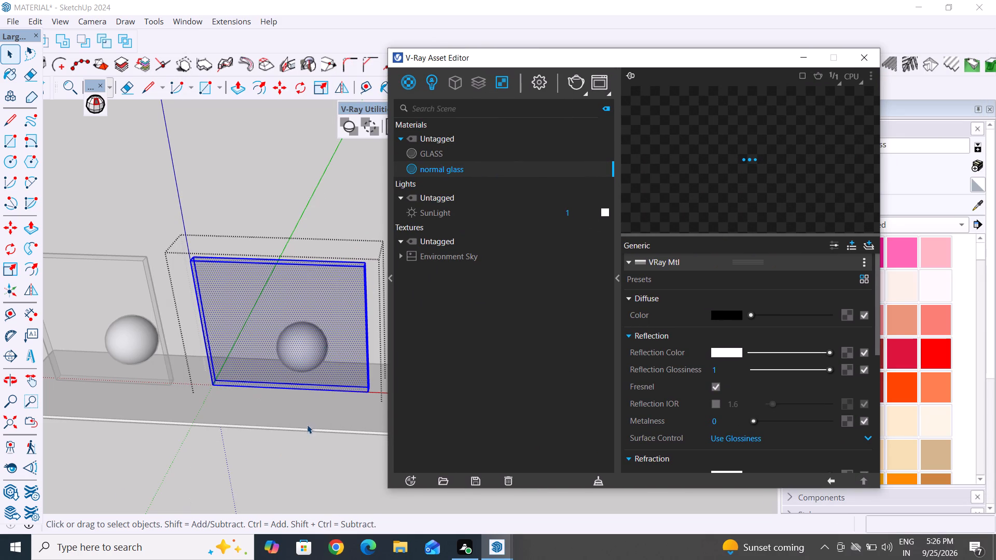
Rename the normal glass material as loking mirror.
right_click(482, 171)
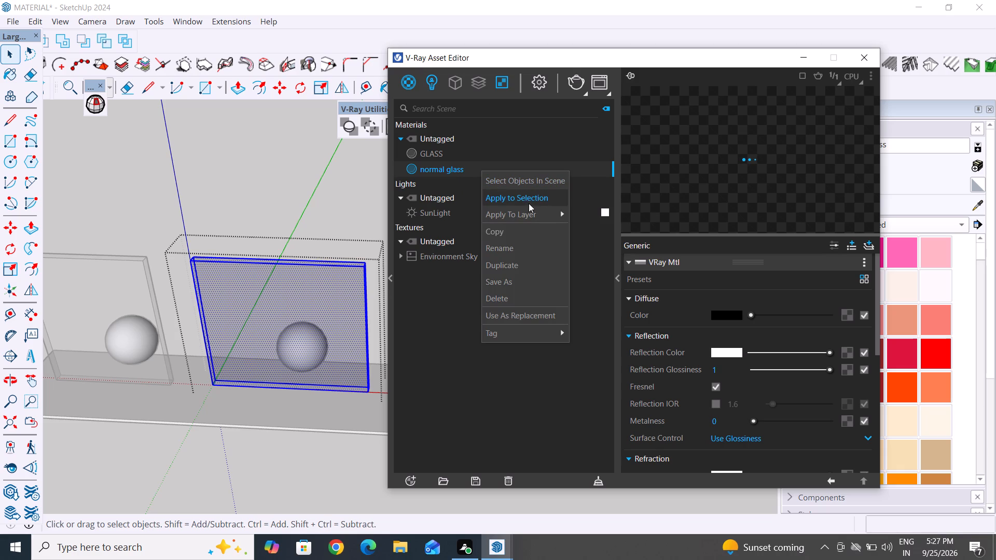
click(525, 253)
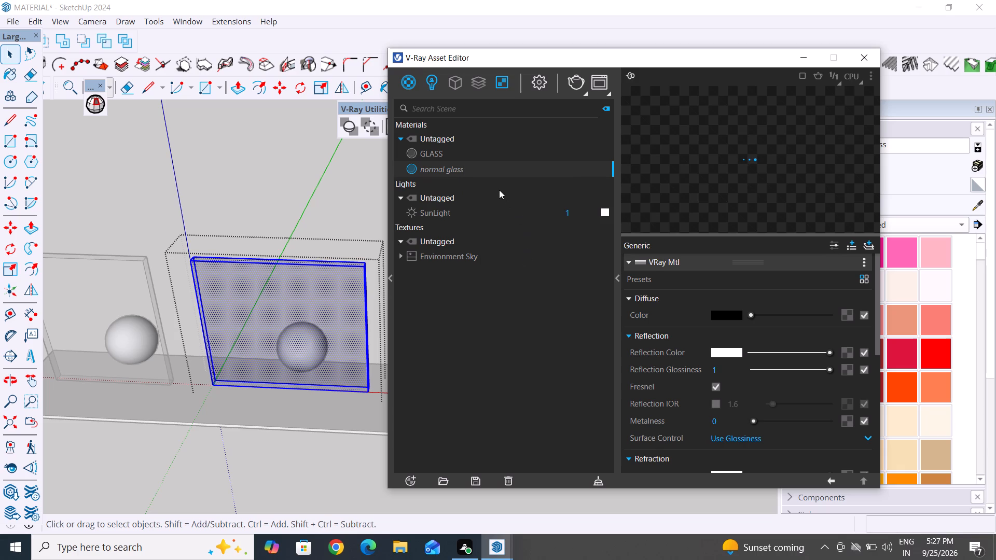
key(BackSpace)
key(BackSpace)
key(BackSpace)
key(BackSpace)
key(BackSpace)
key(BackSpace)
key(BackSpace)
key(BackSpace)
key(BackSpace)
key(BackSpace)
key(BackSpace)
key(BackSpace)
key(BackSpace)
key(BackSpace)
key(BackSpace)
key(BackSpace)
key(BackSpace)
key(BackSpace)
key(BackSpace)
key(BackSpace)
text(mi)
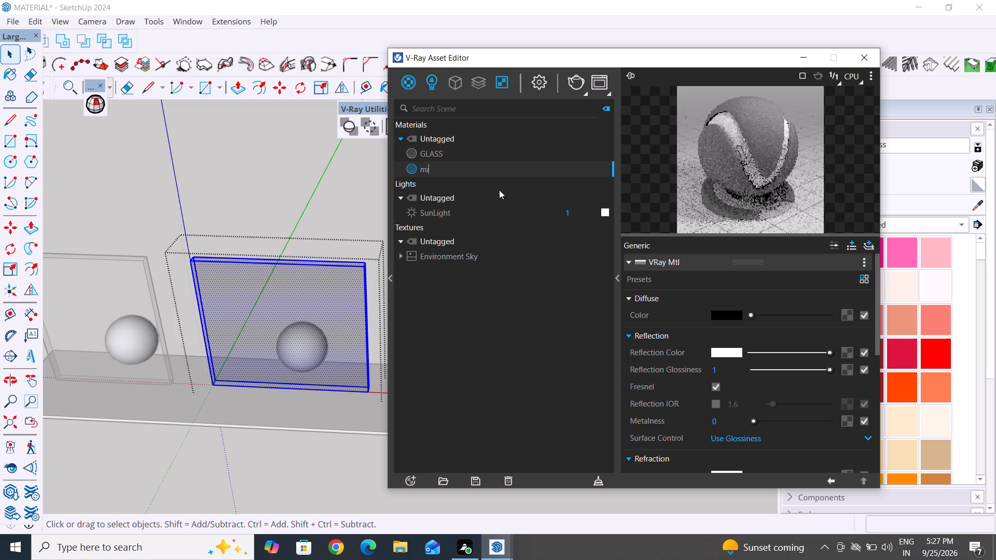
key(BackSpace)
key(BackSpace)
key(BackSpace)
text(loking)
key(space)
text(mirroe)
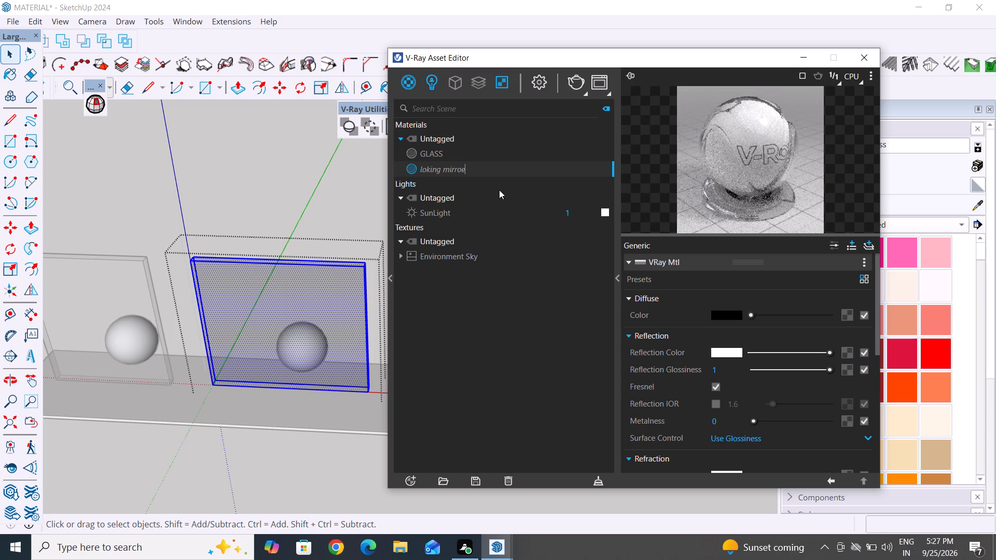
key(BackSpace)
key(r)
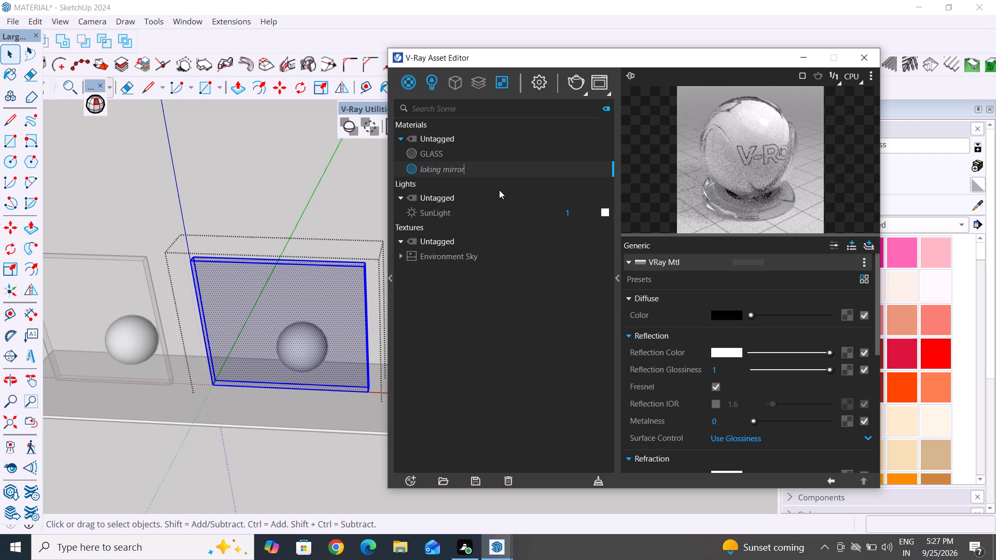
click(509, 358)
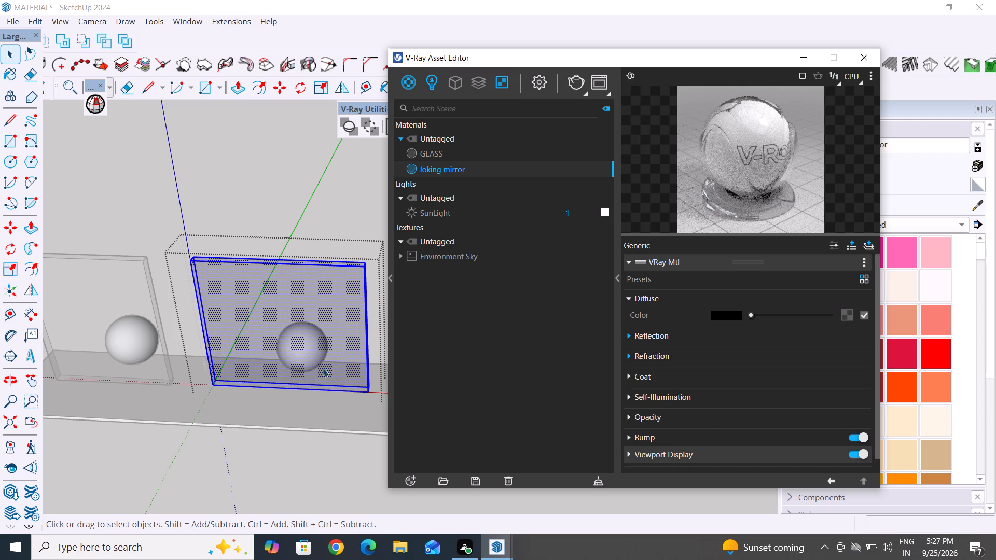
Exit the panel group's editing and clear the selection.
click(282, 466)
Examine the two panels with their spheres on the base from several angles.
middle_drag(294, 313, 327, 256)
scroll(292, 298, down, 6)
middle_drag(247, 342, 357, 293)
middle_drag(171, 357, 316, 403)
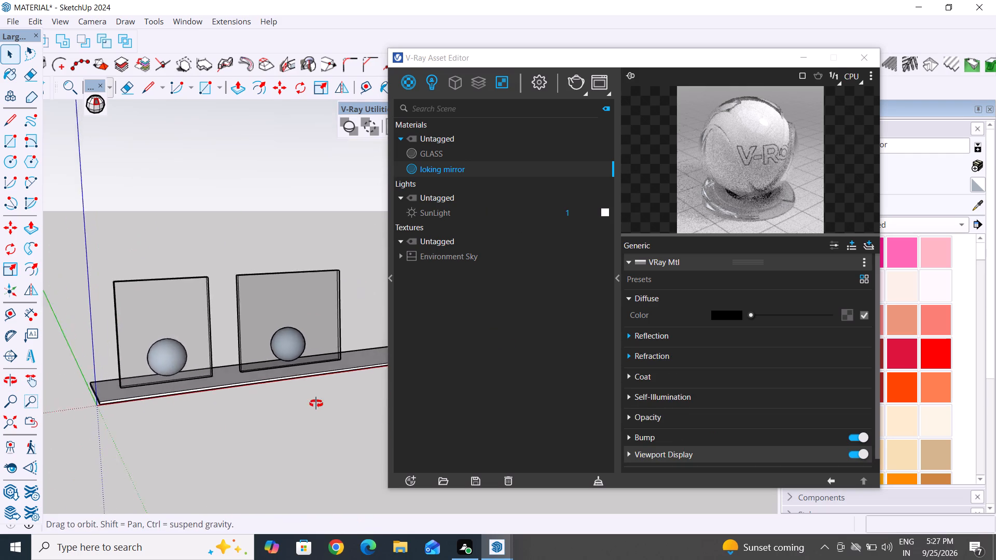
middle_drag(316, 403, 123, 400)
scroll(156, 383, down, 11)
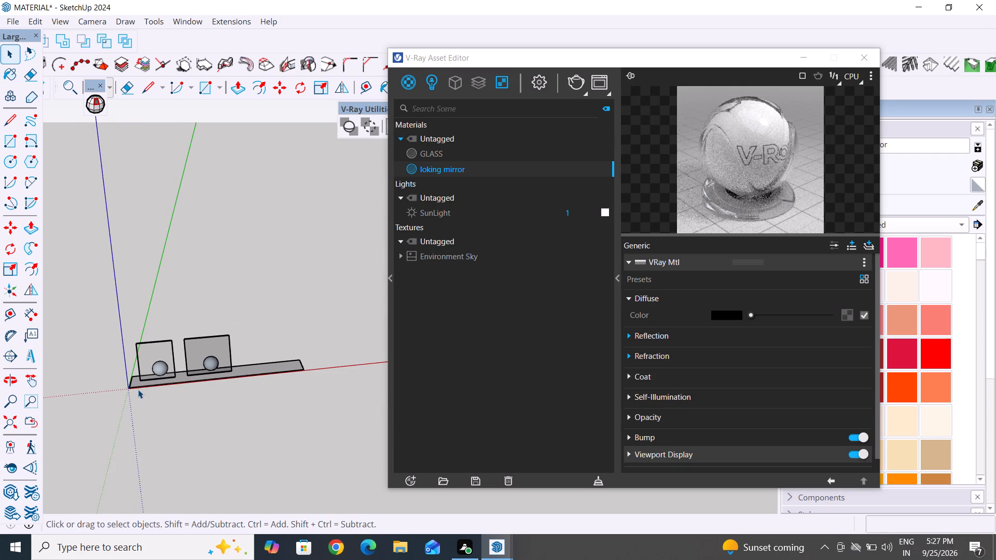
scroll(225, 363, up, 5)
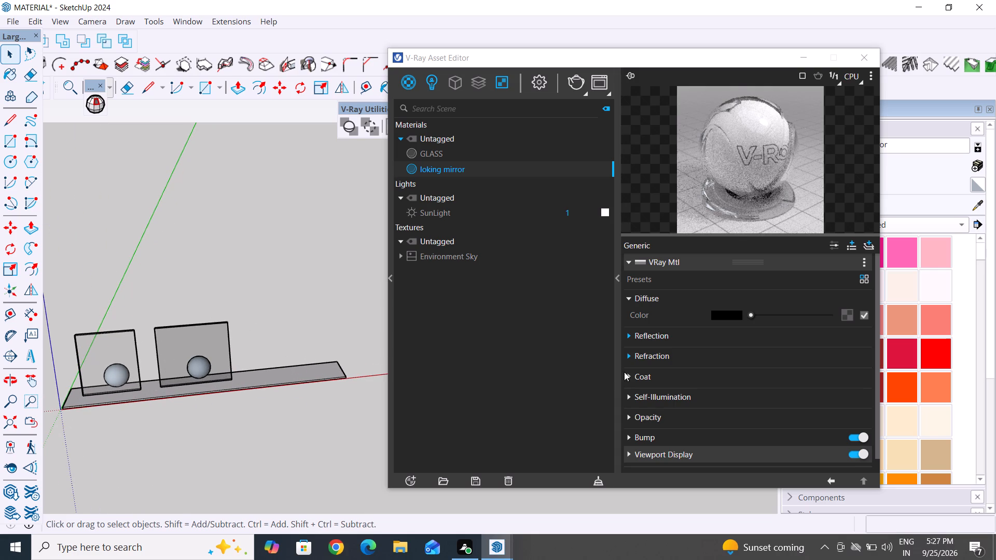
scroll(192, 348, up, 2)
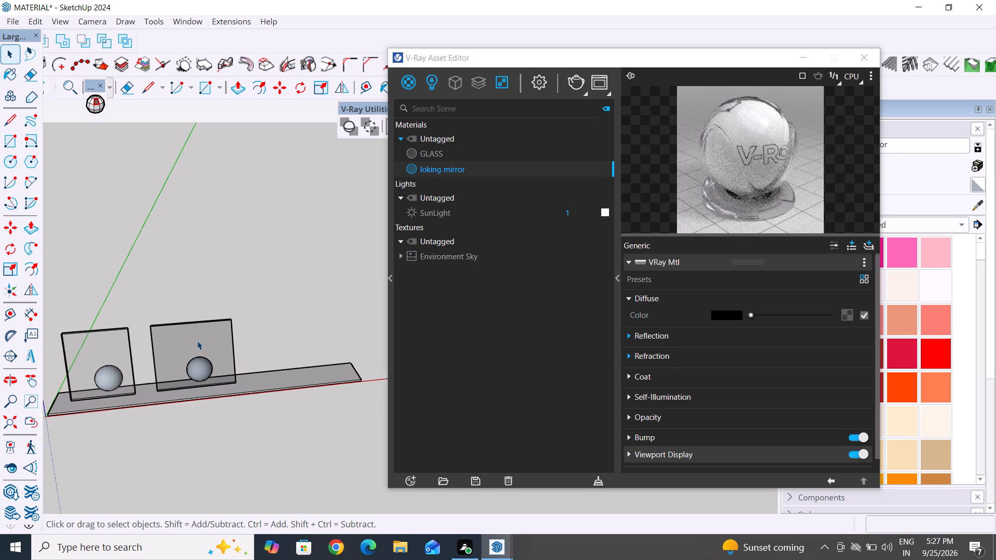
scroll(197, 341, up, 2)
scroll(195, 337, down, 5)
middle_drag(246, 429, 153, 418)
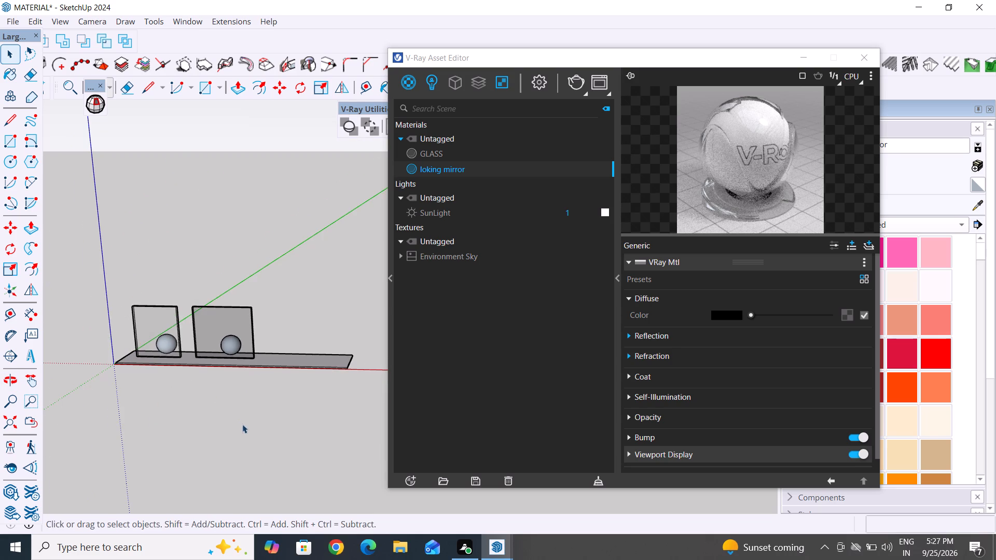
middle_drag(295, 435, 362, 450)
scroll(245, 440, down, 3)
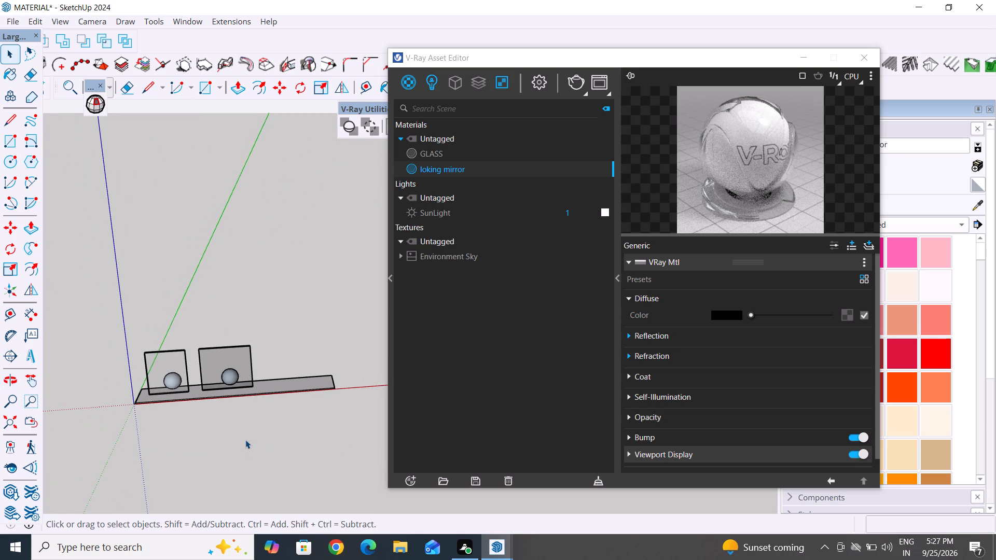
scroll(764, 317, up, 1)
Review the loking mirror material's diffuse and reflection settings.
scroll(683, 354, down, 2)
click(631, 315)
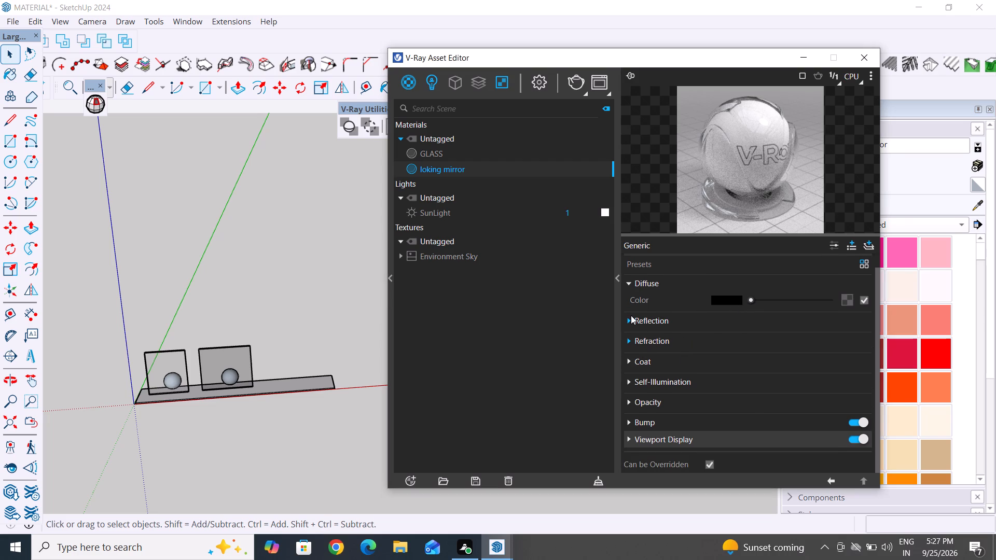
click(633, 325)
click(633, 325)
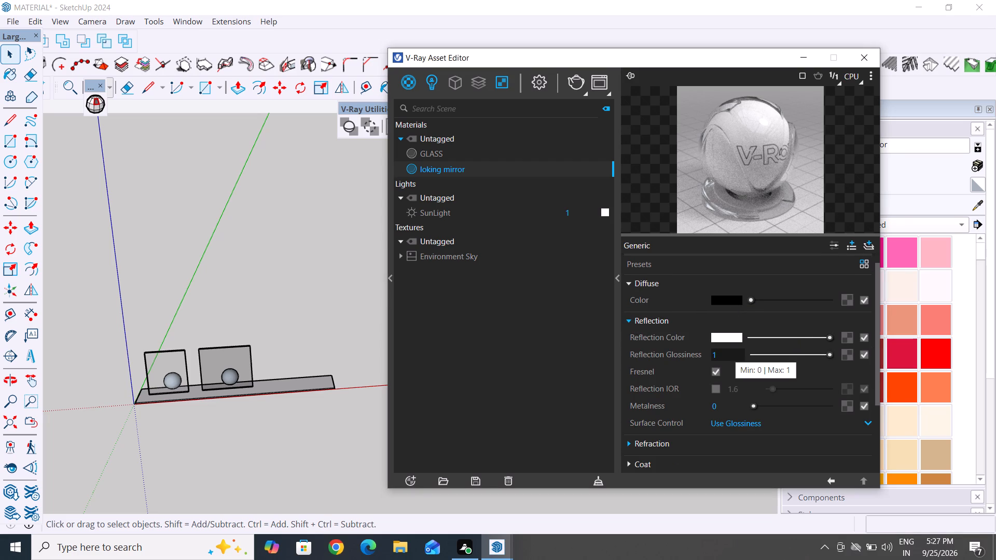
scroll(632, 344, down, 4)
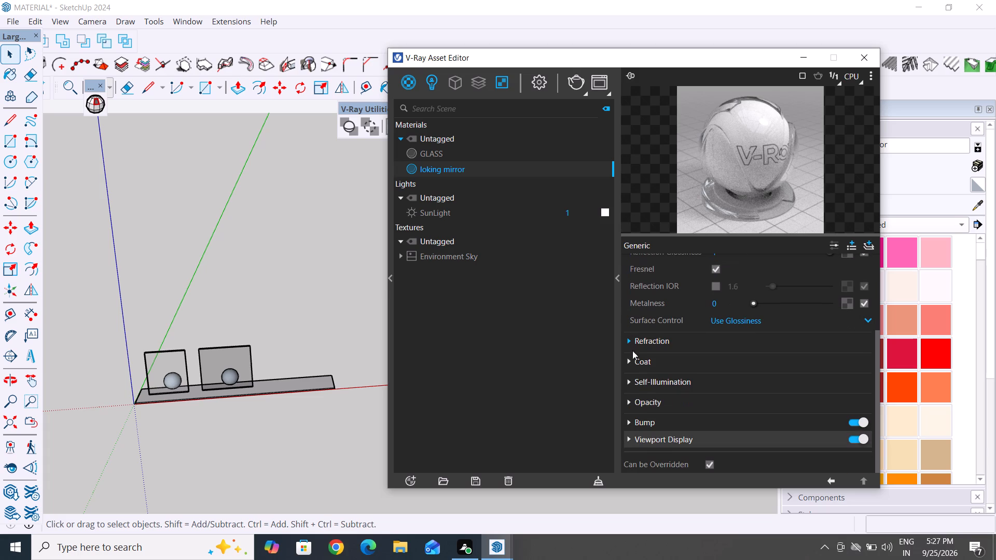
scroll(652, 423, down, 3)
scroll(720, 329, up, 2)
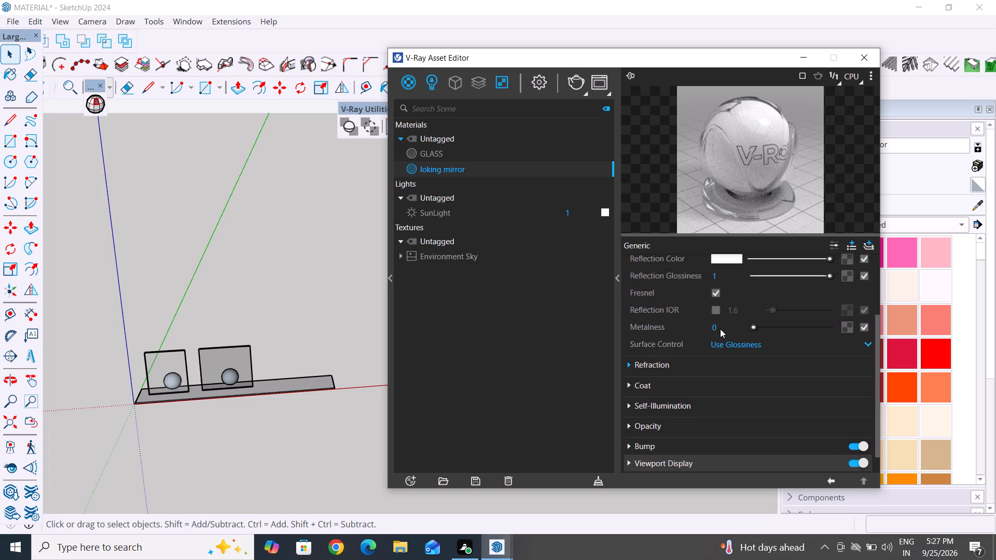
scroll(720, 329, up, 1)
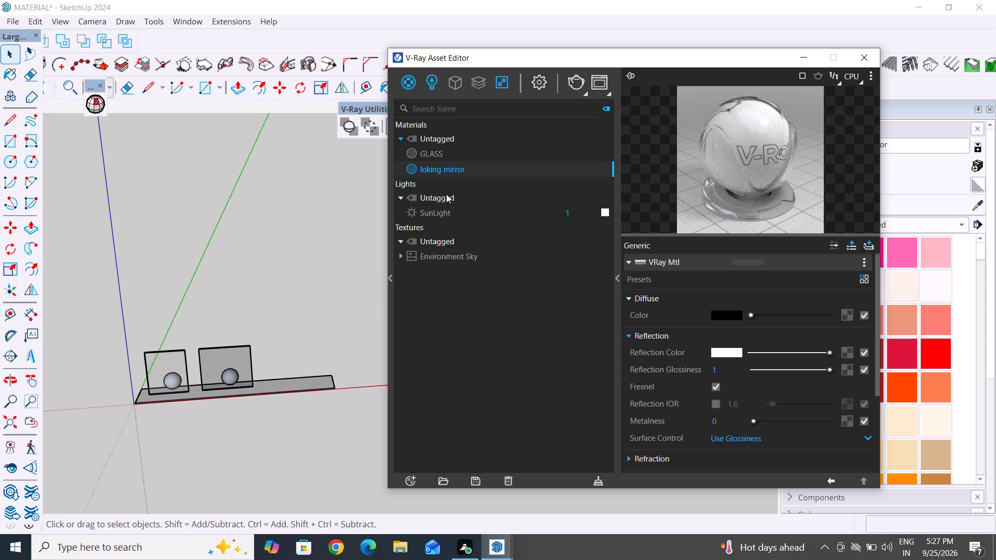
Rename the loking mirror material as clear glass.
right_click(466, 167)
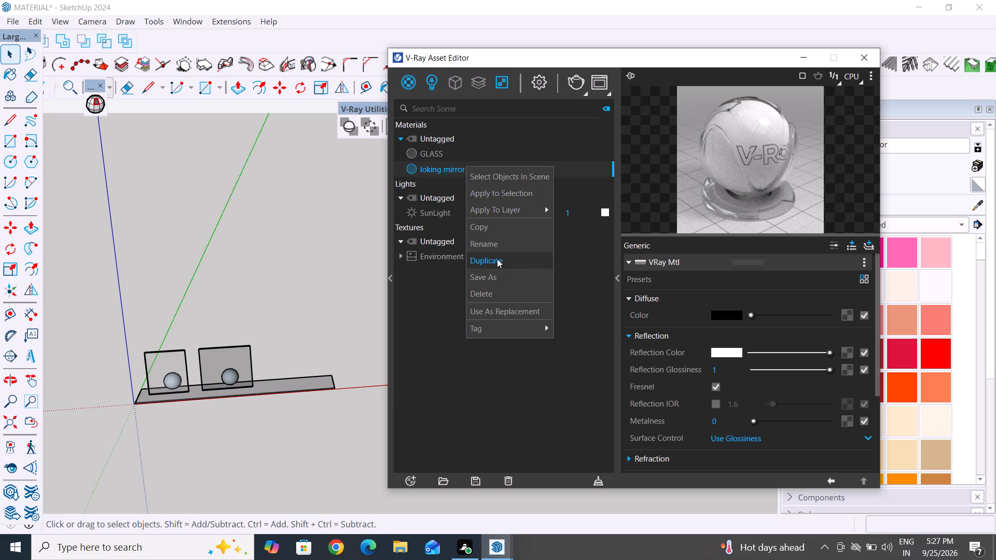
click(497, 244)
key(BackSpace)
key(BackSpace)
key(BackSpace)
key(BackSpace)
key(BackSpace)
key(BackSpace)
key(BackSpace)
key(BackSpace)
key(BackSpace)
key(BackSpace)
key(BackSpace)
key(BackSpace)
key(BackSpace)
key(BackSpace)
key(BackSpace)
key(BackSpace)
key(BackSpace)
key(BackSpace)
key(BackSpace)
key(BackSpace)
key(BackSpace)
key(BackSpace)
key(BackSpace)
key(BackSpace)
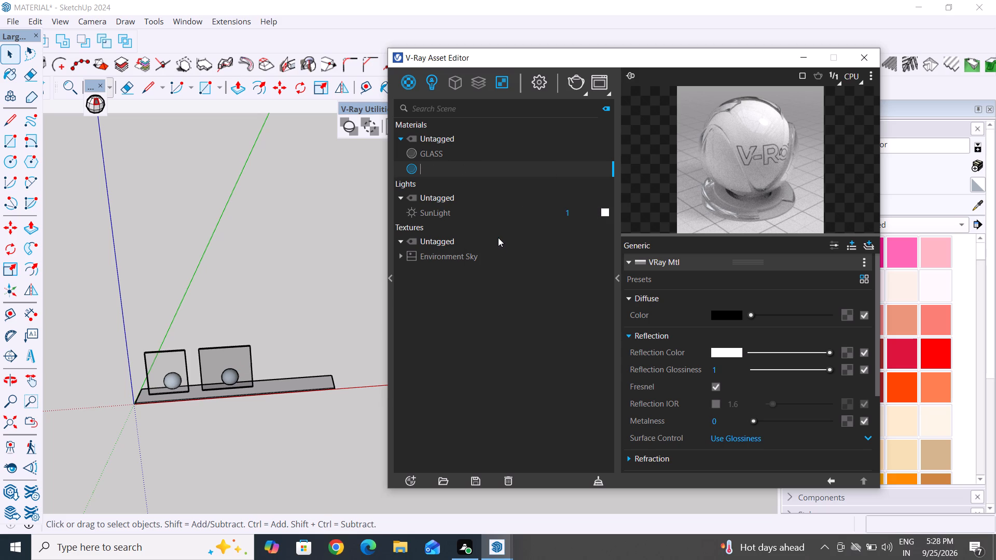
text(see)
key(space)
text(thr)
text(ou)
key(BackSpace)
key(BackSpace)
key(BackSpace)
key(BackSpace)
key(BackSpace)
key(BackSpace)
key(BackSpace)
key(BackSpace)
key(BackSpace)
key(BackSpace)
key(BackSpace)
key(BackSpace)
key(BackSpace)
key(BackSpace)
key(BackSpace)
key(BackSpace)
key(BackSpace)
key(BackSpace)
key(BackSpace)
key(c)
text(lear)
key(space)
text(glass)
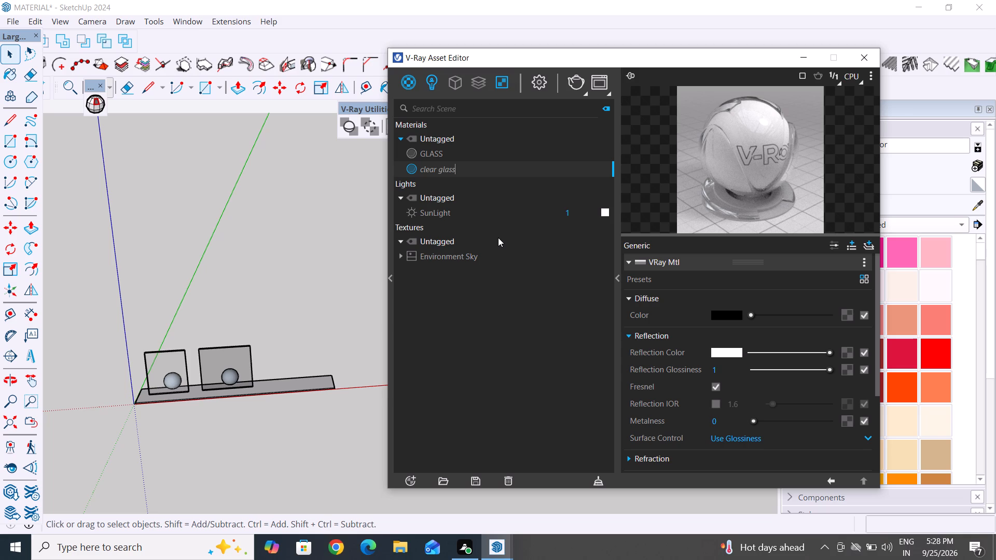
click(461, 359)
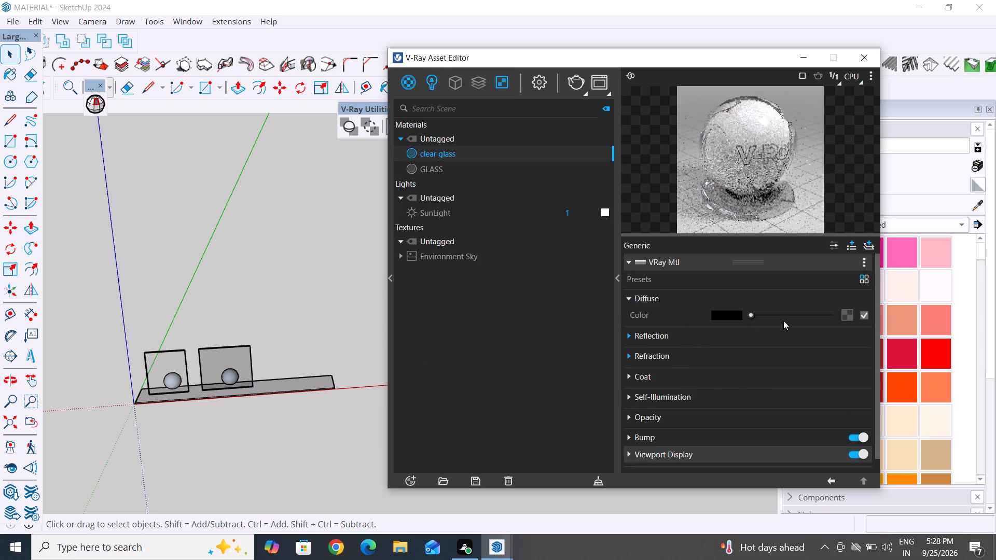
Go through the clear glass material's reflection and refraction settings and lighten its diffuse colour to dark grey.
scroll(644, 400, down, 1)
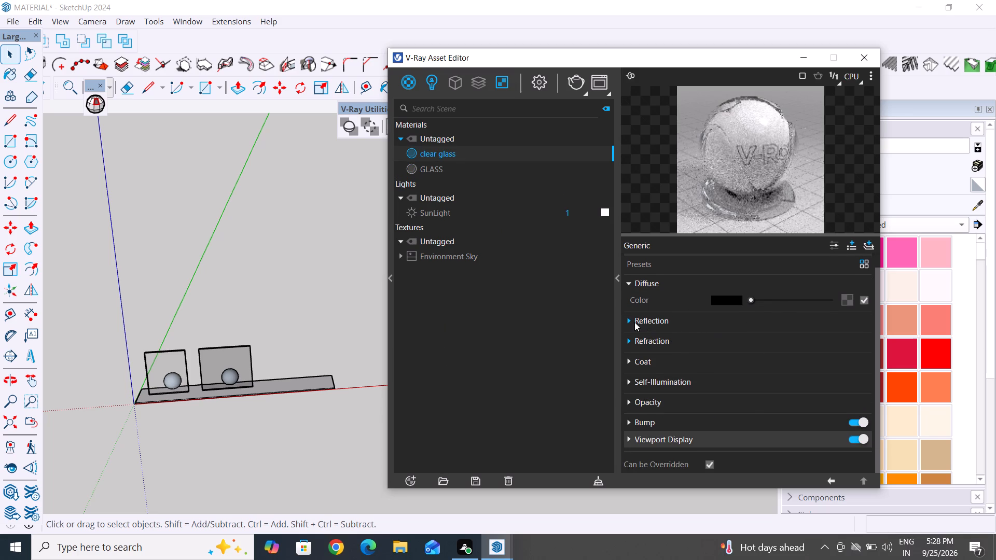
click(630, 320)
scroll(598, 397, down, 1)
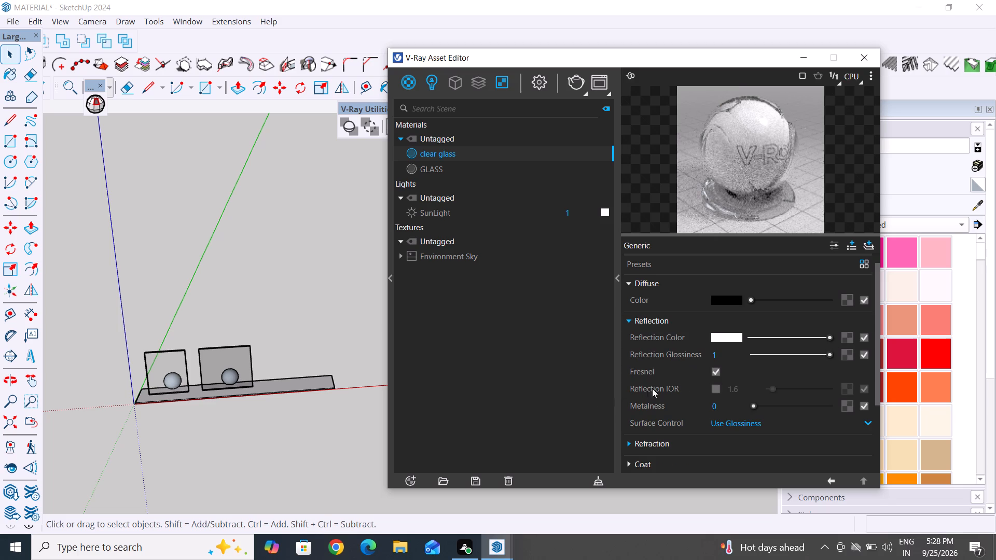
scroll(739, 382, down, 1)
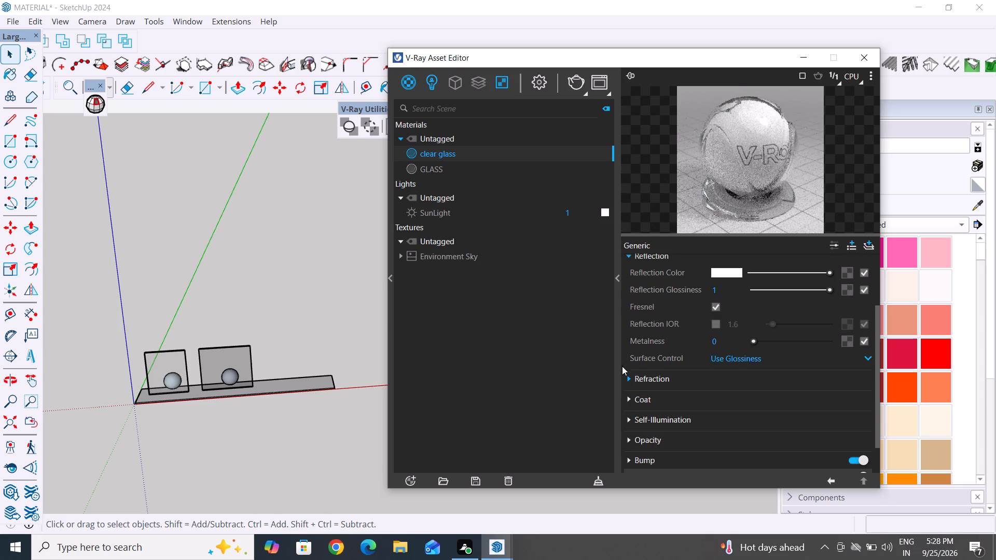
click(631, 376)
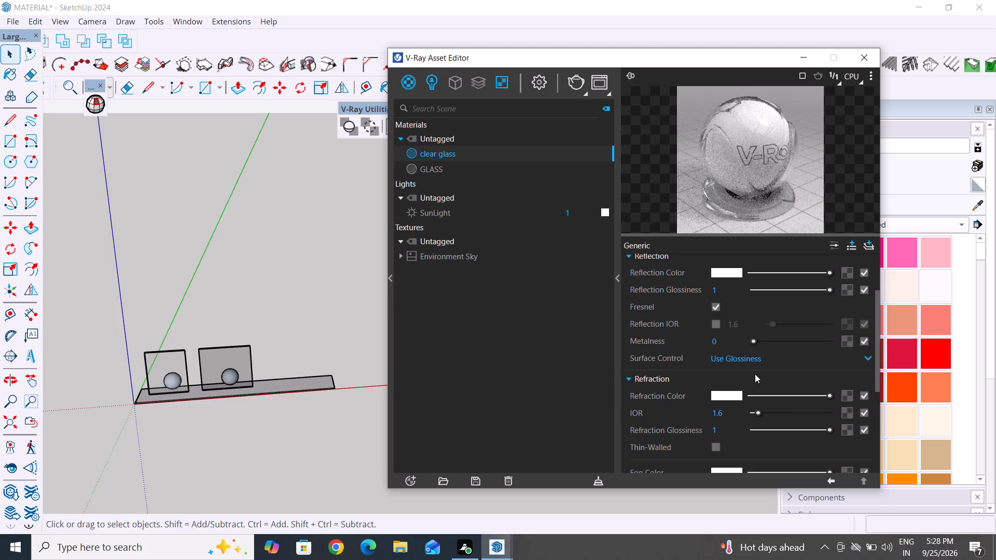
scroll(751, 374, down, 7)
scroll(749, 374, up, 10)
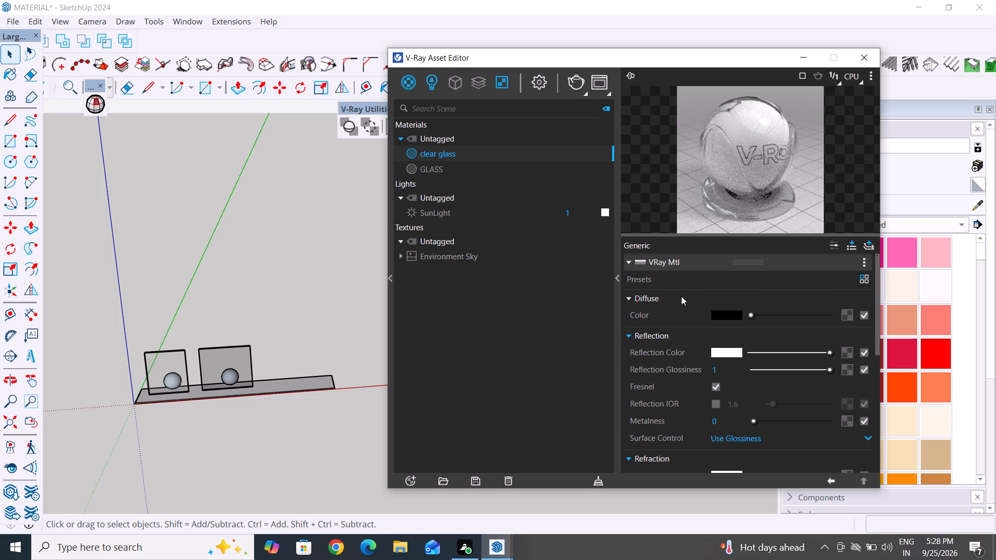
drag(750, 316, 758, 315)
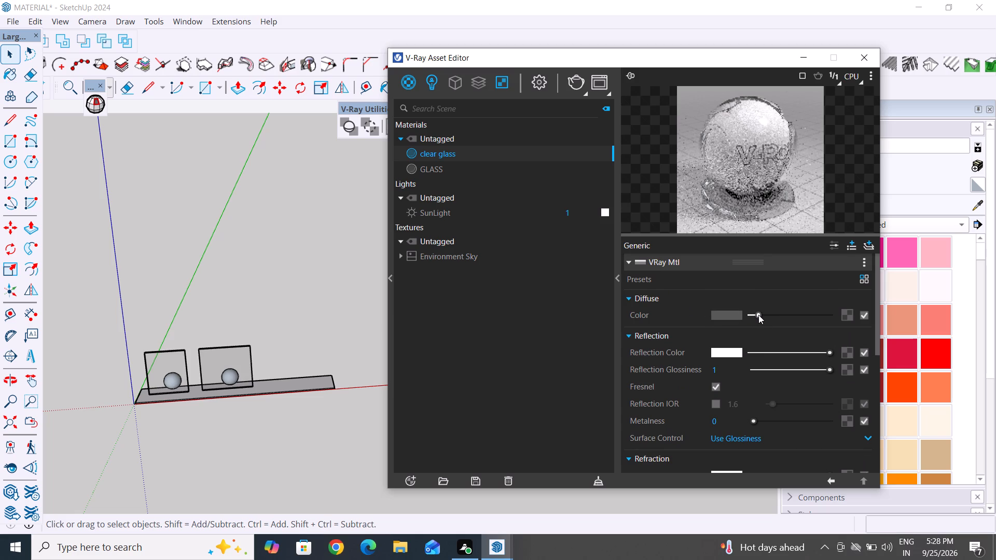
Apply the clear glass material to the current selection.
scroll(225, 387, up, 13)
middle_drag(238, 435, 191, 444)
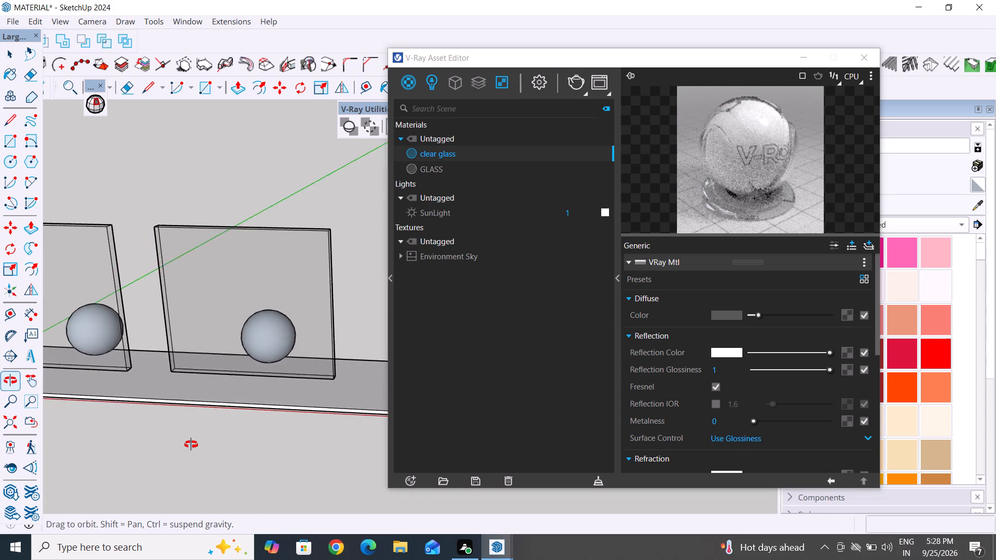
middle_drag(191, 444, 199, 444)
scroll(279, 425, down, 4)
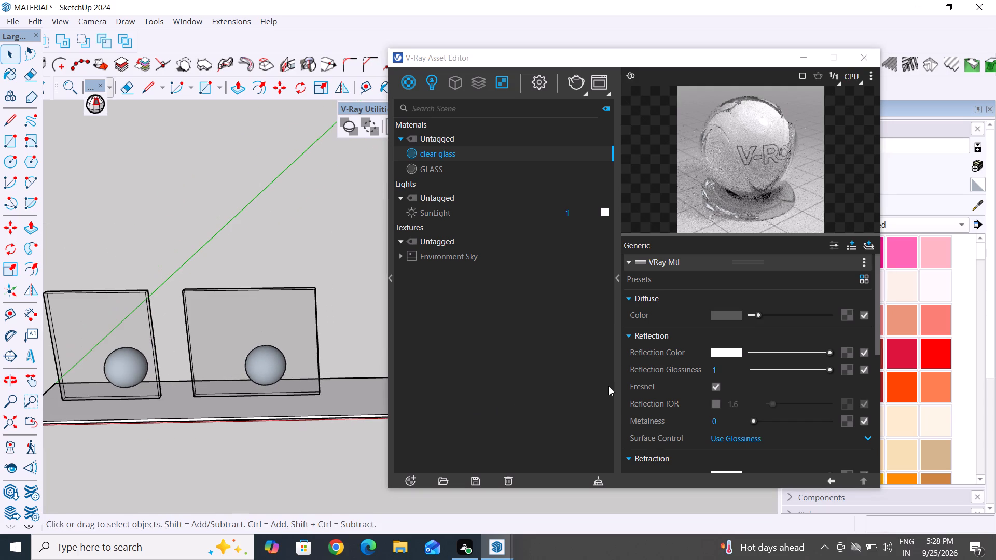
right_click(496, 153)
click(522, 181)
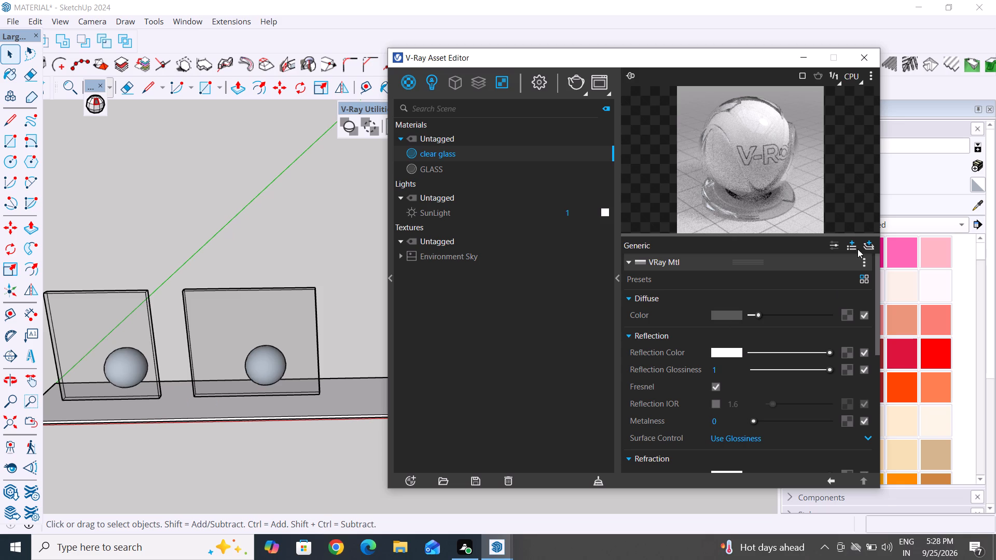
Render the scene, inspect the panels and spheres in the image, stop the render and close the render and material windows.
click(578, 78)
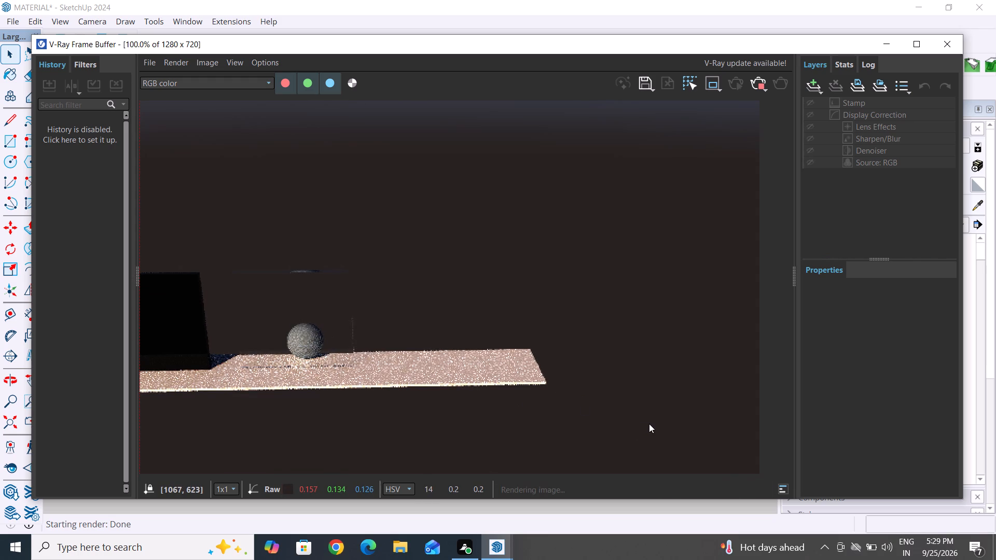
click(762, 80)
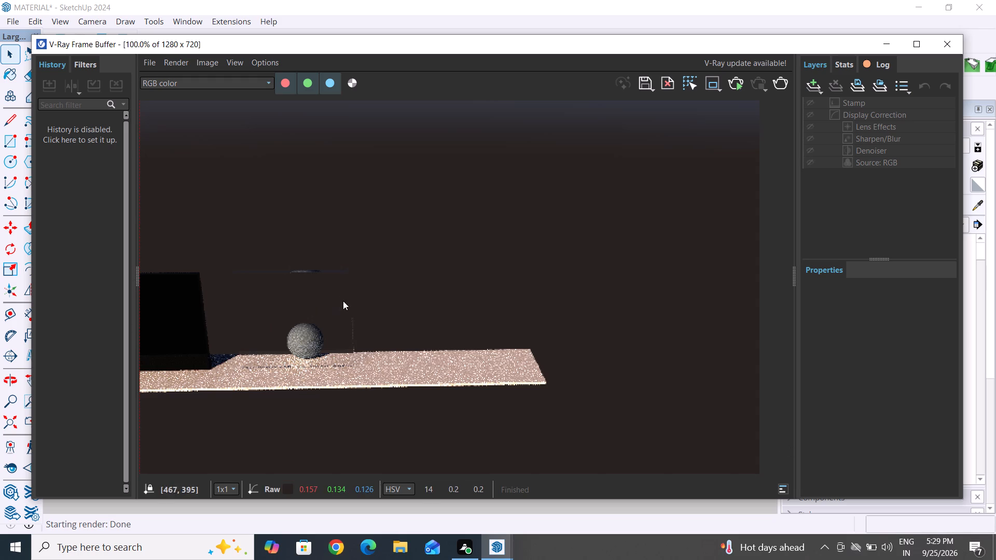
middle_drag(350, 324, 347, 462)
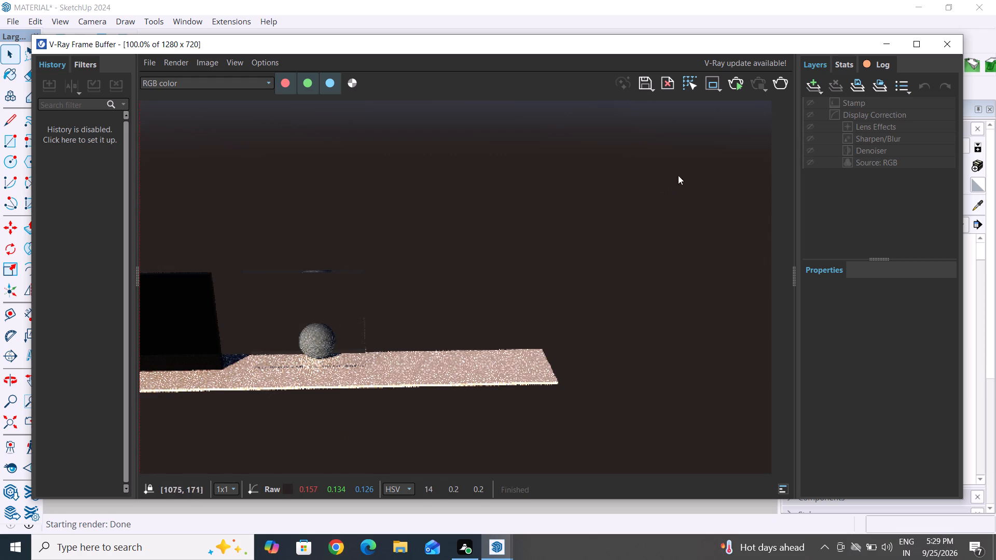
click(952, 41)
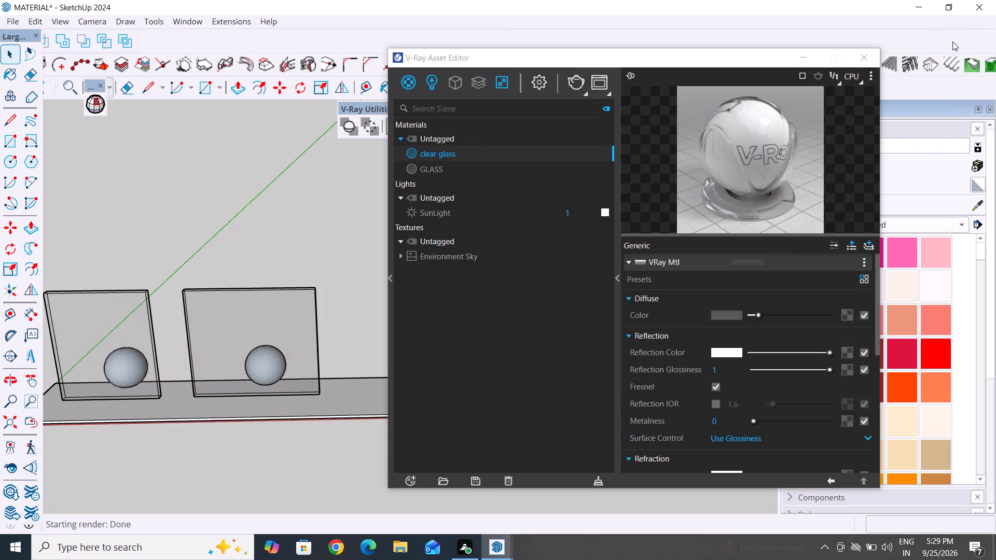
click(863, 62)
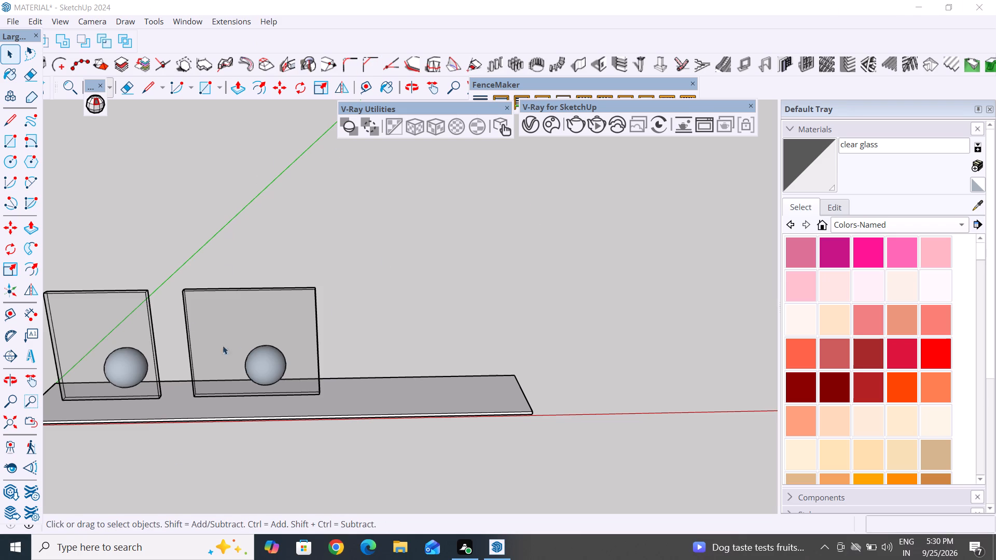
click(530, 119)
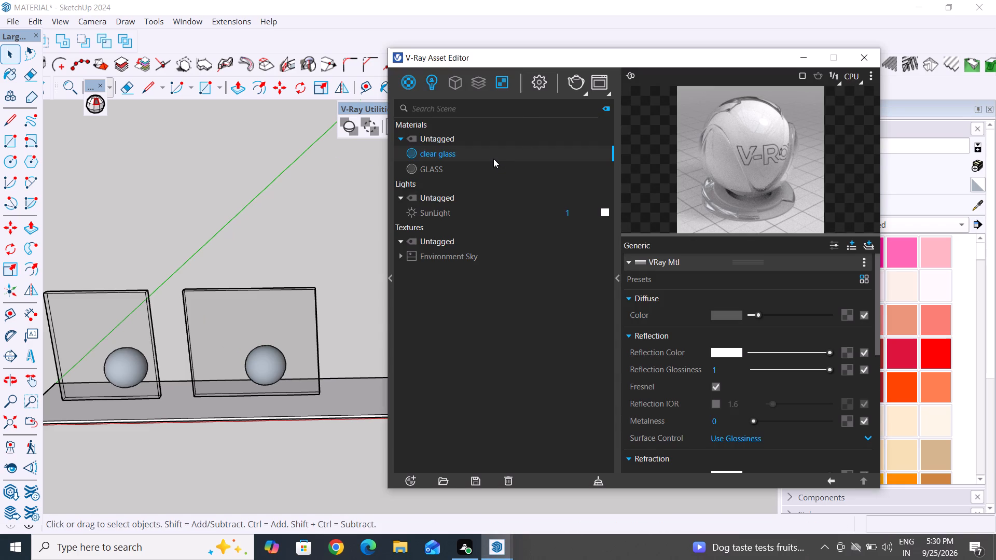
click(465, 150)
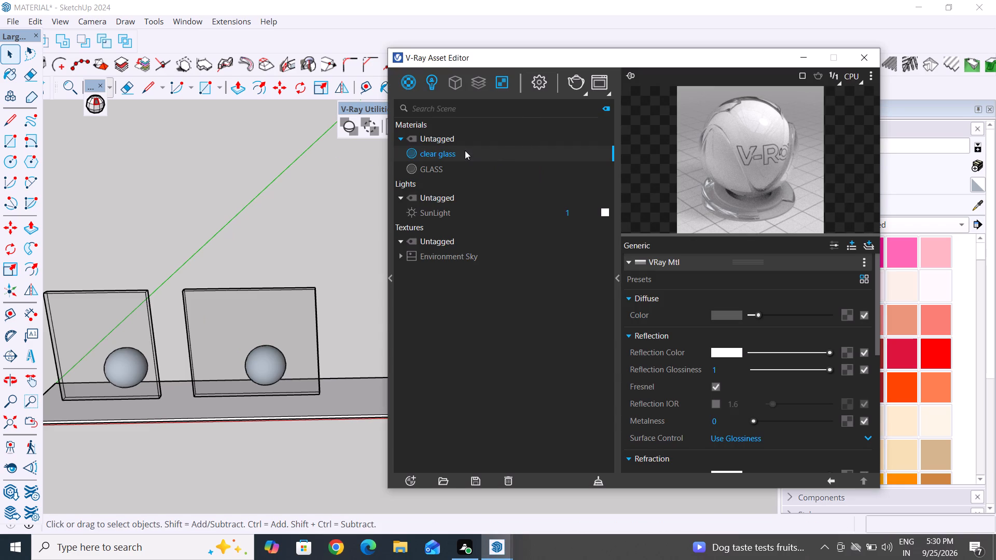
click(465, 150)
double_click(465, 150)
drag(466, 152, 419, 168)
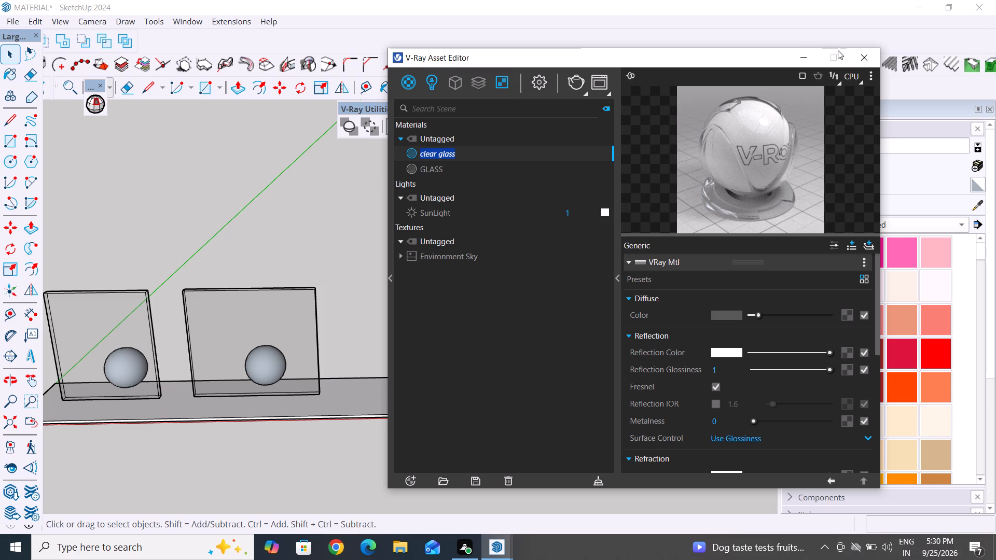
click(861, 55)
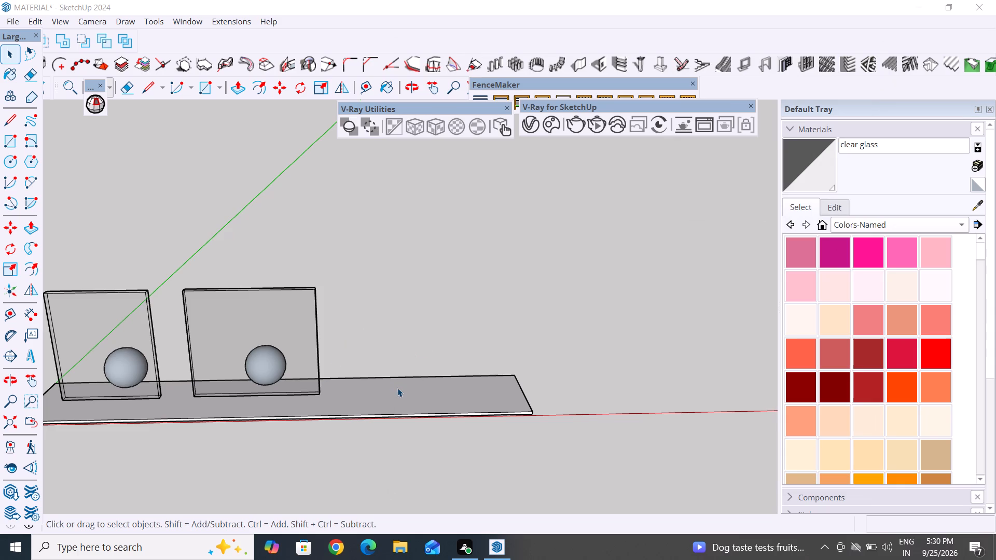
Draw a long thin rectangle, about 1103' by 62', on the free end of the base beside the second glass panel.
scroll(397, 388, up, 4)
middle_drag(397, 388, 371, 503)
scroll(371, 491, up, 1)
scroll(384, 370, up, 1)
middle_drag(384, 370, 356, 426)
scroll(307, 394, up, 1)
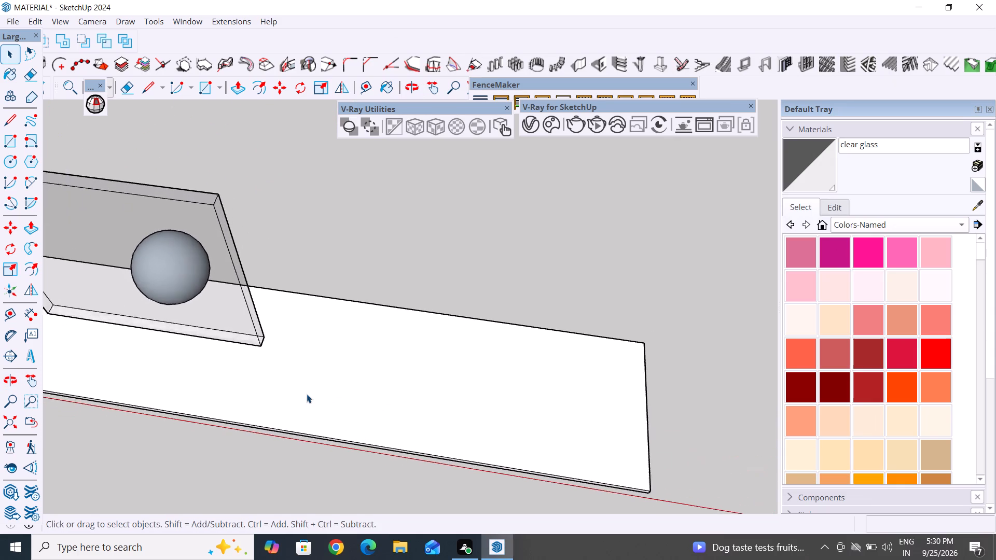
scroll(307, 394, up, 2)
middle_drag(299, 361, 332, 408)
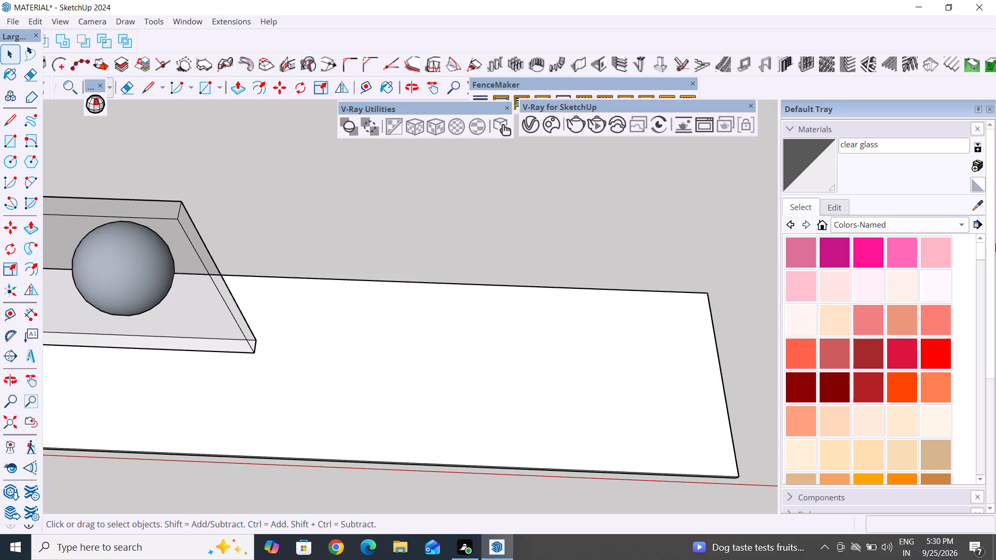
scroll(449, 347, down, 2)
scroll(390, 364, down, 9)
middle_drag(262, 412, 387, 245)
scroll(333, 355, up, 6)
middle_drag(403, 385, 188, 365)
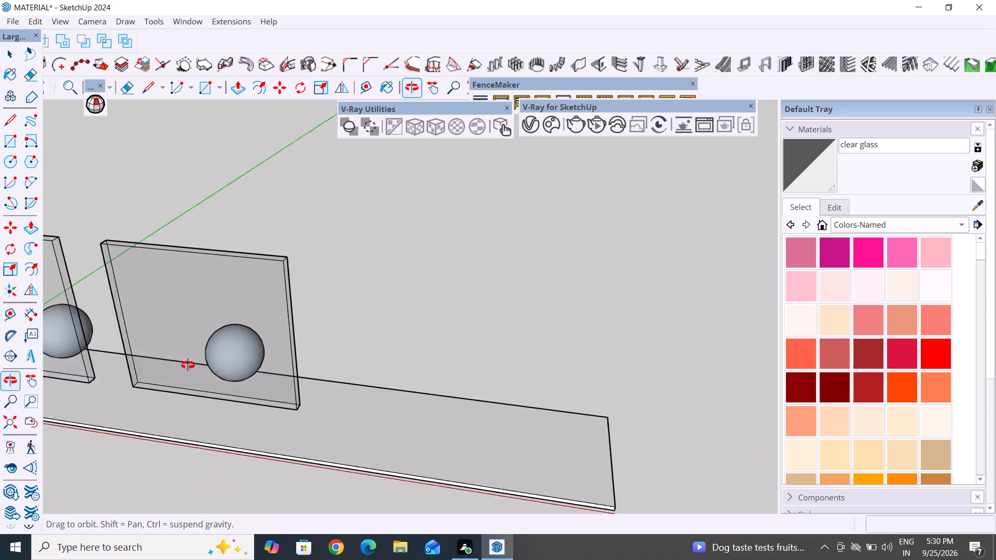
middle_drag(188, 365, 185, 362)
scroll(444, 371, up, 3)
middle_drag(286, 436, 489, 430)
scroll(436, 375, down, 7)
scroll(503, 412, up, 2)
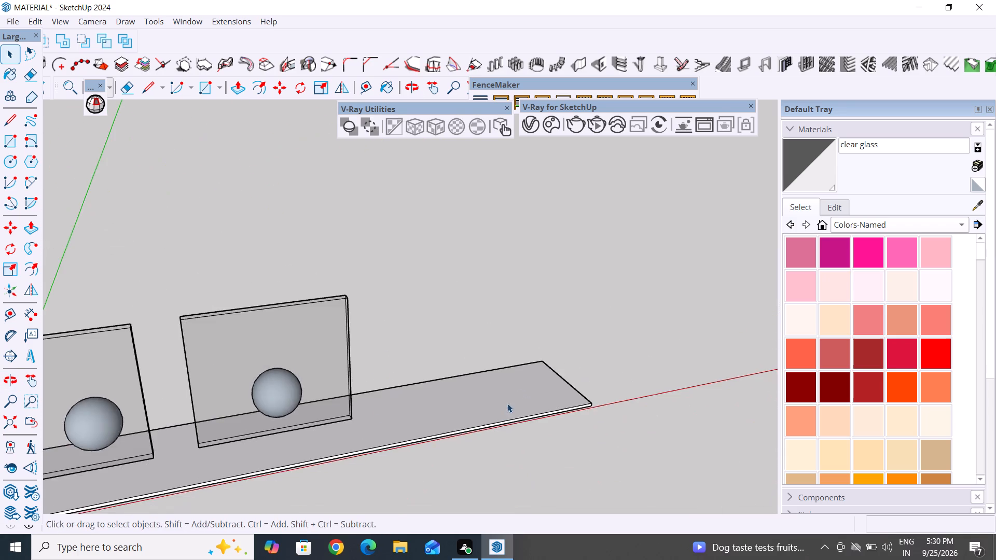
scroll(507, 403, up, 4)
click(11, 137)
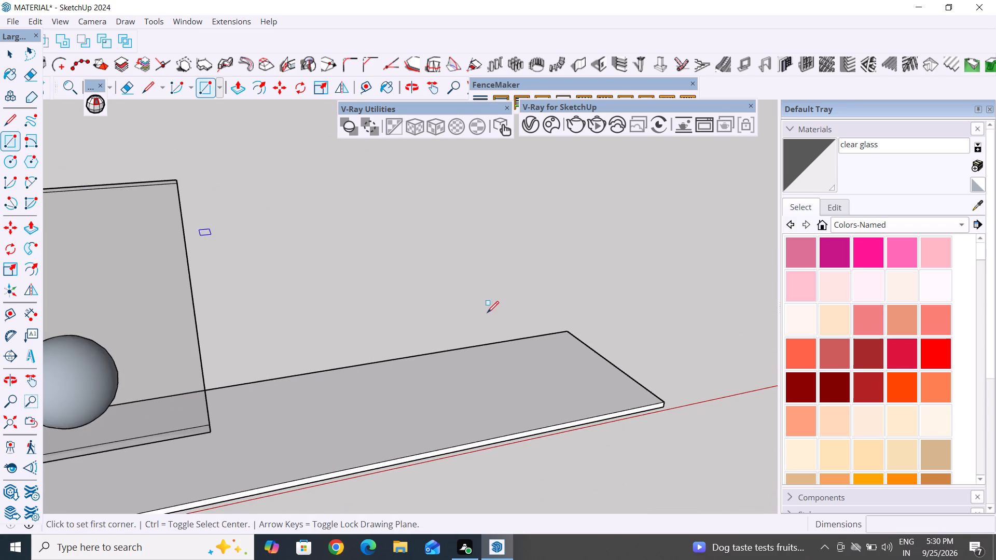
middle_drag(488, 326, 365, 408)
click(266, 355)
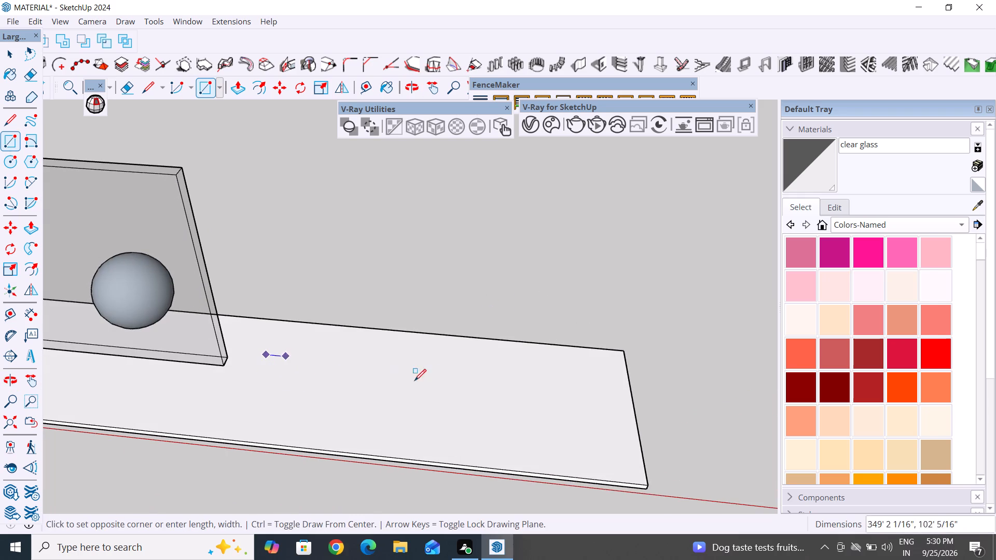
click(508, 388)
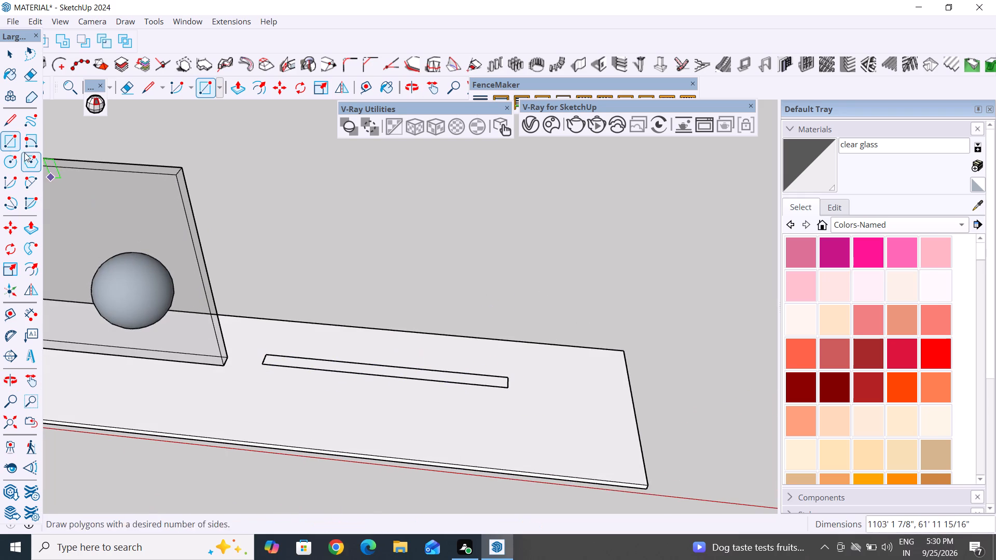
Extrude the thin rectangle upward about 967' to form a third upright panel.
click(10, 58)
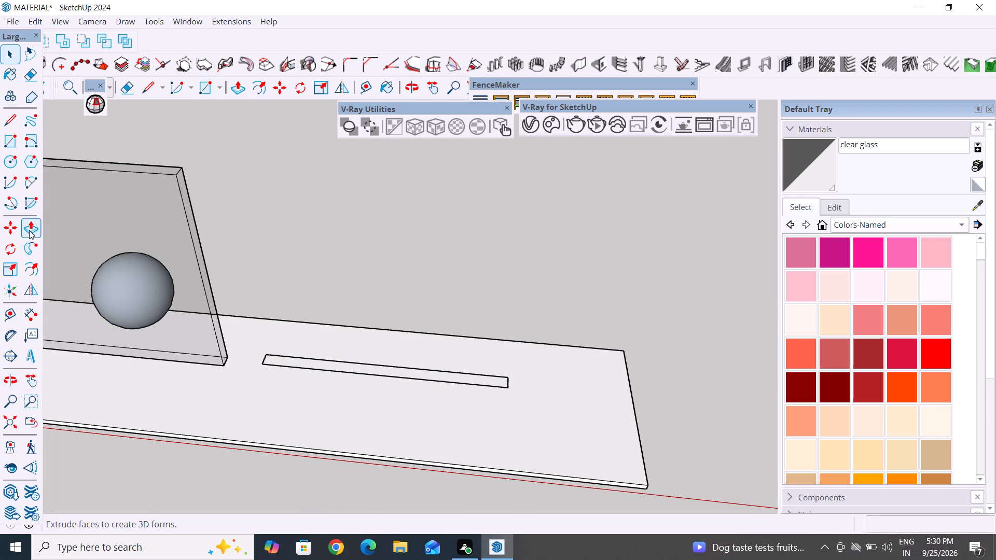
click(33, 230)
click(410, 369)
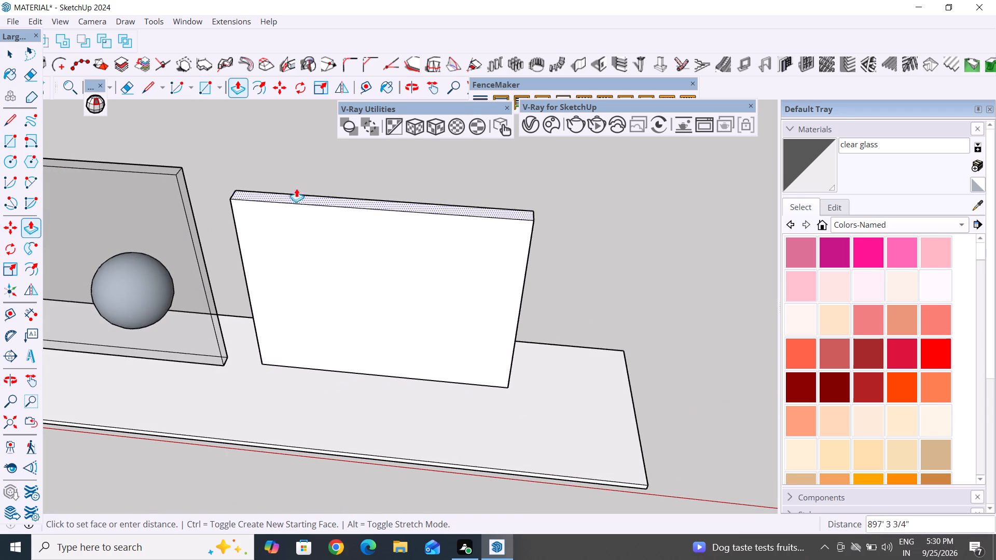
click(171, 169)
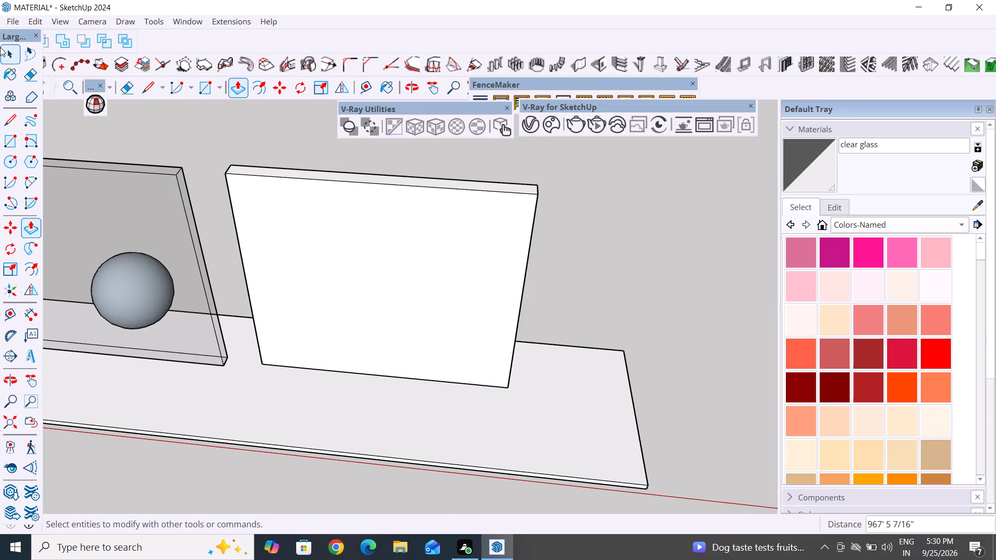
Select all the connected geometry of the third panel and make it a group.
click(7, 50)
triple_click(322, 203)
click(322, 203)
right_click(322, 203)
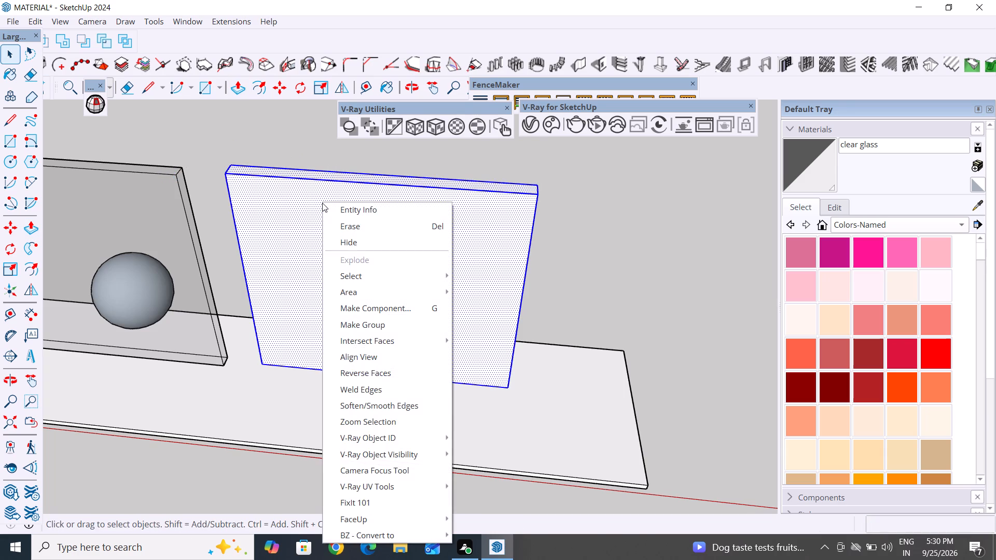
click(396, 323)
Open the third panel's group, make its geometry a nested group, and leave group editing.
middle_drag(422, 380, 389, 189)
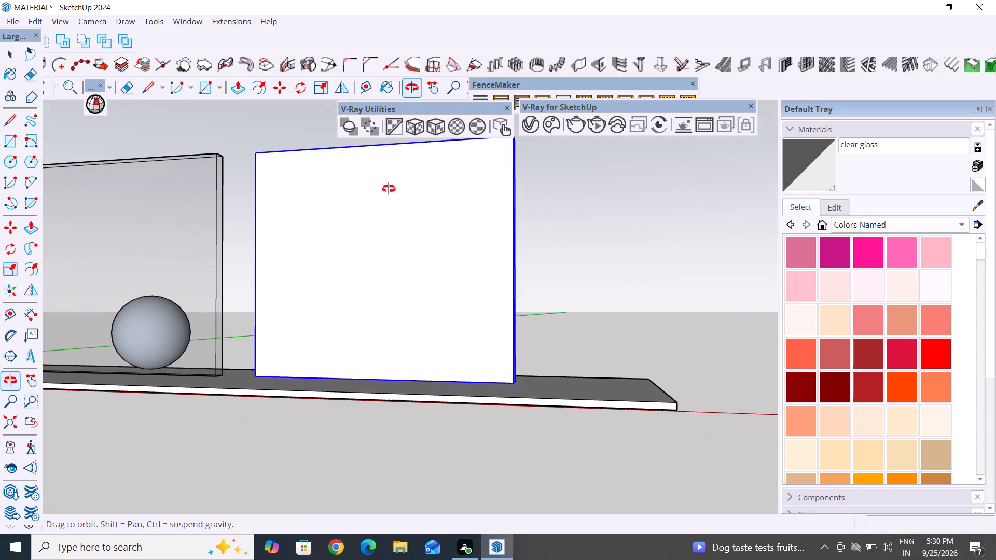
middle_drag(389, 189, 388, 189)
middle_click(563, 295)
middle_drag(315, 412, 449, 441)
scroll(367, 446, down, 6)
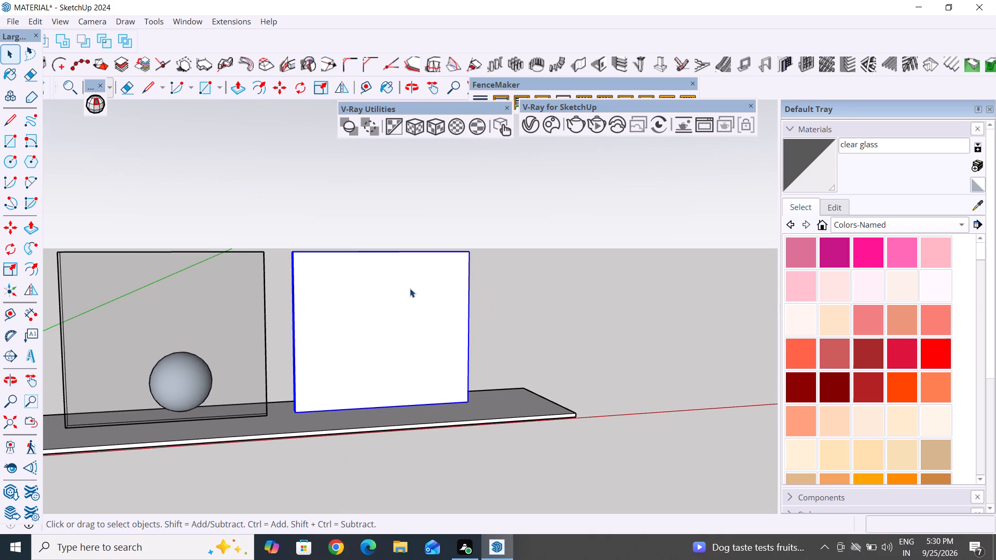
triple_click(410, 288)
right_click(402, 290)
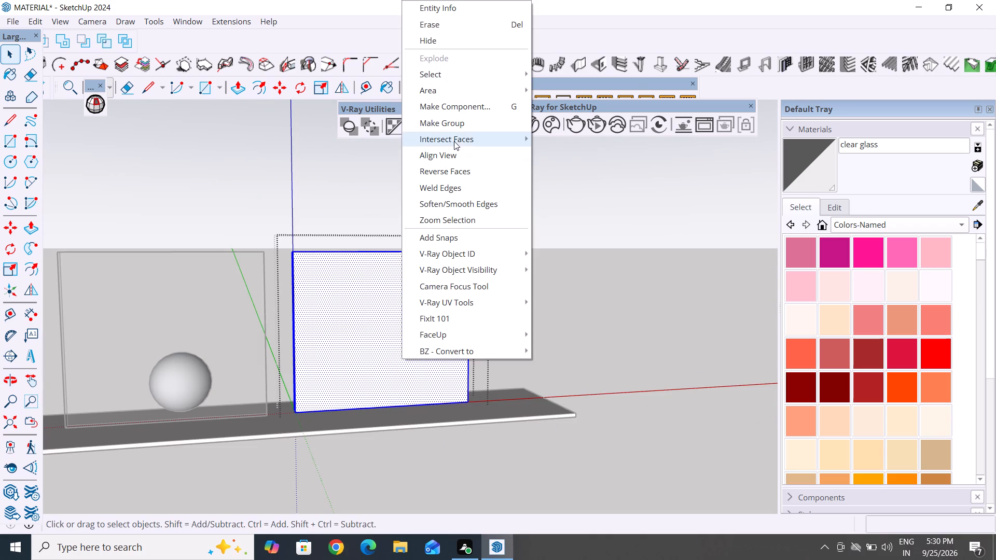
click(458, 129)
middle_drag(647, 365, 0, 489)
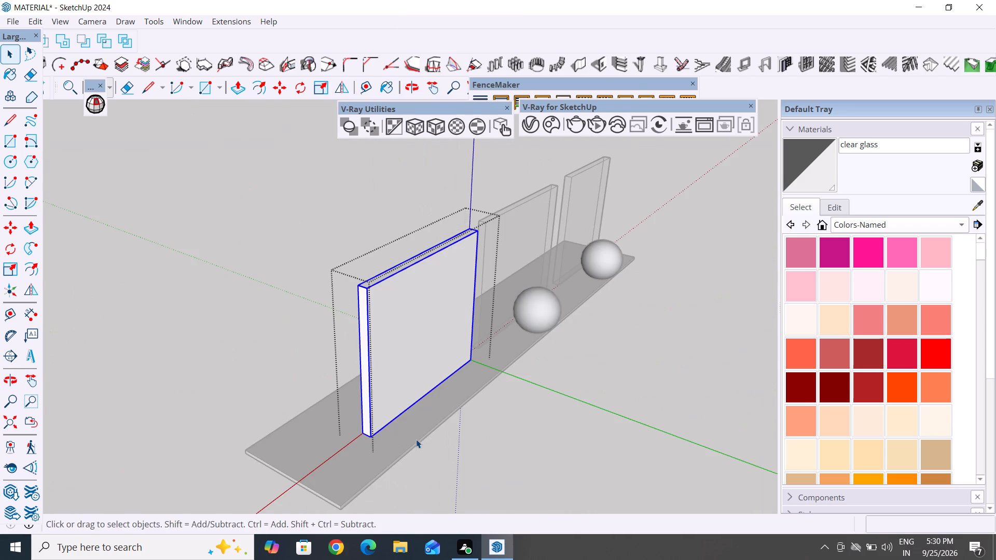
middle_drag(187, 354, 696, 364)
click(297, 427)
Create a new Generic material in the V-Ray Asset Editor.
scroll(355, 418, down, 4)
middle_drag(345, 423, 444, 403)
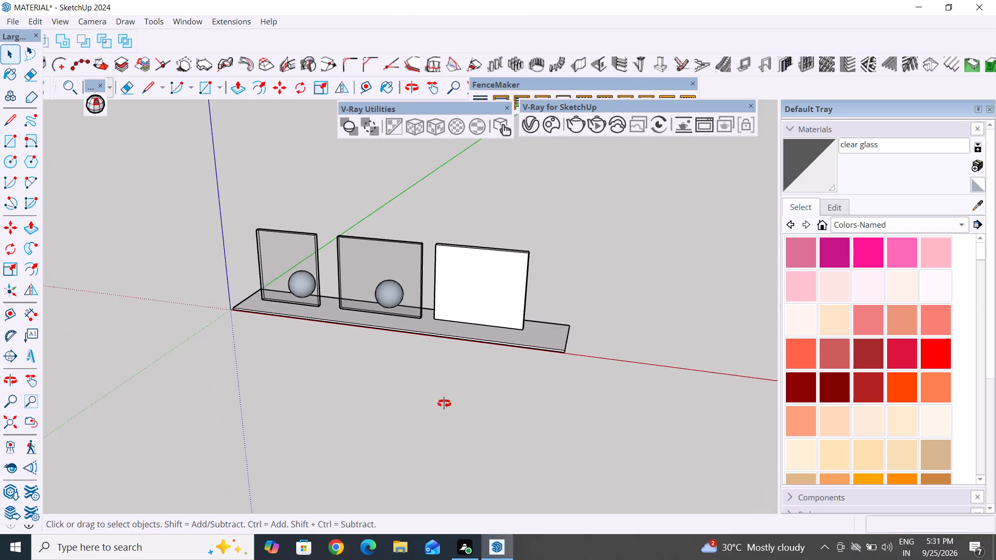
middle_drag(444, 403, 493, 387)
click(533, 120)
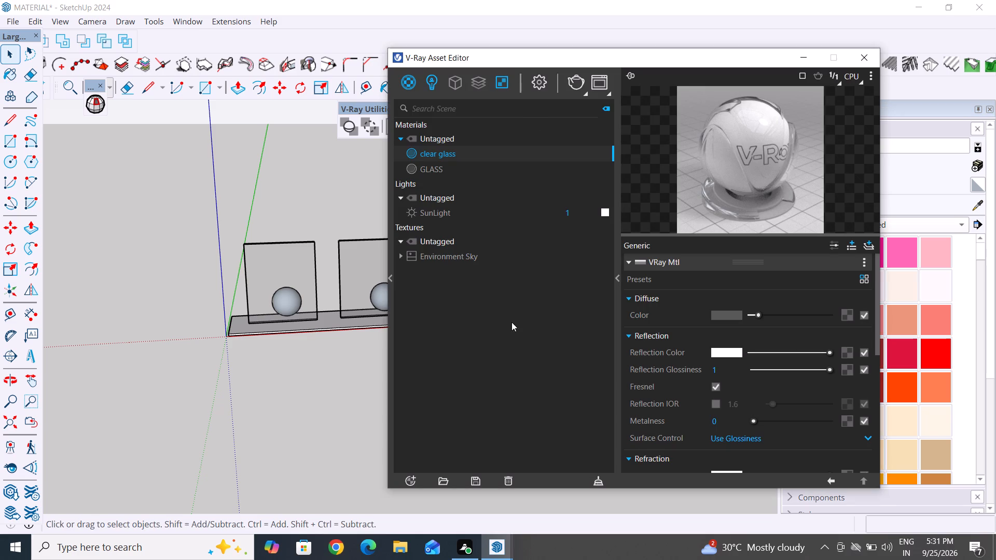
click(409, 81)
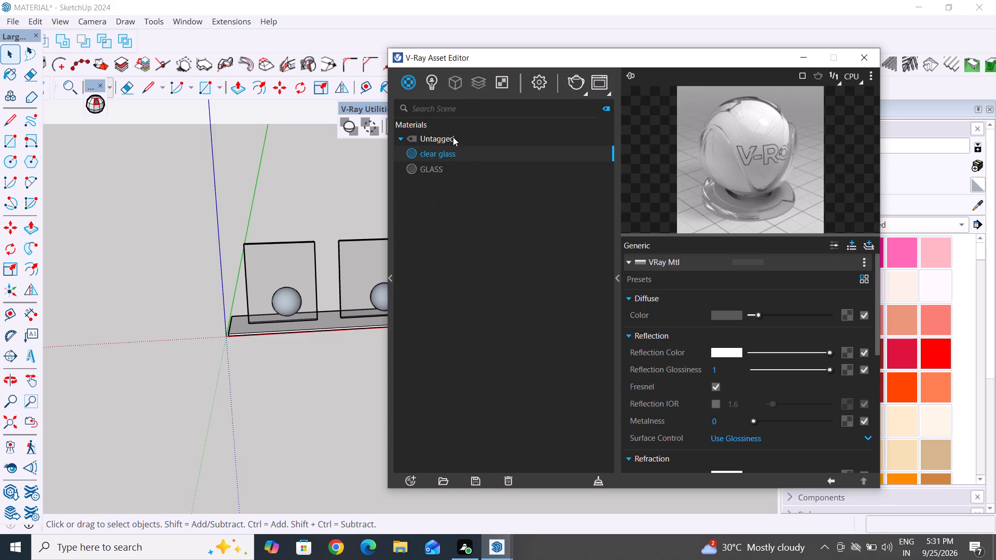
right_click(416, 80)
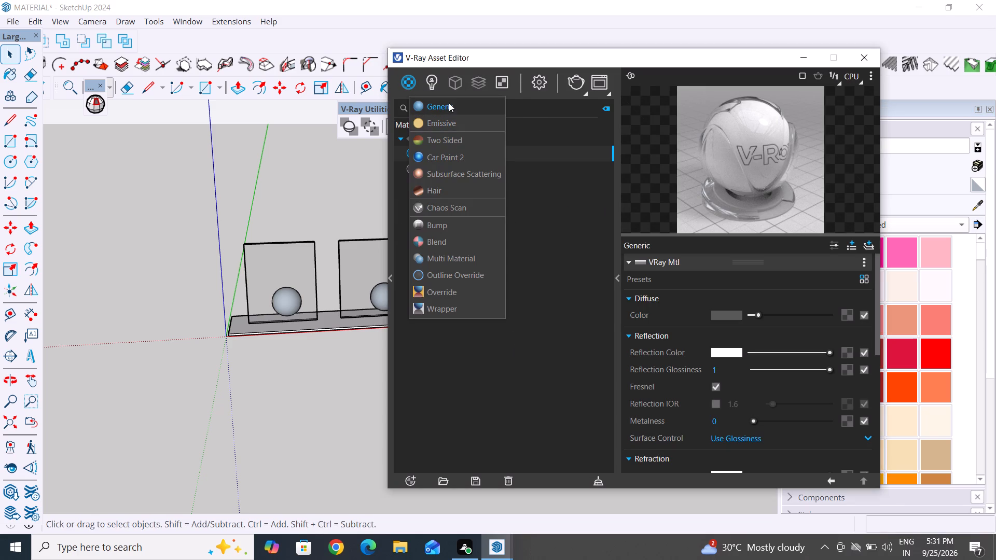
click(449, 103)
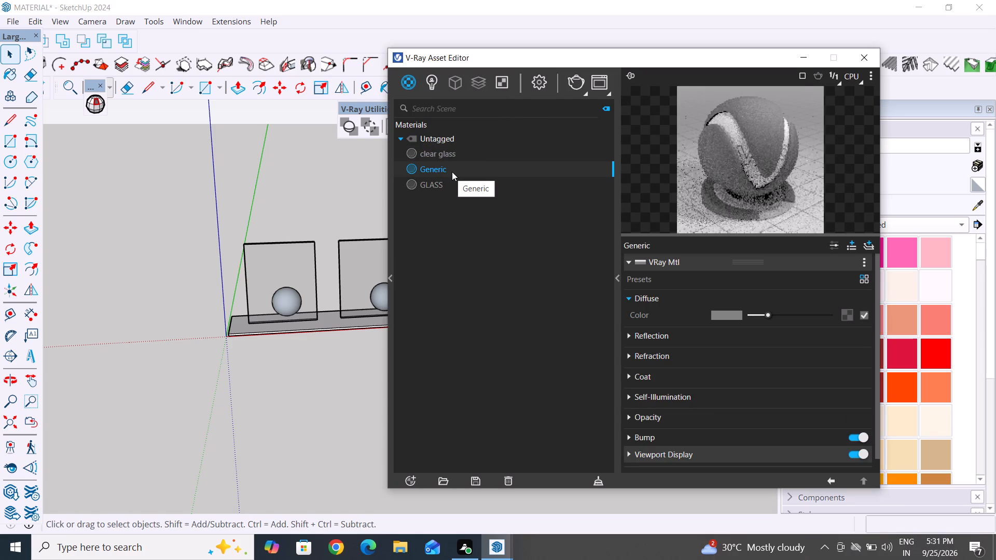
Rename the new Generic material as mirror.
key(BackSpace)
key(BackSpace)
key(BackSpace)
key(BackSpace)
right_click(452, 172)
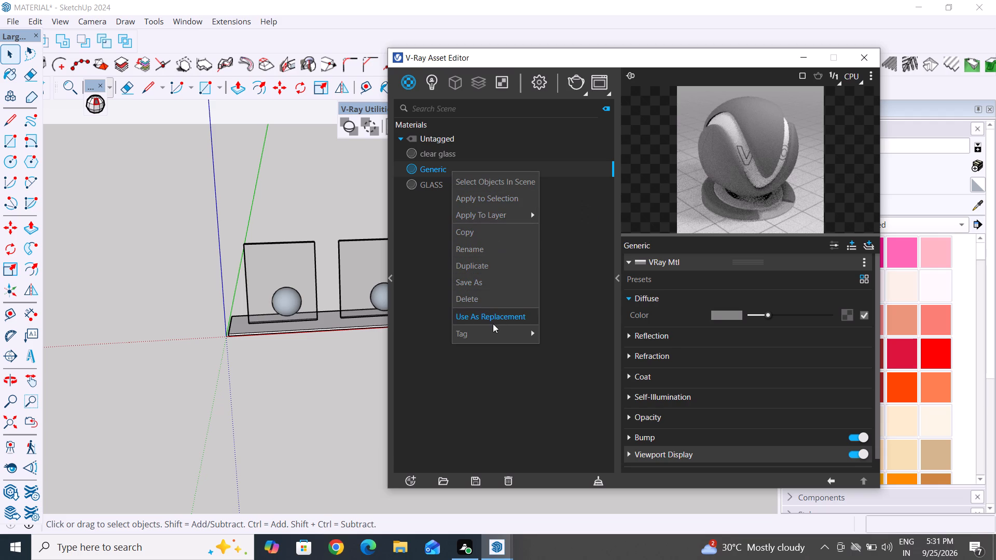
click(492, 255)
key(BackSpace)
key(BackSpace)
key(BackSpace)
key(BackSpace)
key(BackSpace)
key(BackSpace)
key(BackSpace)
key(BackSpace)
key(BackSpace)
key(BackSpace)
key(BackSpace)
key(BackSpace)
key(BackSpace)
key(BackSpace)
key(BackSpace)
key(BackSpace)
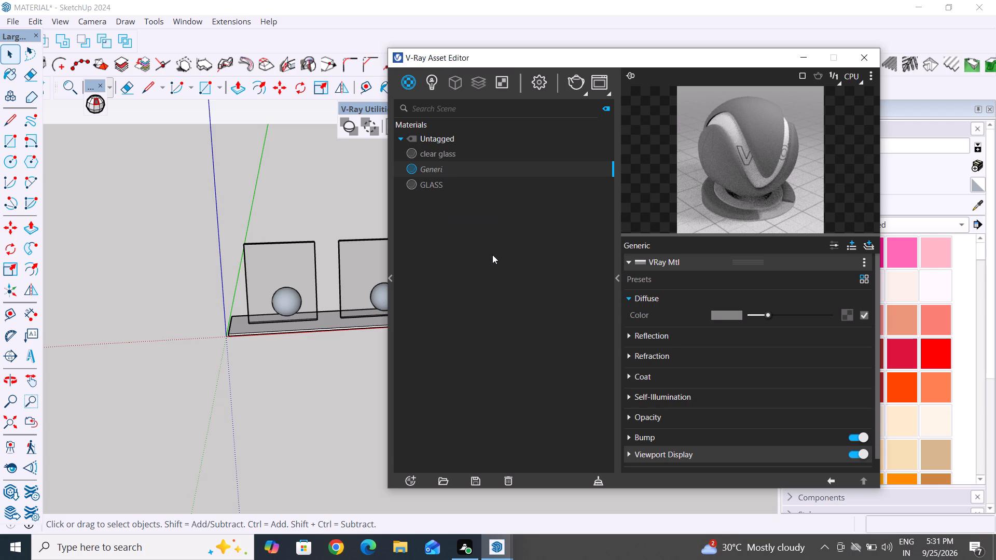
text(mirr)
text(or)
click(499, 275)
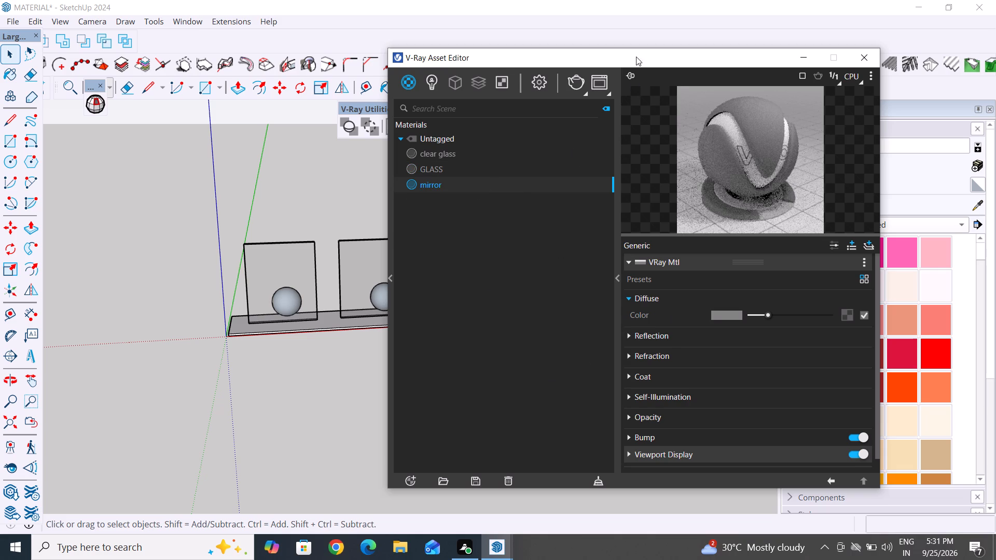
Apply the mirror material to the current selection.
drag(639, 58, 774, 36)
right_click(594, 158)
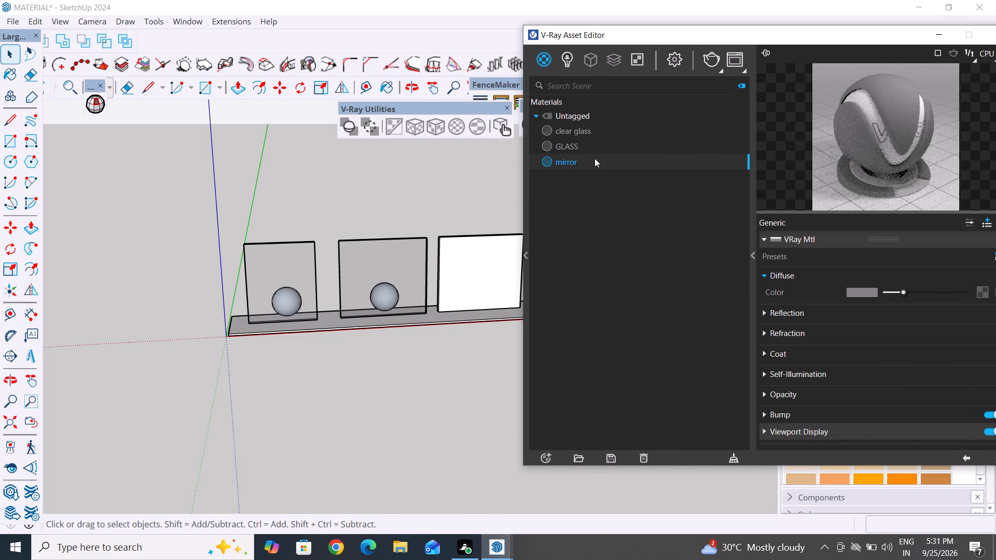
click(625, 186)
Set the mirror material's reflection colour to full white and expand its refraction settings.
drag(755, 31, 521, 11)
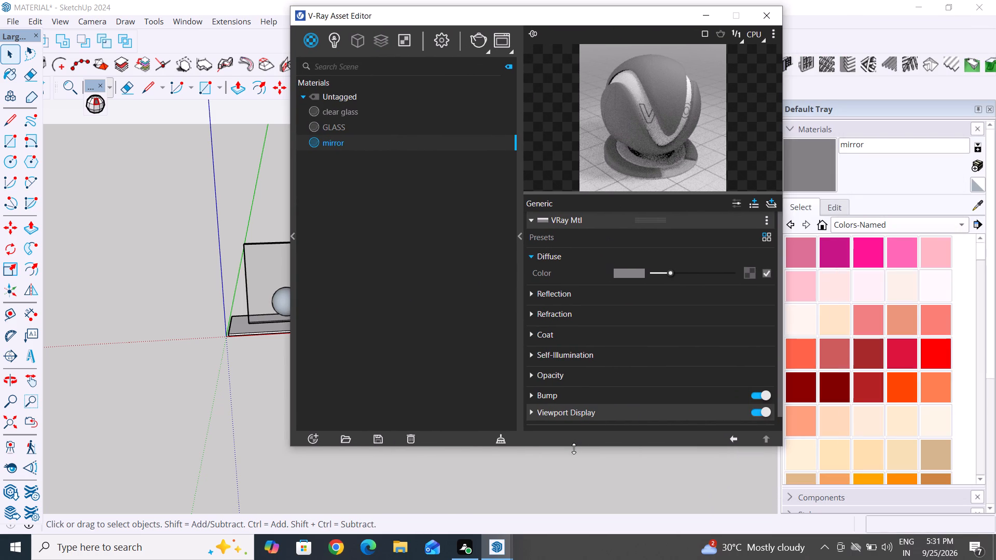
drag(574, 450, 573, 524)
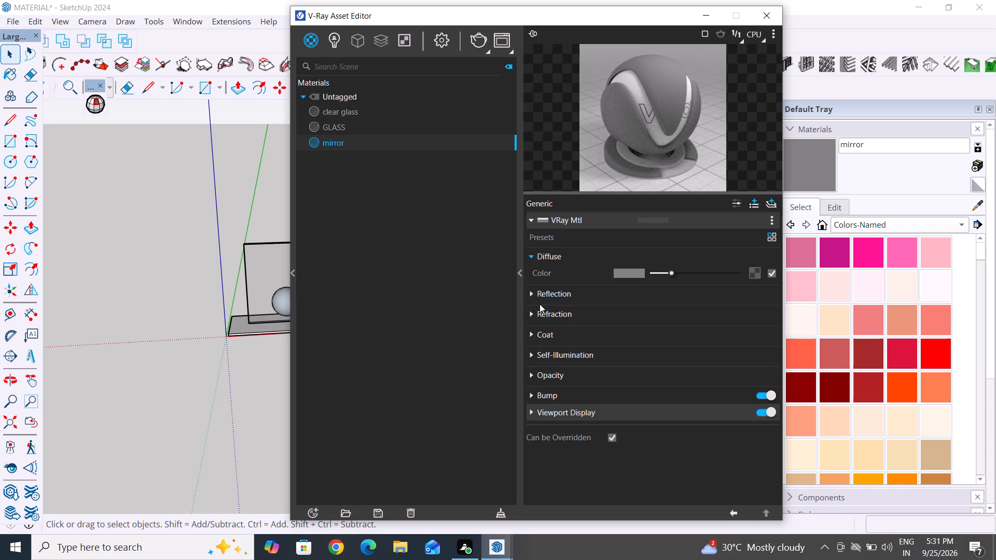
click(532, 292)
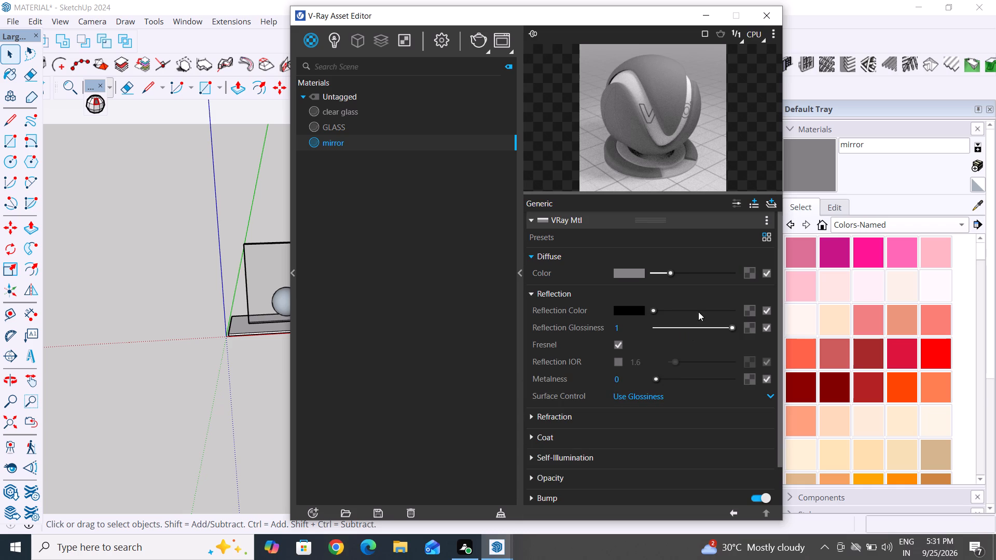
drag(651, 309, 773, 308)
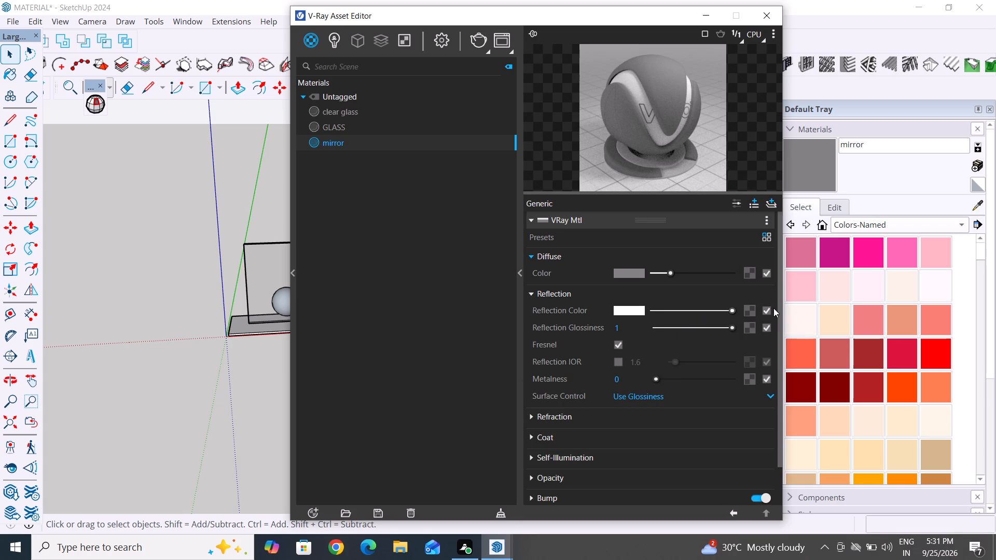
drag(773, 308, 776, 307)
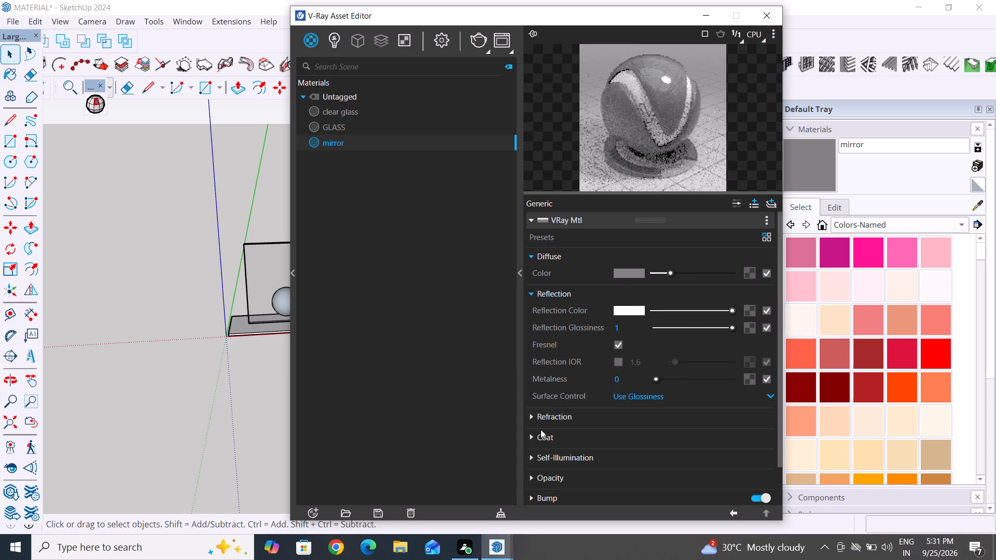
click(534, 417)
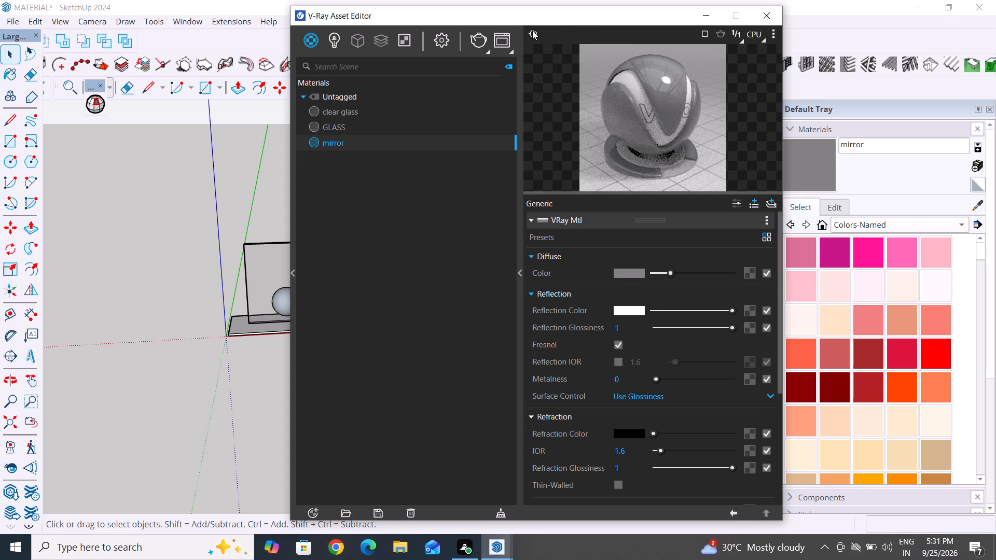
Render the scene and examine how the mirror panel looks up close and in the full image.
click(481, 40)
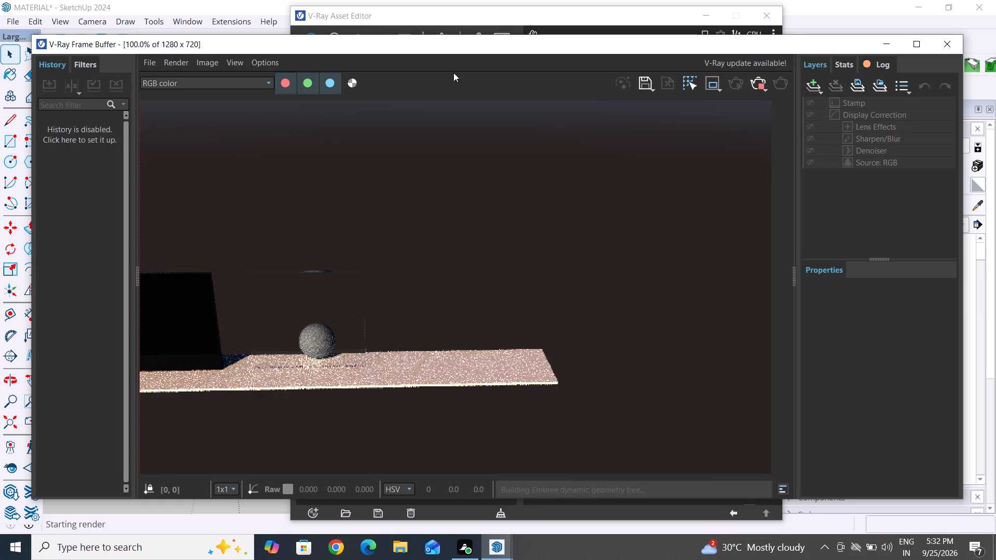
scroll(631, 376, down, 4)
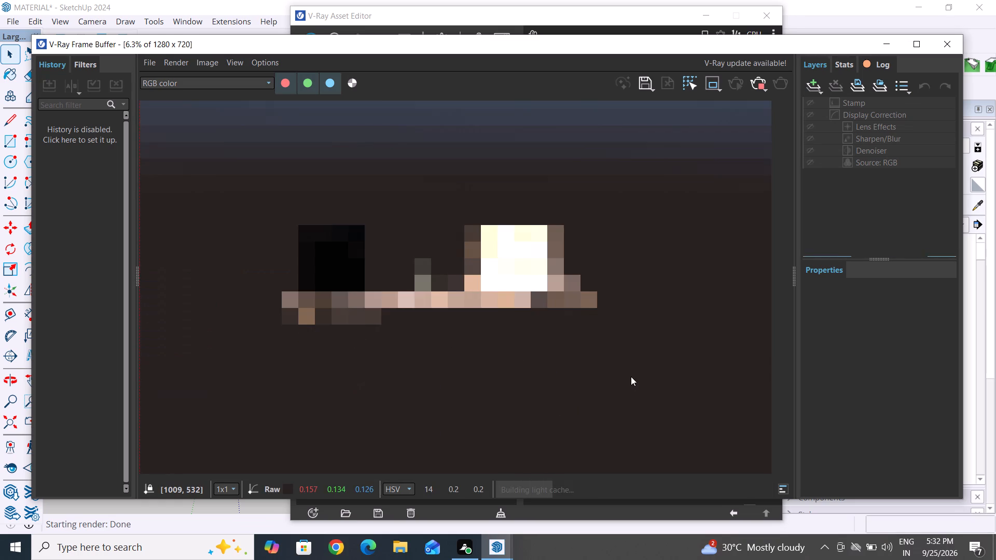
scroll(507, 250, up, 6)
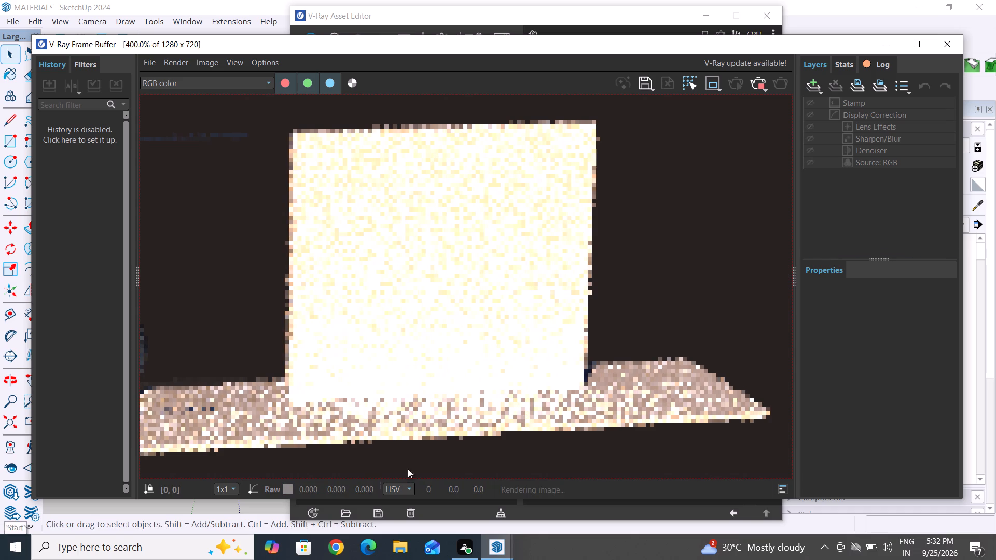
scroll(474, 407, down, 4)
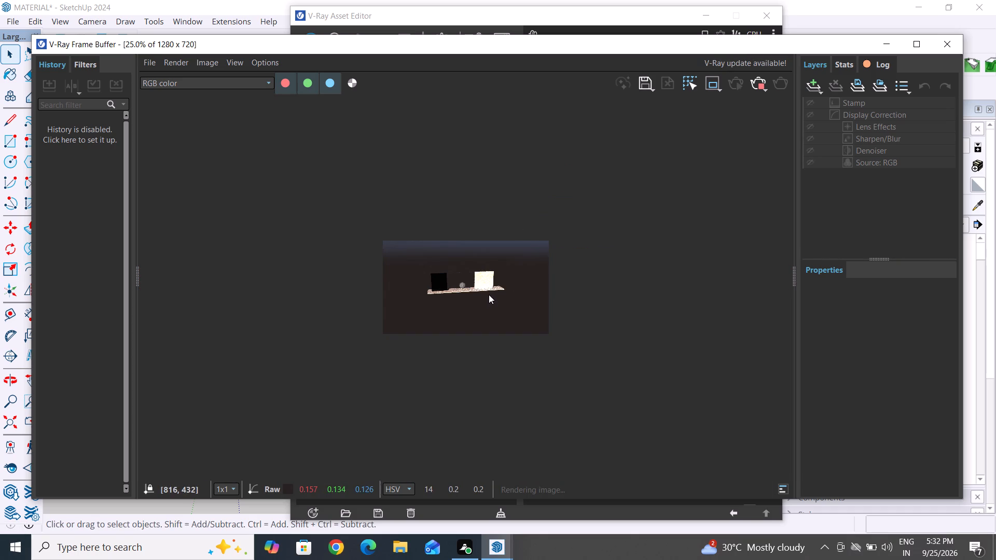
scroll(483, 287, up, 1)
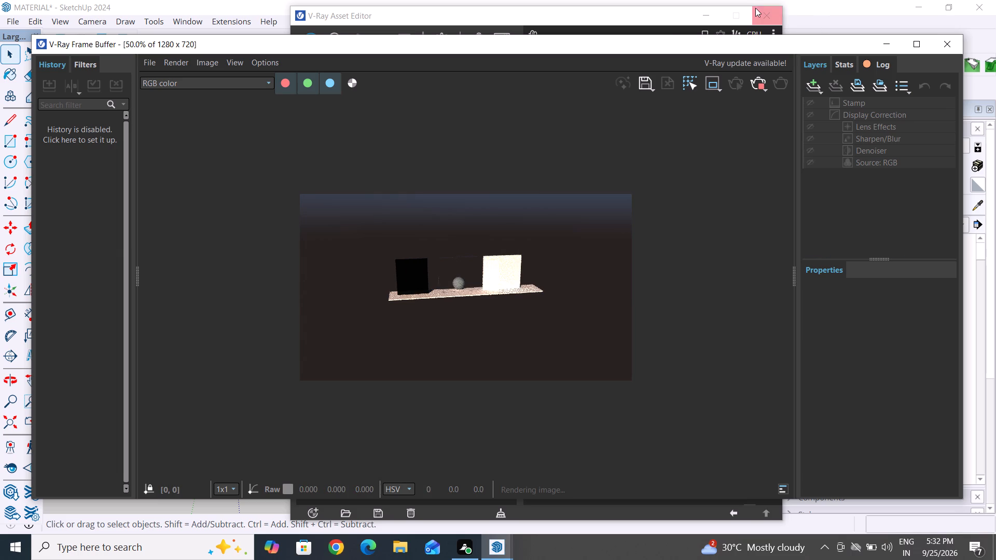
click(818, 15)
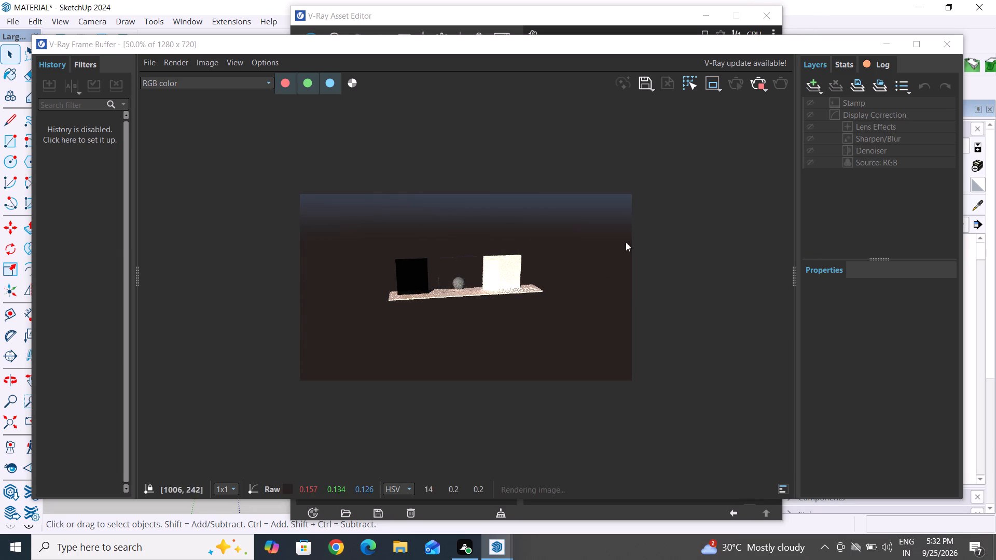
click(892, 45)
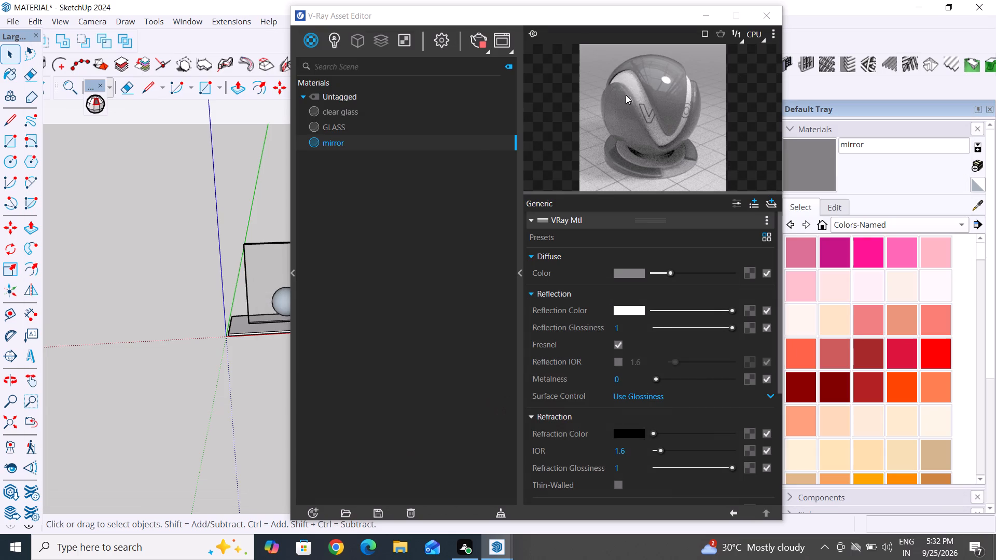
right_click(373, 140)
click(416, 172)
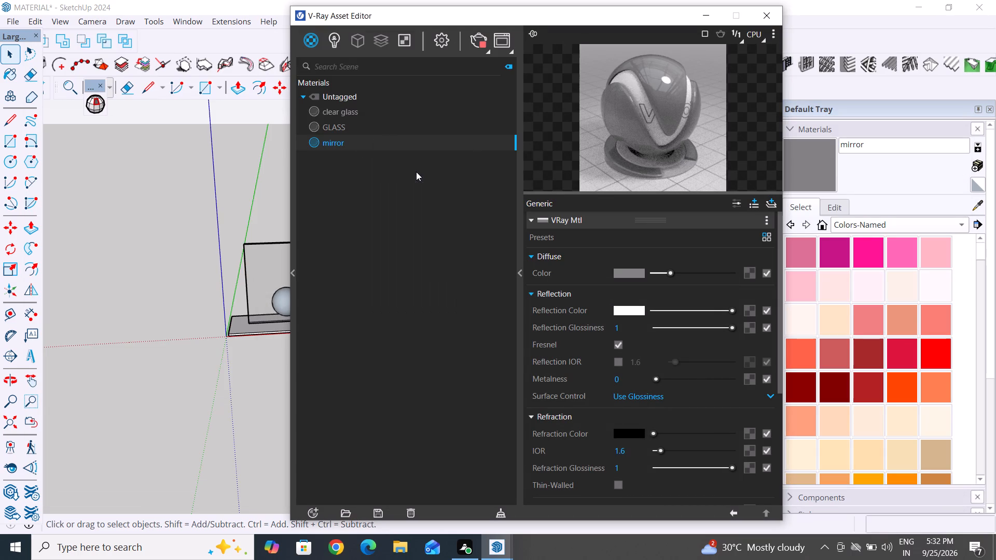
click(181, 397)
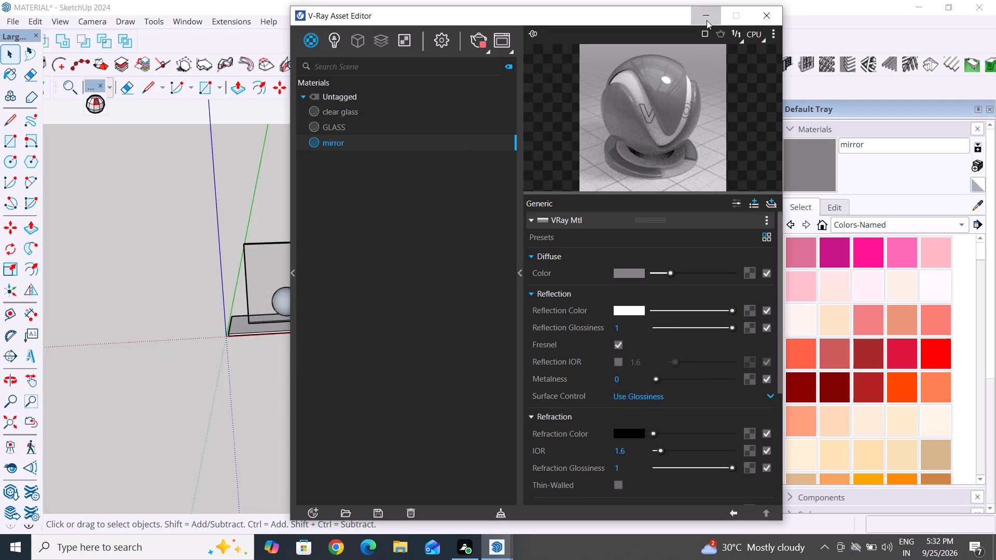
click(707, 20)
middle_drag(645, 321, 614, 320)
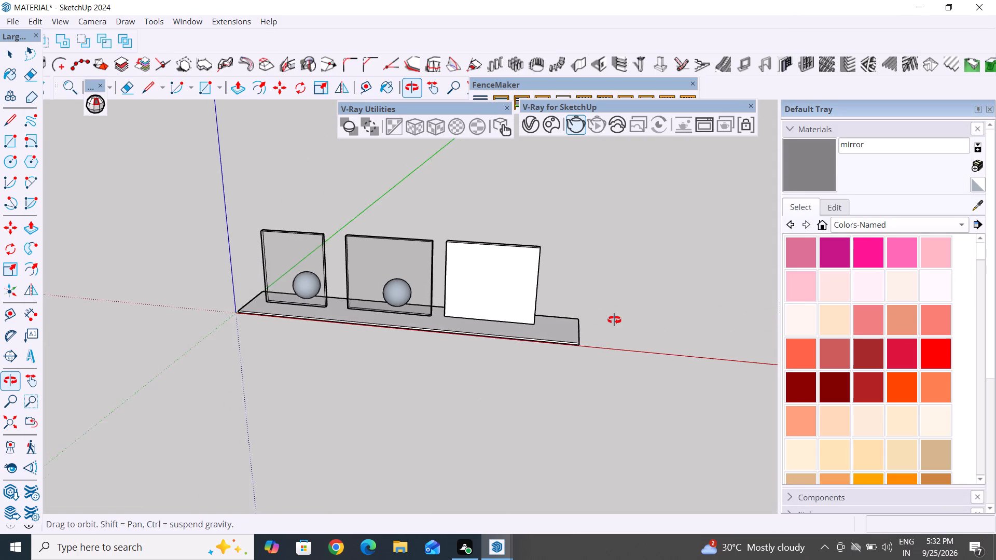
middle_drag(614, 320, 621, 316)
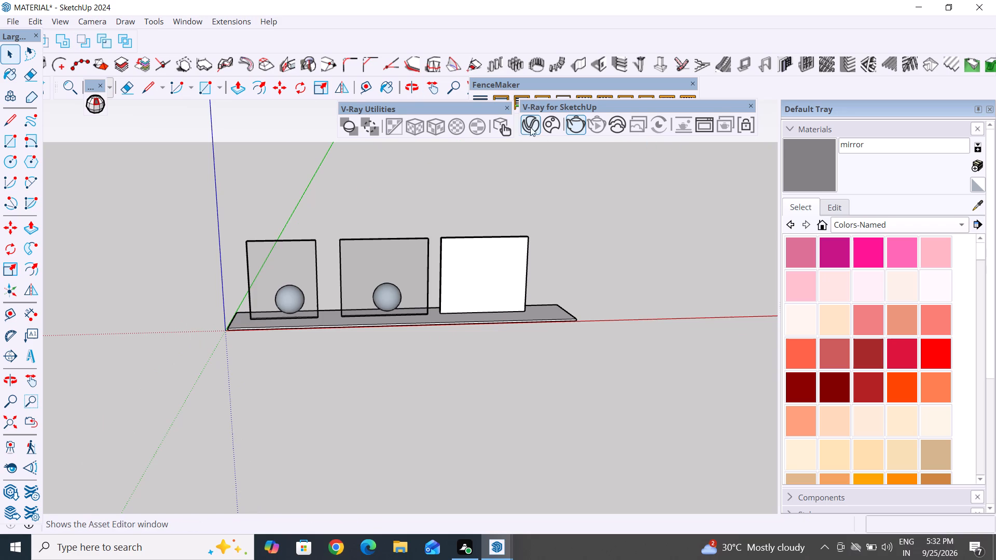
Look through the downloaded assets in the Chaos Cosmos library and switch to its online assets.
click(559, 119)
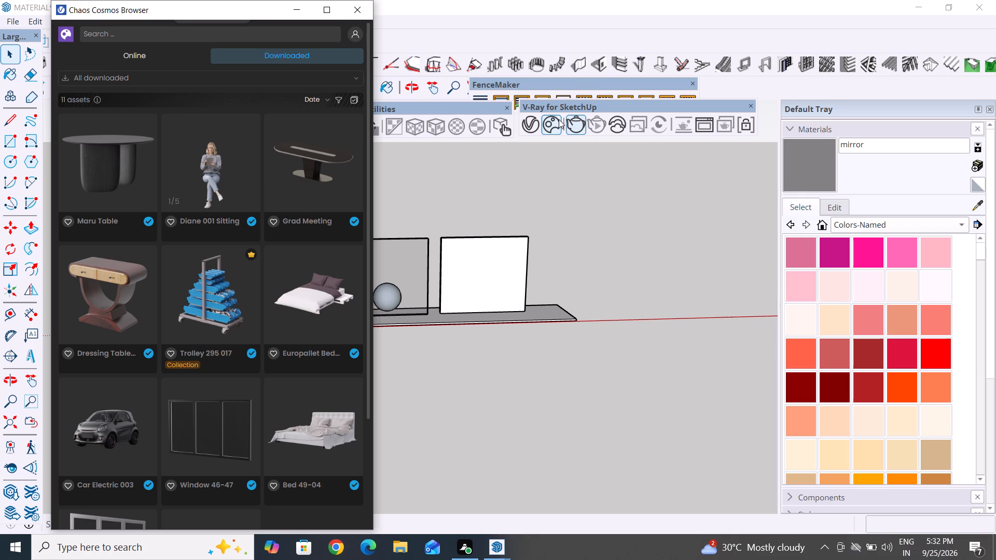
scroll(322, 396, down, 3)
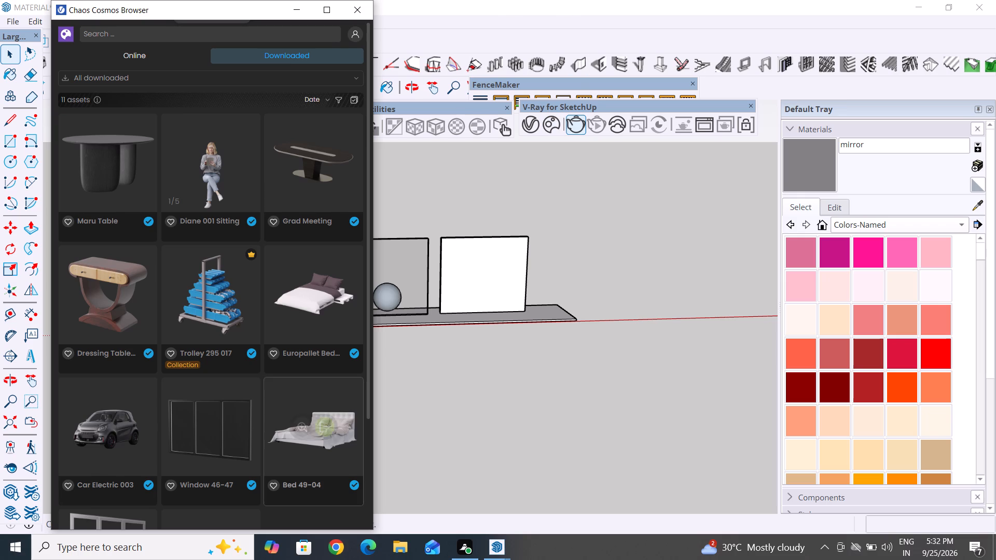
scroll(325, 397, down, 10)
scroll(241, 415, up, 6)
click(163, 55)
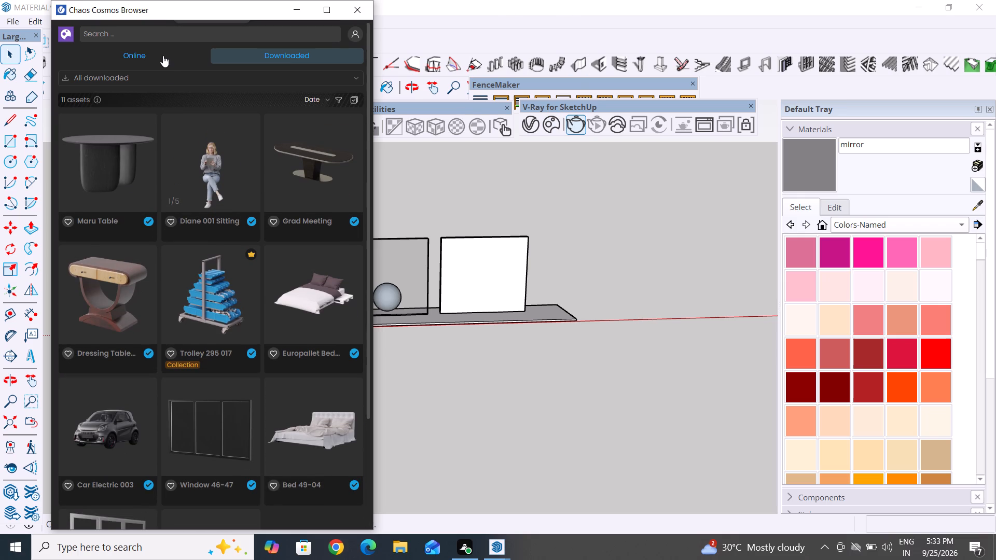
Move the sphere from behind the middle glass panel to behind the white mirror panel, about 1460' away.
middle_drag(616, 305, 359, 352)
middle_drag(536, 332, 157, 403)
scroll(617, 279, down, 6)
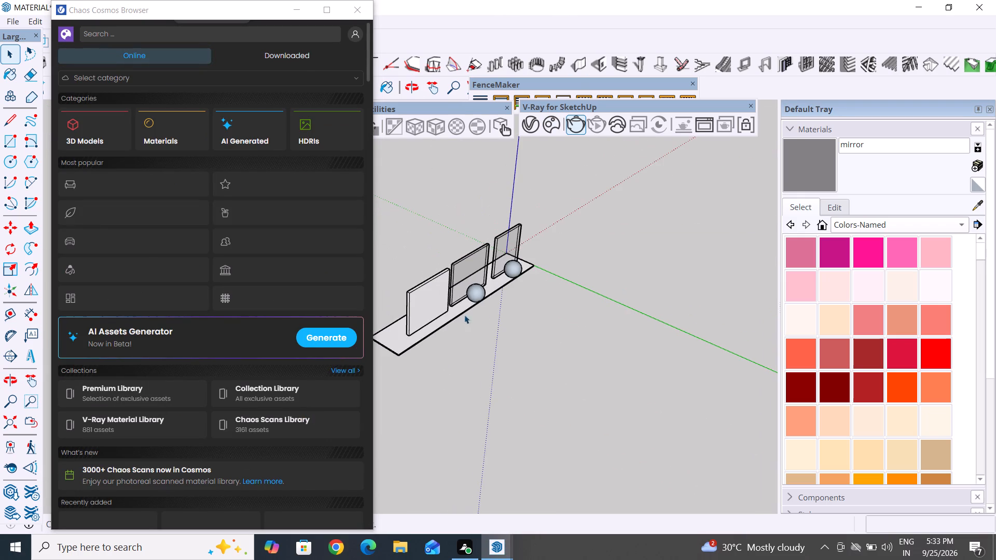
click(481, 292)
key(m)
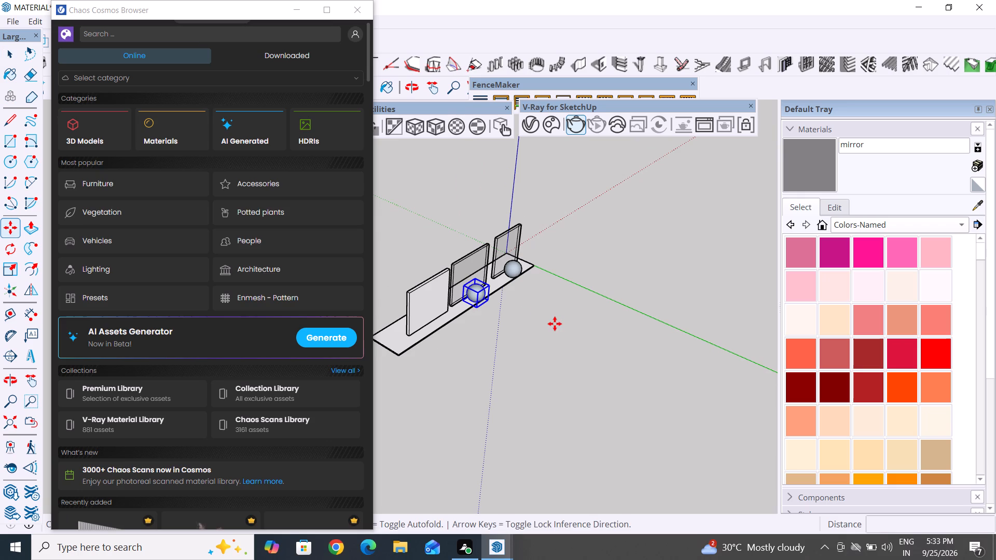
click(481, 311)
scroll(637, 342, down, 10)
middle_drag(515, 346, 773, 351)
middle_drag(419, 330, 455, 321)
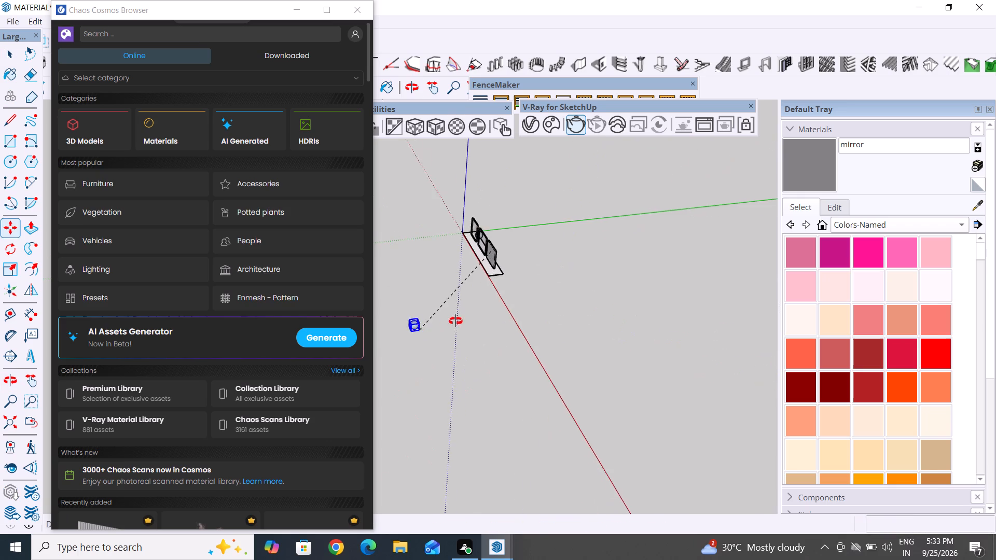
middle_drag(455, 321, 701, 236)
scroll(450, 244, up, 5)
middle_drag(418, 273, 594, 275)
scroll(374, 262, up, 4)
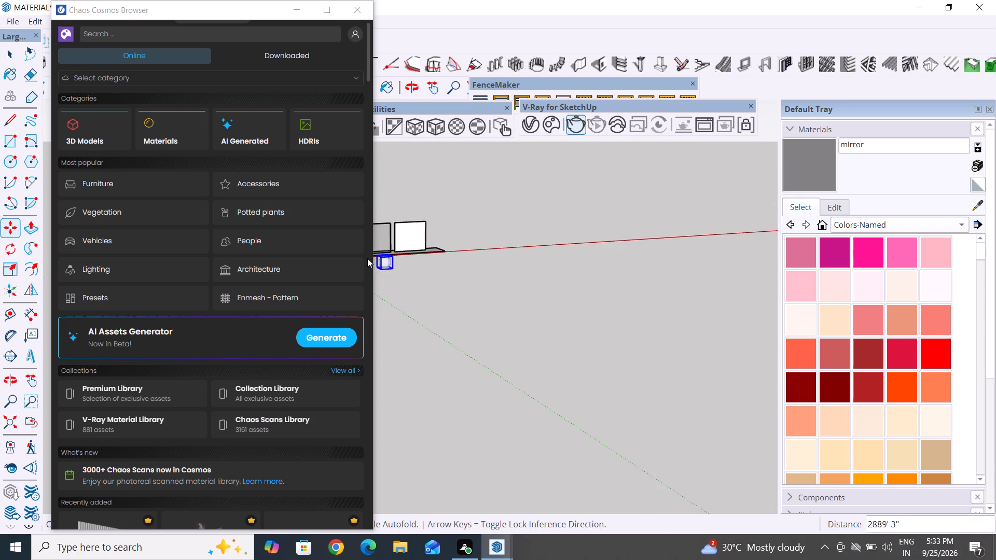
scroll(367, 258, up, 1)
scroll(532, 306, down, 12)
scroll(495, 292, up, 4)
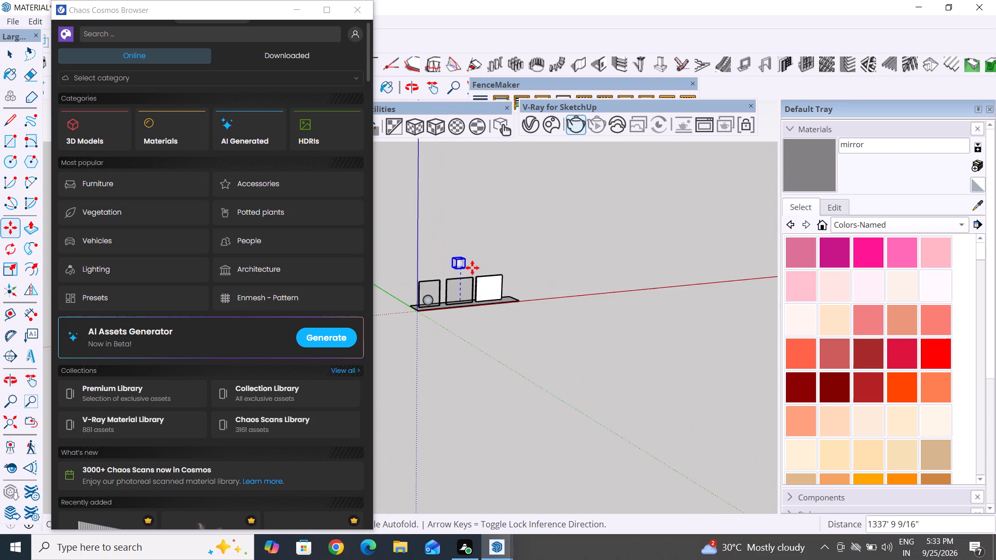
scroll(472, 268, up, 8)
scroll(550, 315, up, 6)
middle_drag(478, 381, 505, 405)
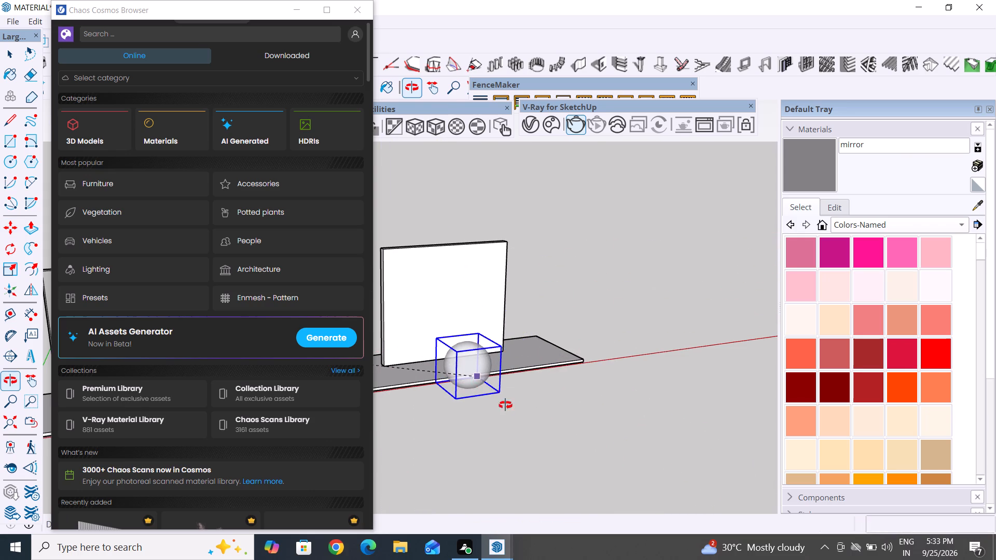
middle_drag(505, 405, 356, 480)
middle_drag(587, 379, 559, 404)
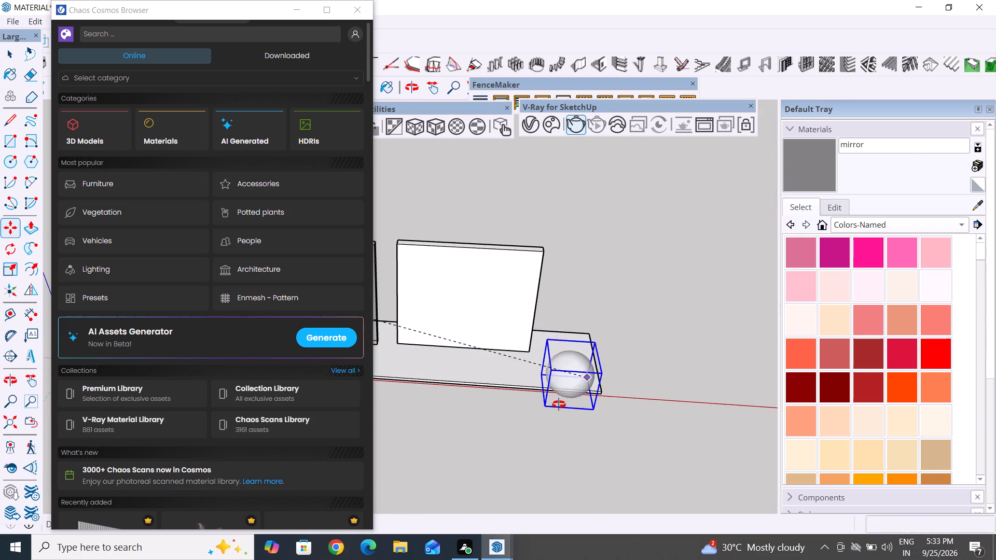
middle_drag(559, 404, 202, 481)
scroll(675, 327, down, 13)
middle_drag(701, 345, 687, 344)
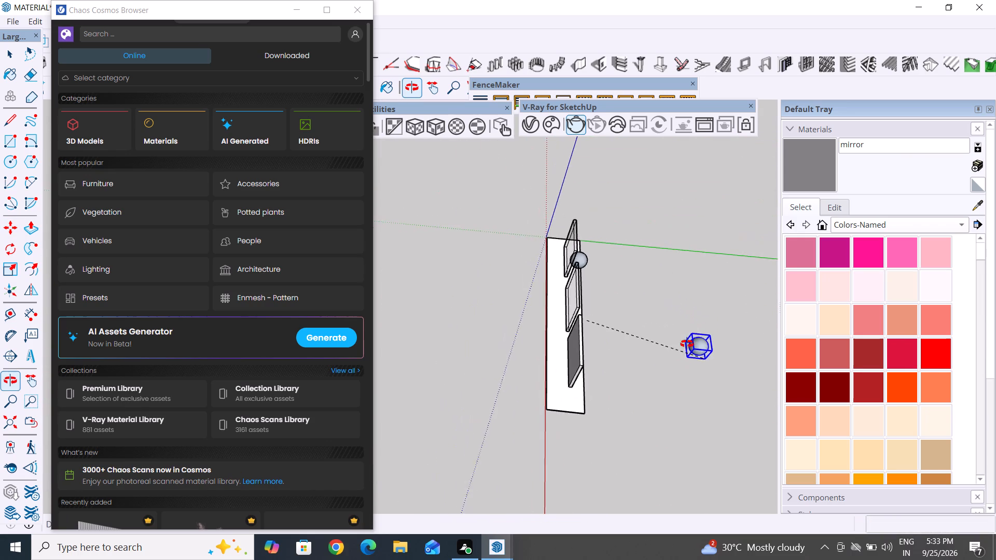
middle_drag(687, 344, 551, 239)
scroll(522, 412, up, 5)
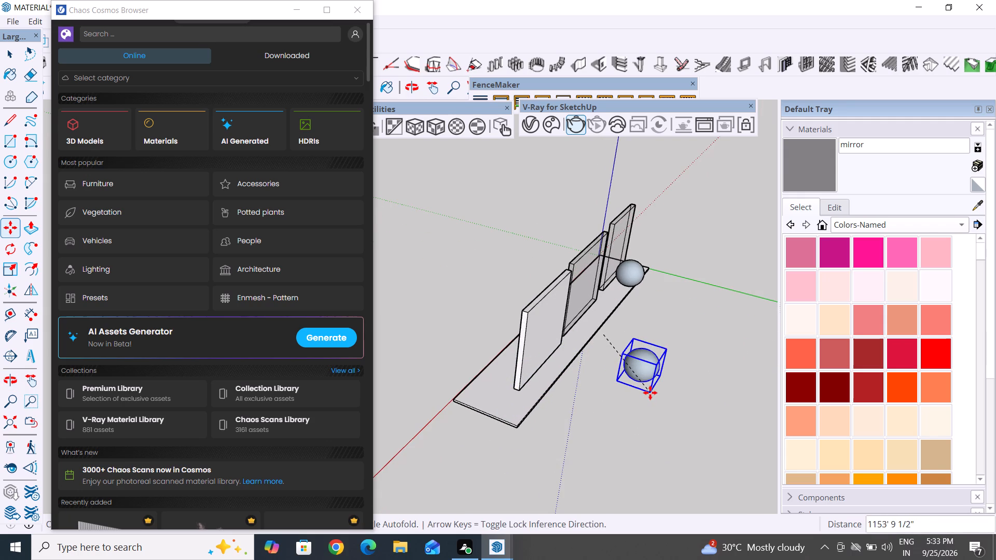
click(571, 401)
Close the Cosmos library, render the three panels from the front again and examine the mirror panel in the result.
scroll(590, 419, down, 5)
middle_drag(472, 453, 755, 451)
scroll(550, 386, down, 6)
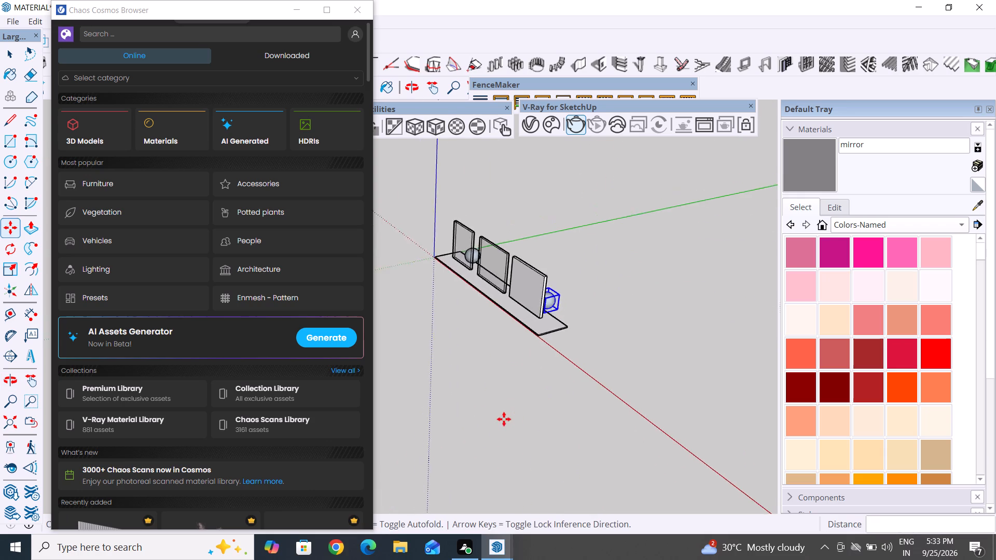
middle_drag(520, 437, 748, 407)
scroll(655, 431, down, 6)
middle_drag(507, 380, 584, 328)
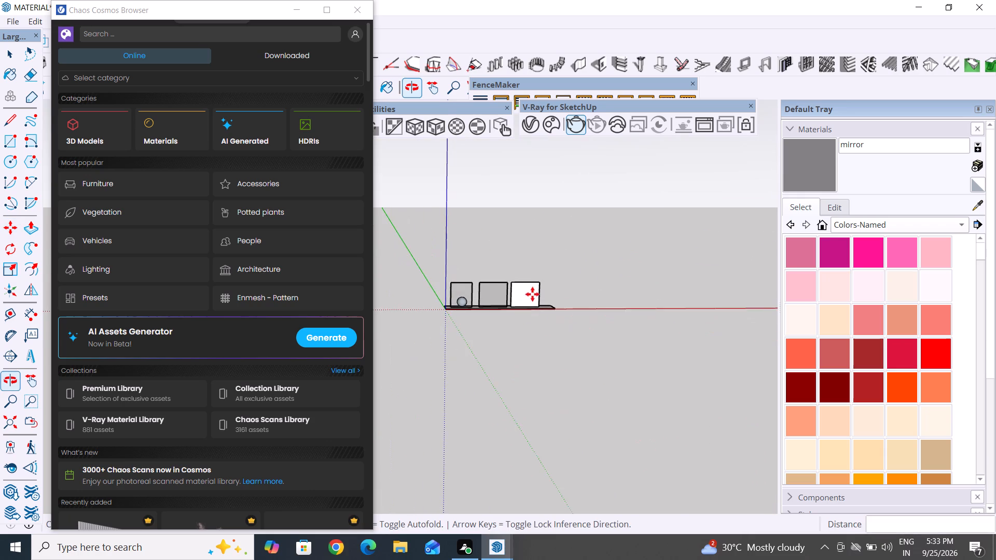
scroll(532, 294, up, 15)
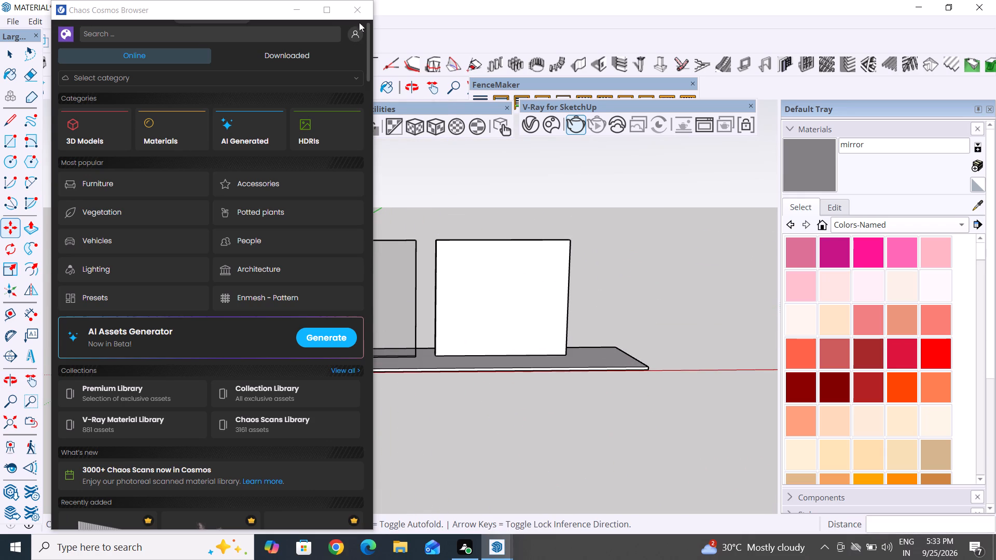
click(366, 5)
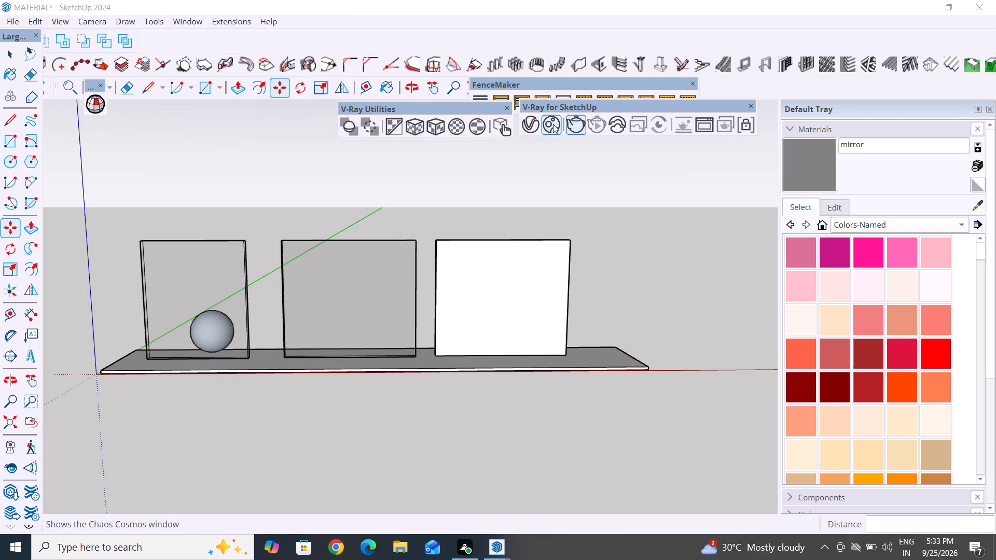
click(534, 118)
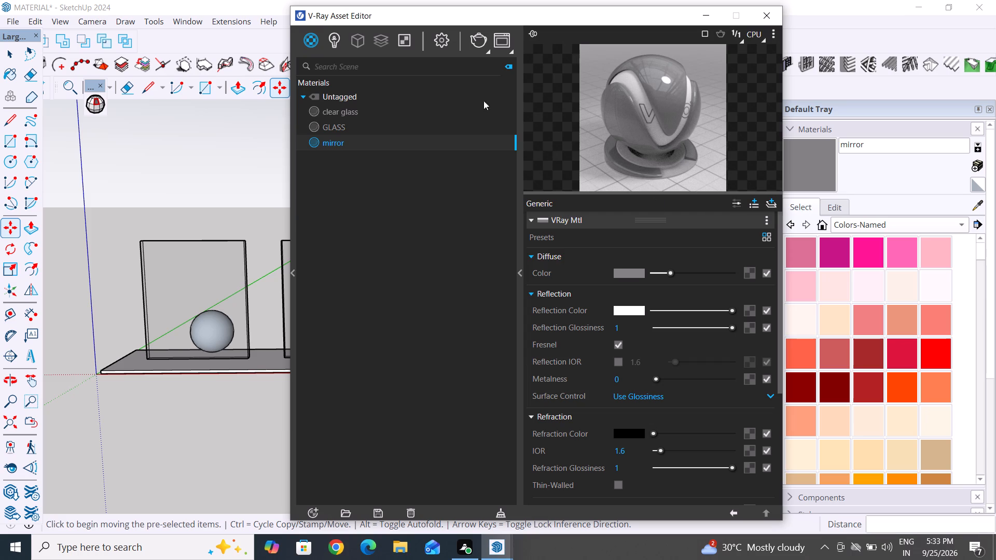
click(483, 46)
click(475, 72)
scroll(553, 302, up, 4)
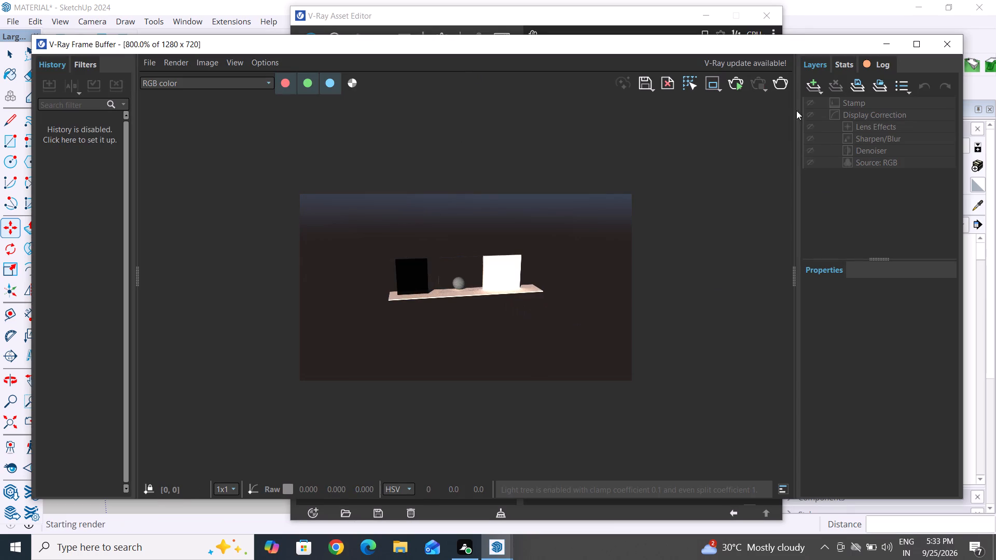
click(730, 83)
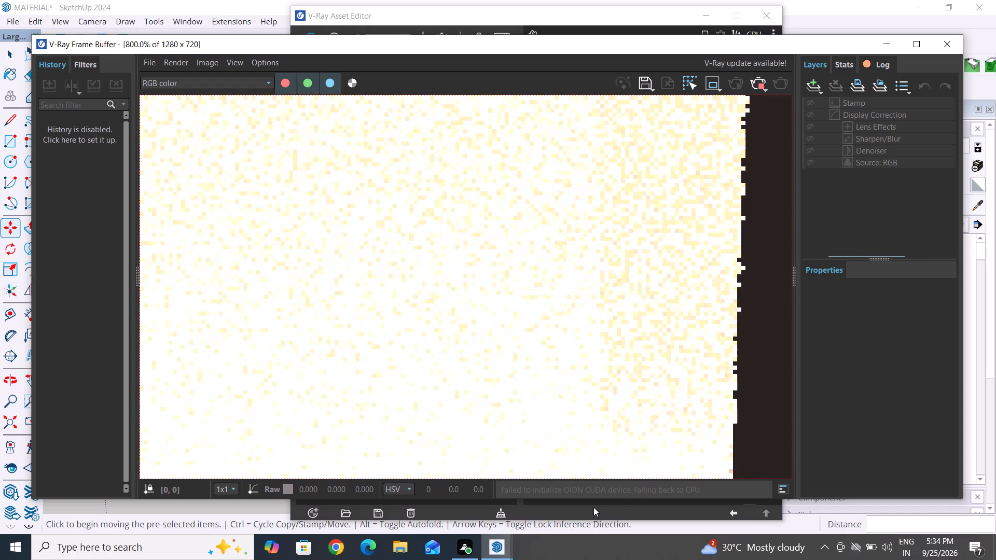
scroll(508, 317, down, 3)
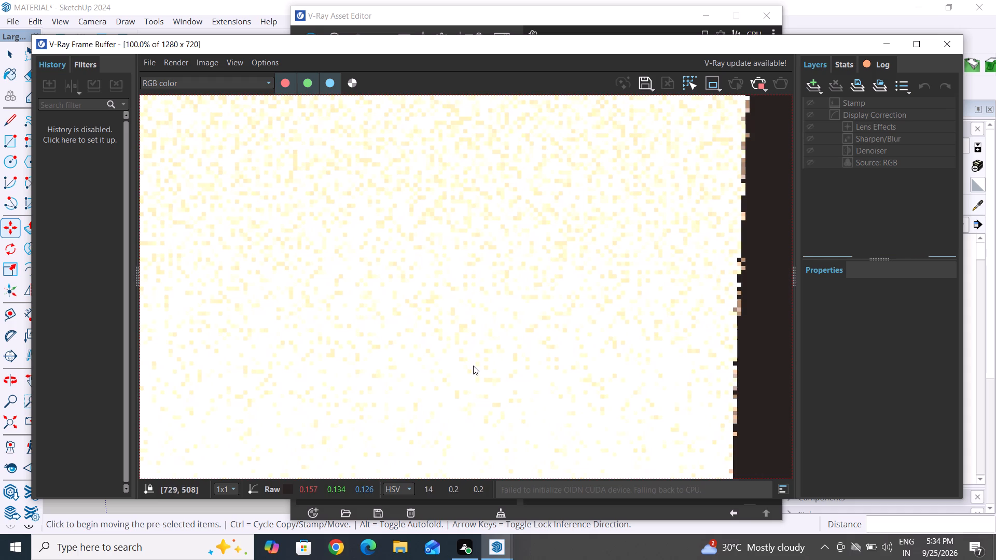
scroll(472, 370, down, 2)
scroll(448, 290, up, 4)
scroll(517, 292, up, 1)
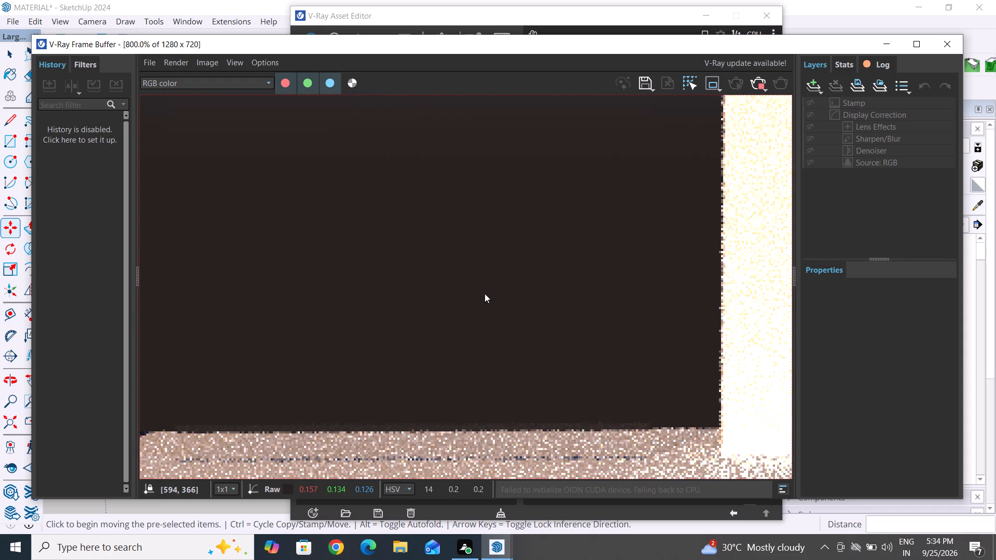
scroll(506, 366, down, 4)
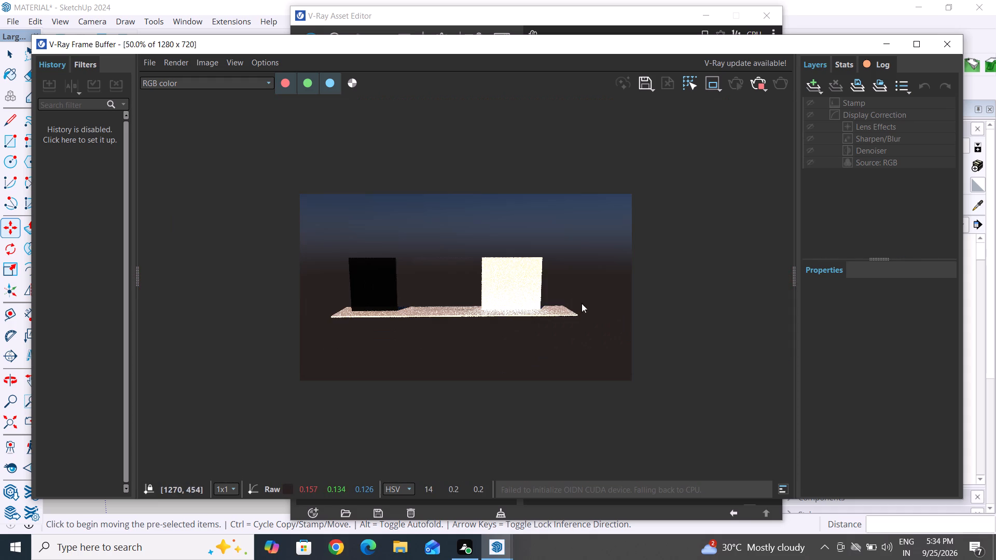
Examine the white mirror panel up close in the finished render, and close the frame buffer.
scroll(534, 289, up, 2)
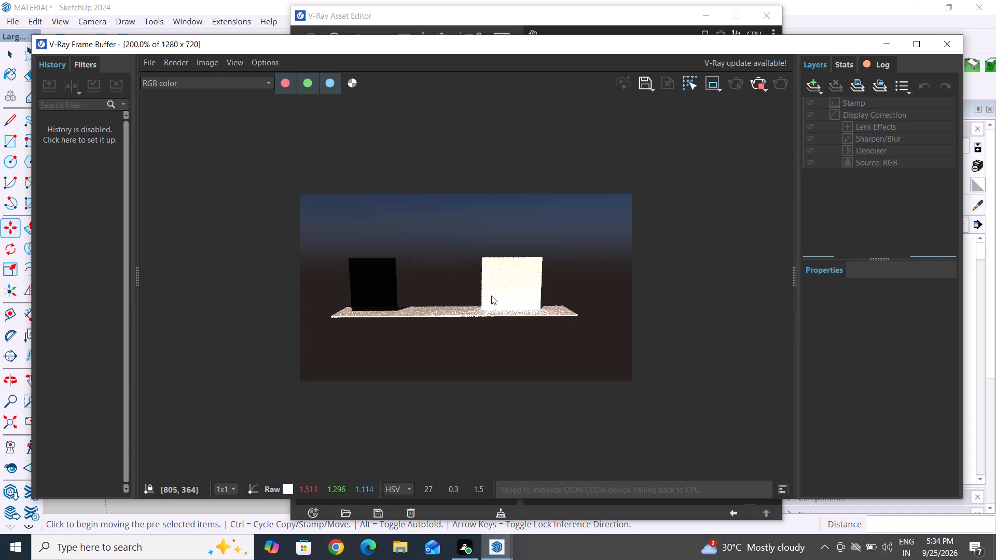
middle_drag(646, 332, 487, 374)
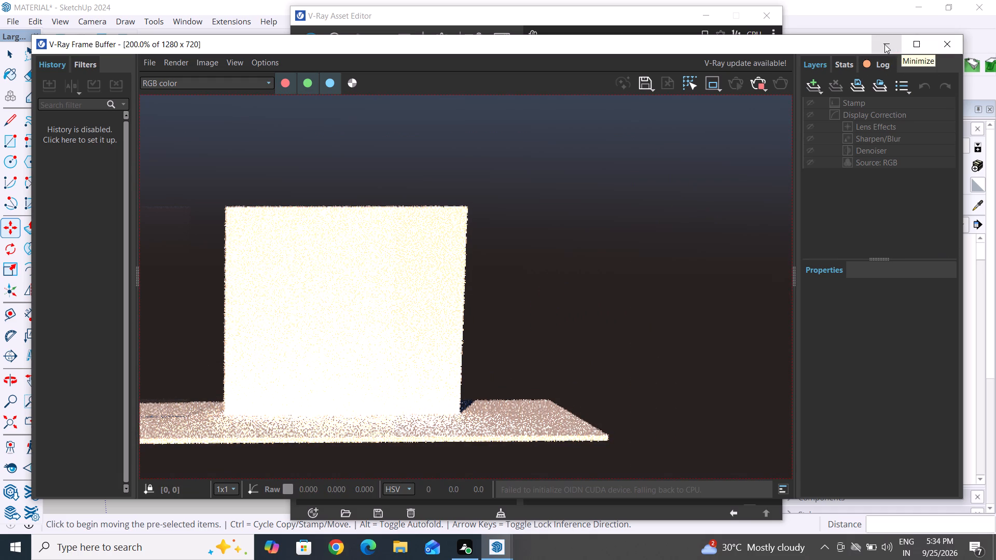
click(941, 45)
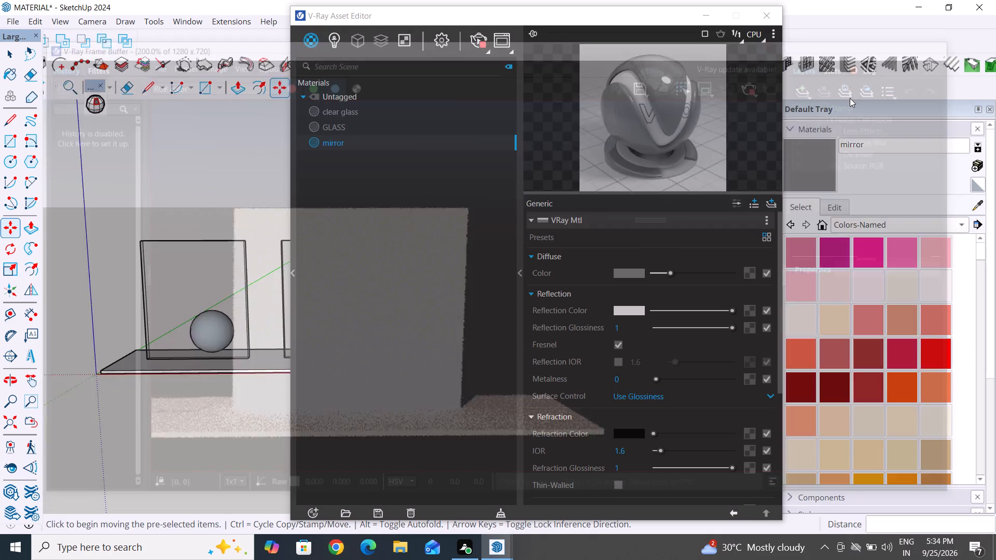
Close the Asset Editor and move the selected sphere slightly, keeping it behind the white mirror panel by the base's rear edge.
click(224, 420)
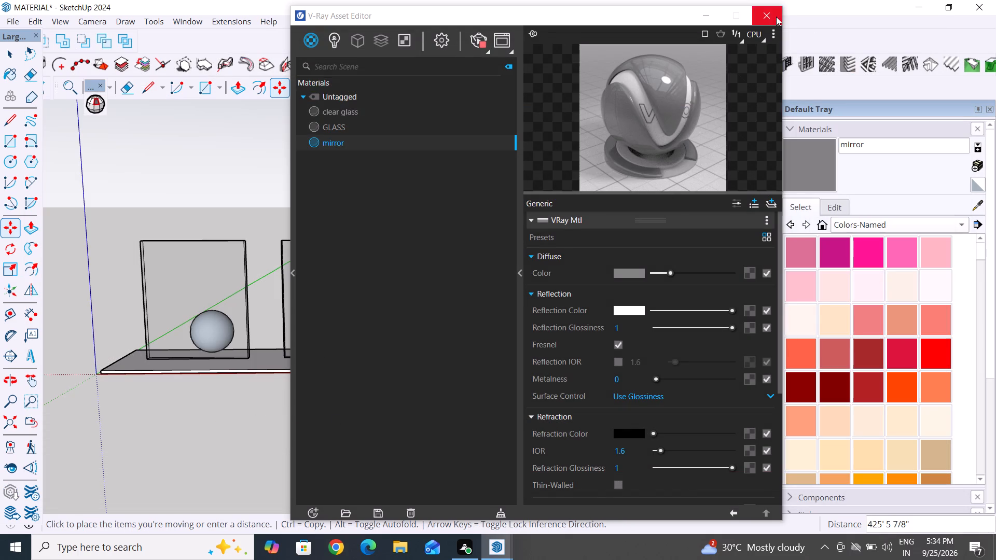
click(776, 17)
scroll(584, 306, down, 5)
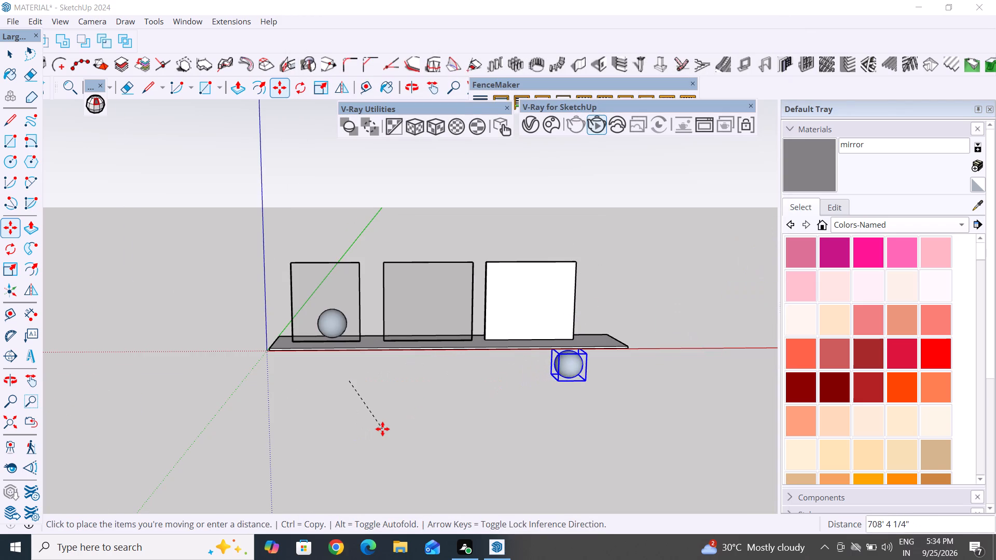
middle_drag(437, 413, 37, 344)
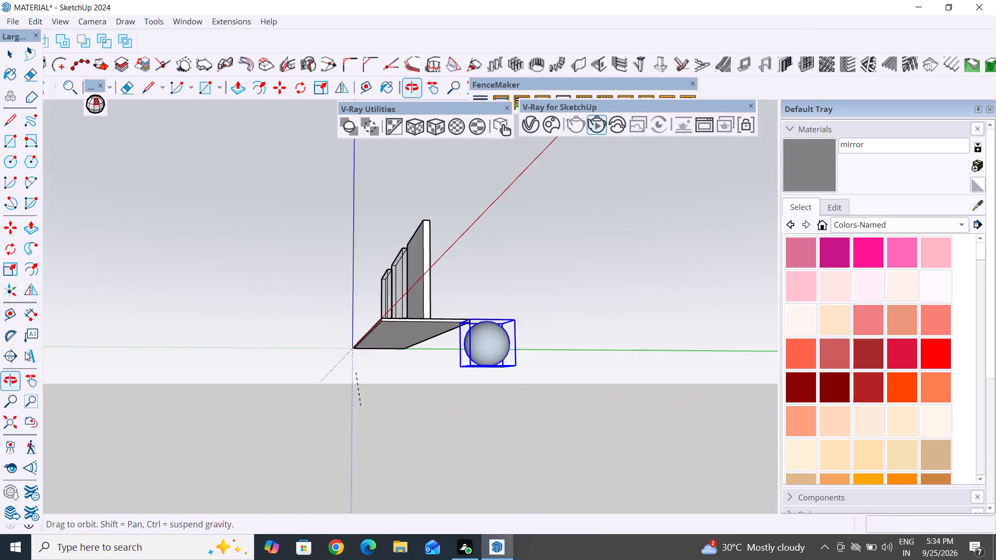
middle_drag(356, 334, 315, 428)
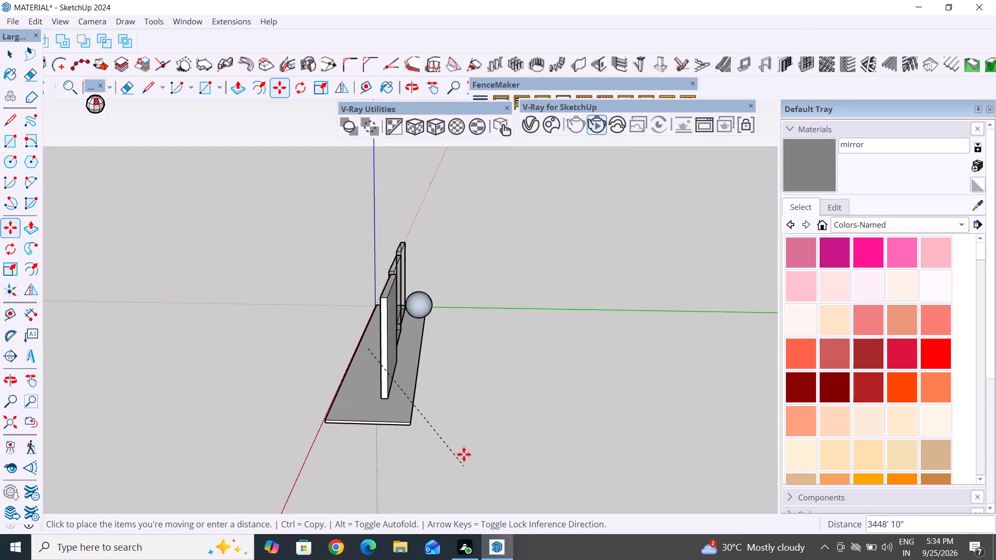
click(371, 351)
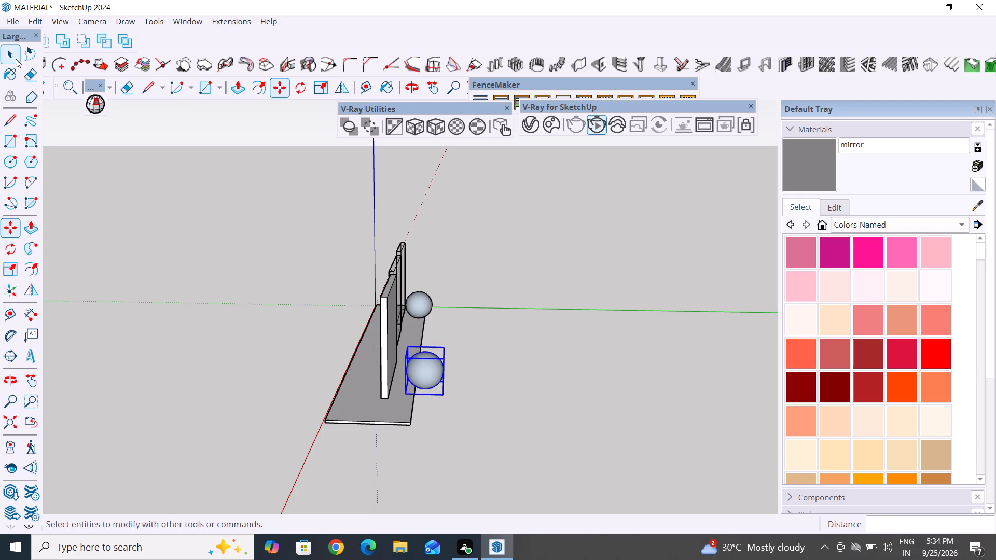
Deselect the sphere with the panels viewed from the sphere side, and stop the V-Ray render that is still running.
click(15, 58)
scroll(582, 384, down, 8)
middle_drag(648, 375, 231, 391)
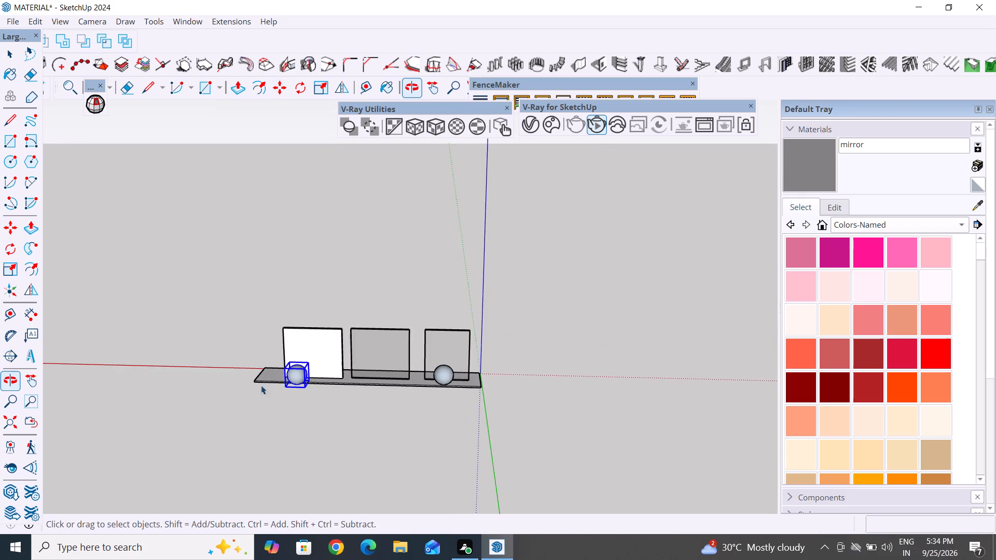
scroll(325, 411, up, 5)
middle_drag(329, 421, 375, 401)
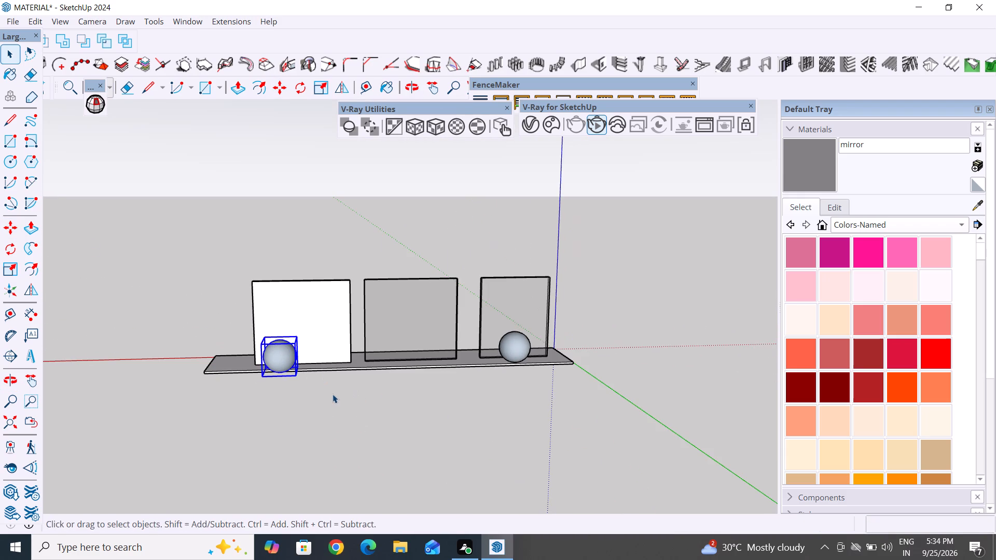
key(Escape)
key(Escape)
click(339, 413)
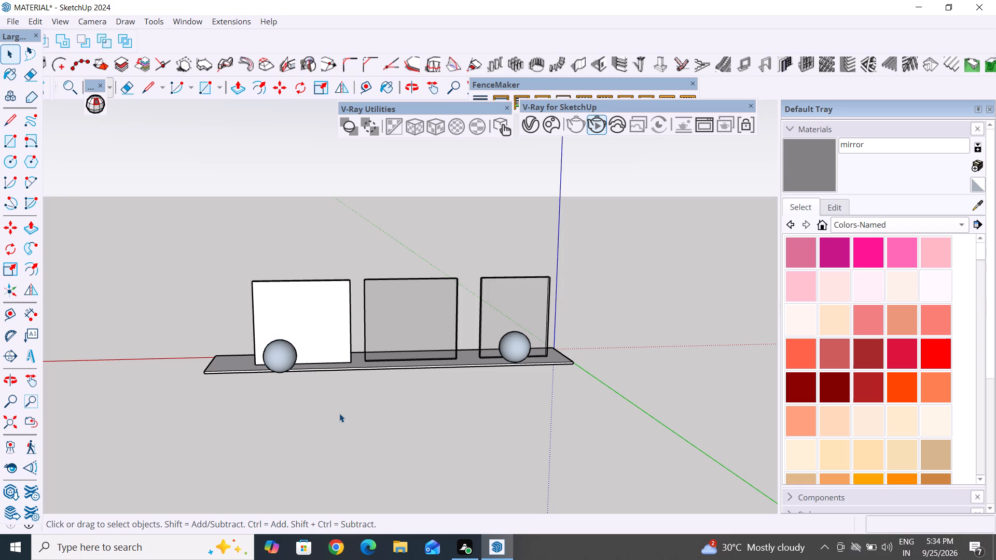
click(533, 127)
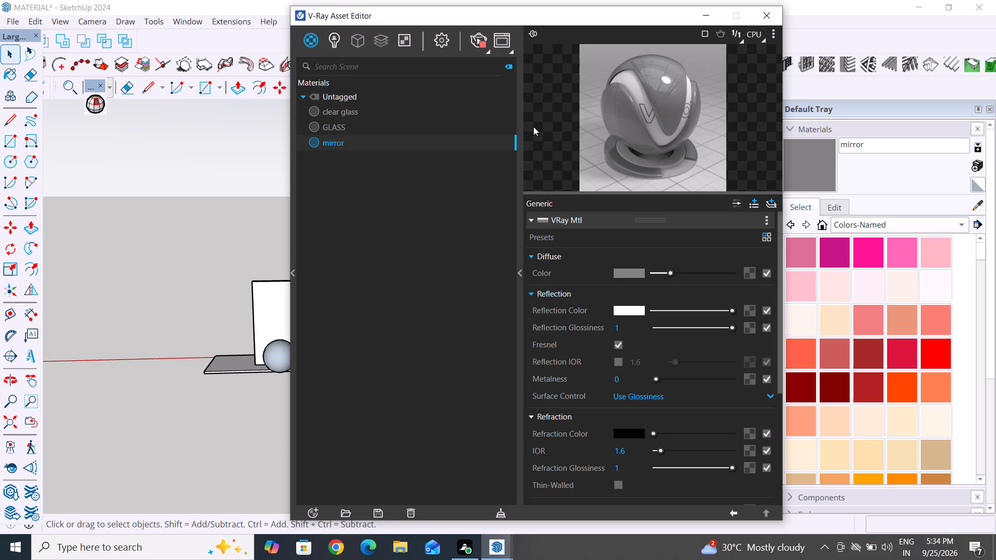
click(484, 37)
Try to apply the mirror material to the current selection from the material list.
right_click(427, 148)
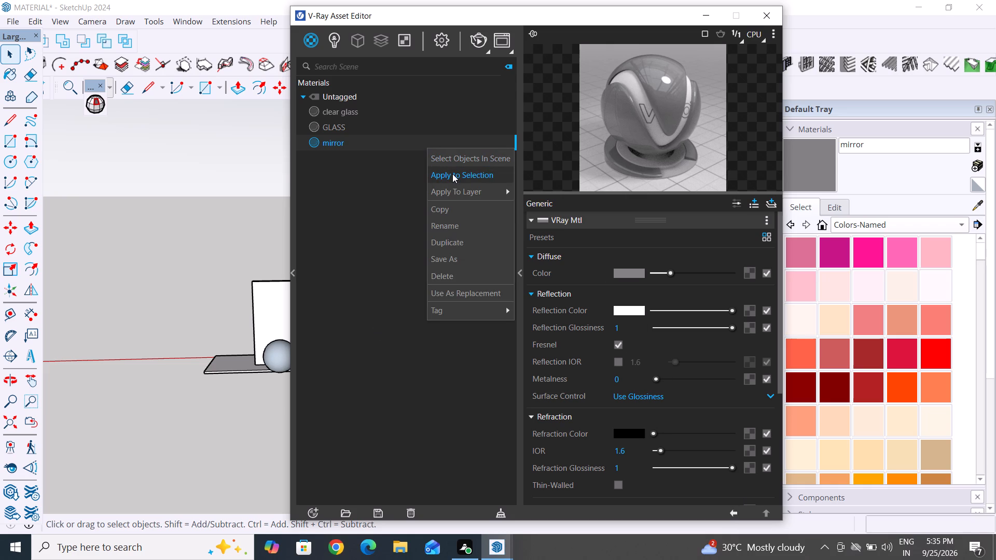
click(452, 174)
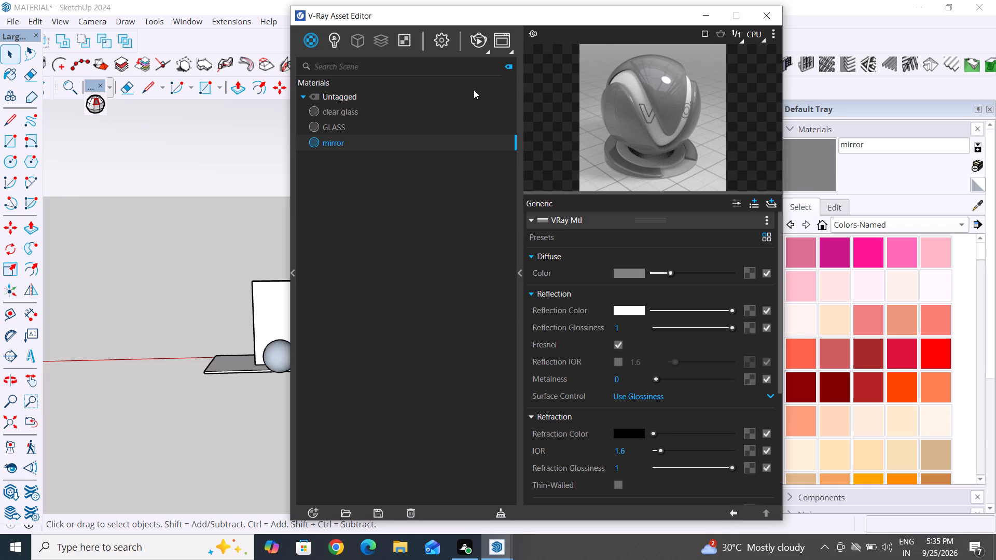
Render the panels and spheres from the sphere side and view the full image.
click(482, 41)
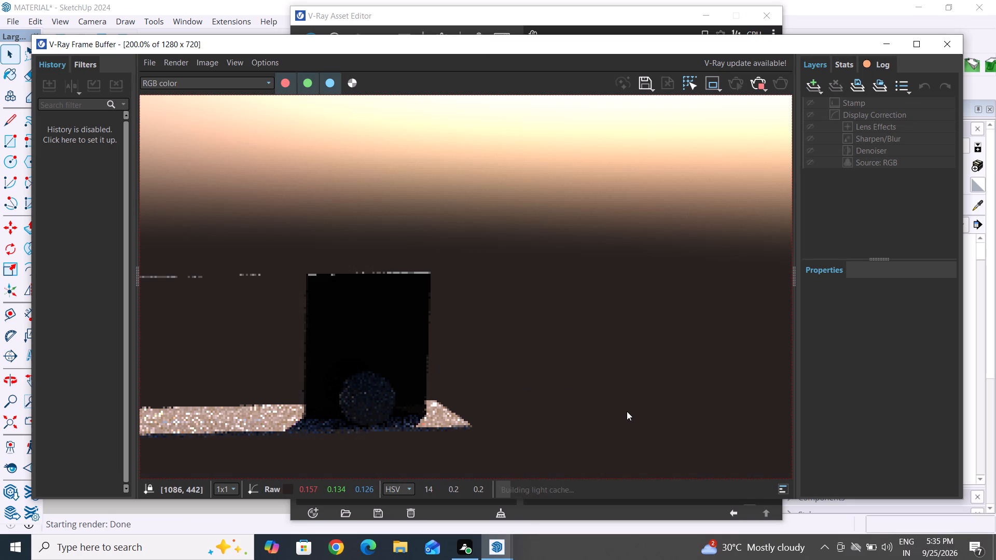
scroll(659, 374, down, 2)
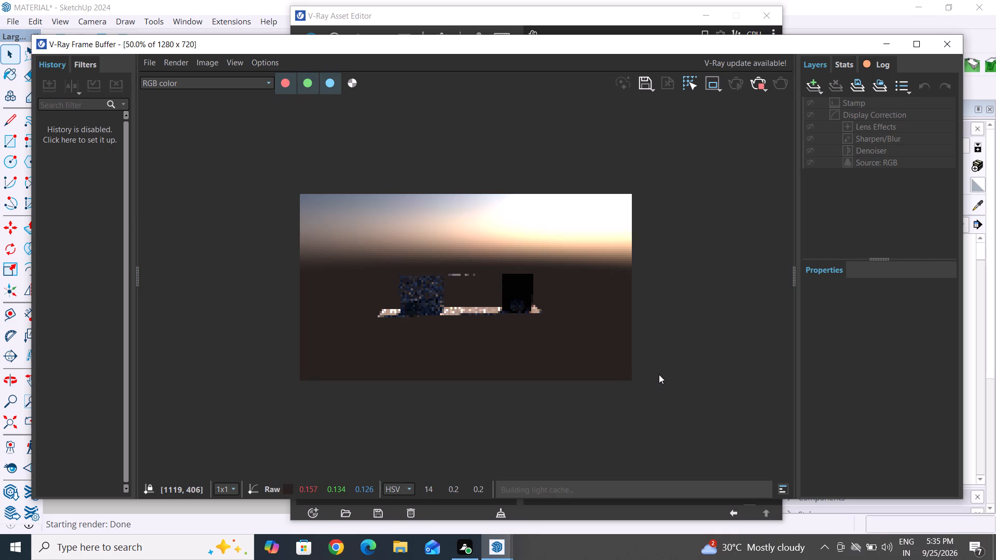
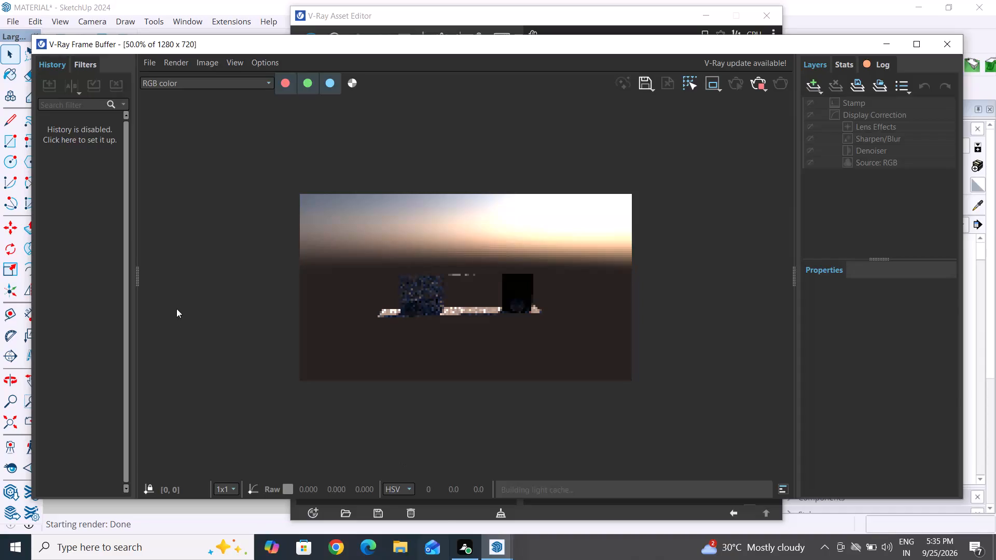
Stop the running render, start it again, and examine the panel with the dark sphere in front of it up close.
click(762, 81)
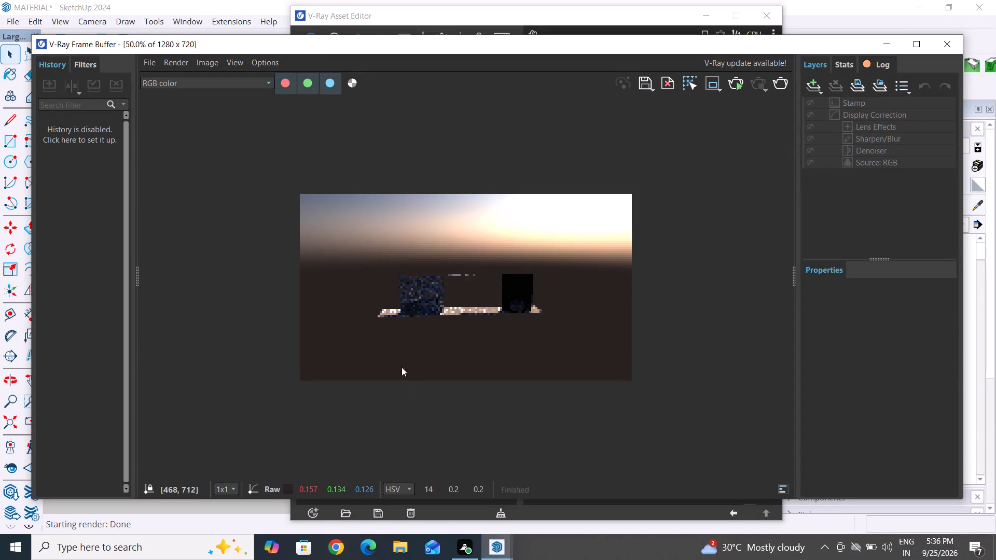
scroll(434, 349, up, 4)
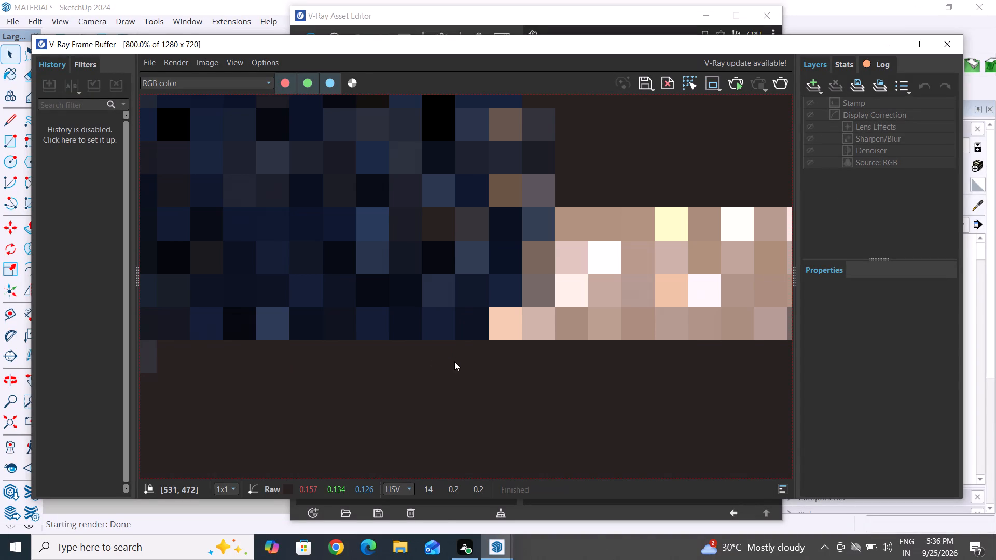
scroll(457, 362, down, 2)
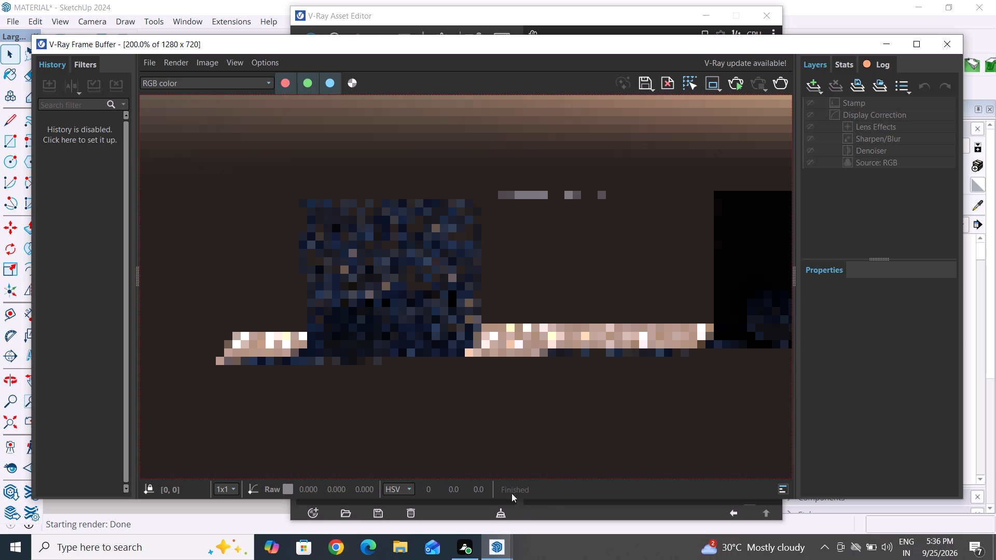
click(738, 80)
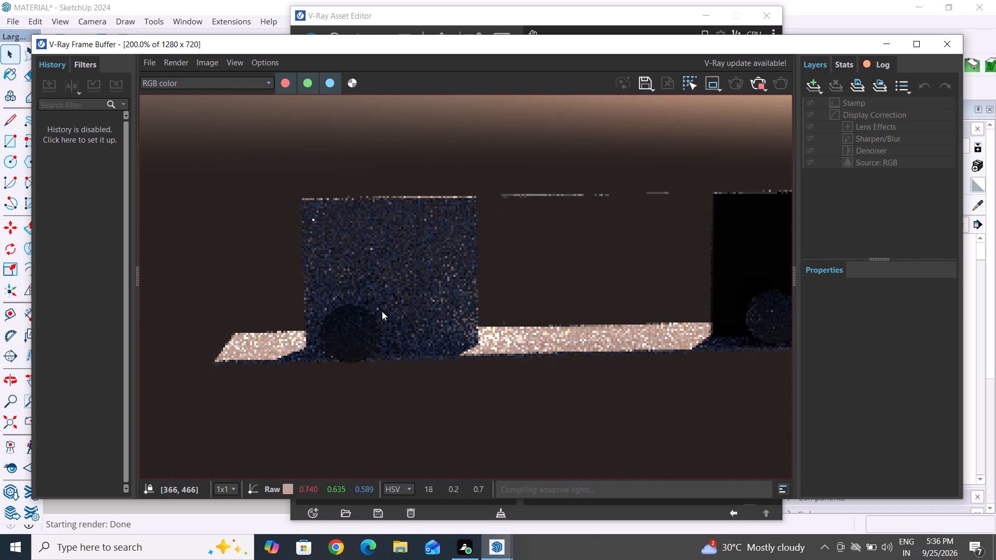
scroll(410, 328, up, 3)
scroll(412, 326, down, 2)
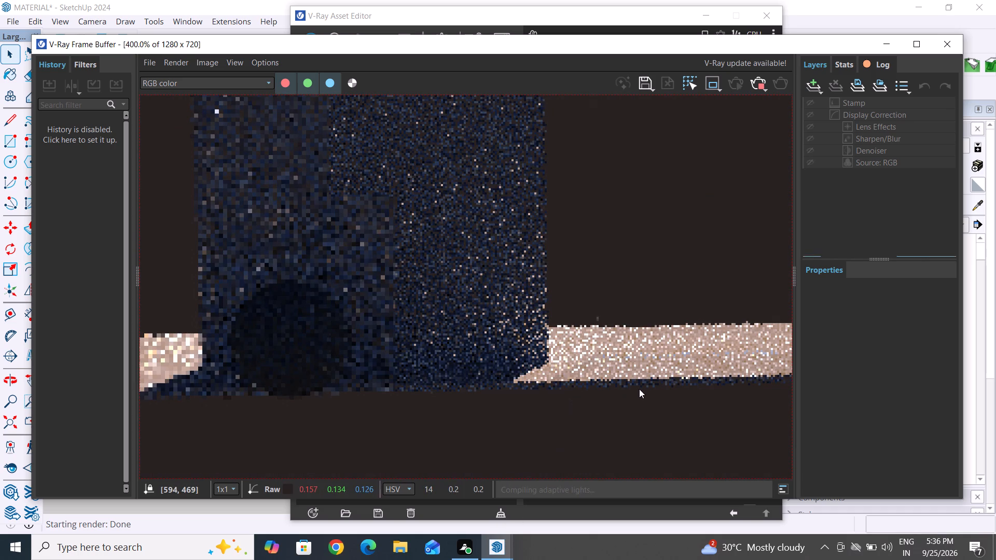
scroll(639, 389, down, 1)
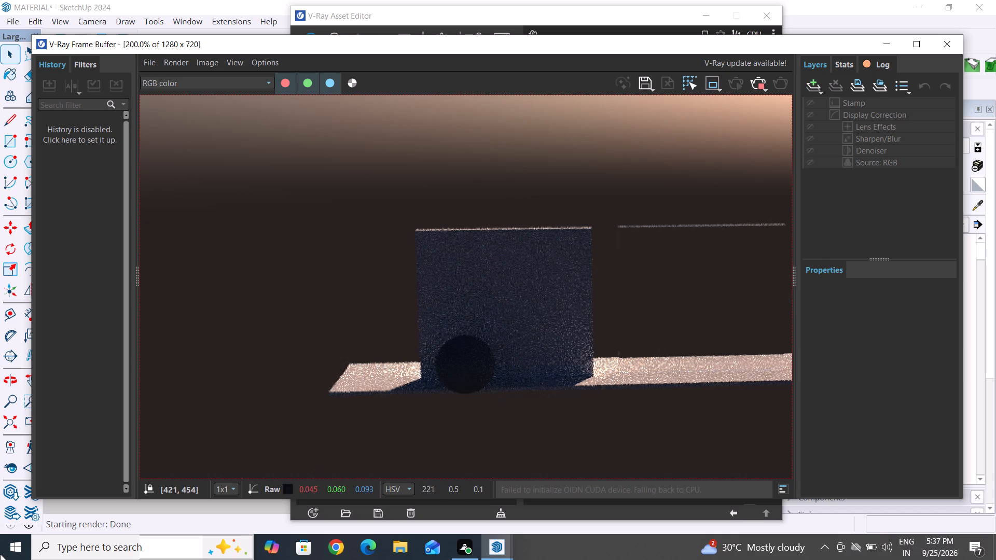
Turn off Fresnel in the mirror material's reflection settings.
click(379, 17)
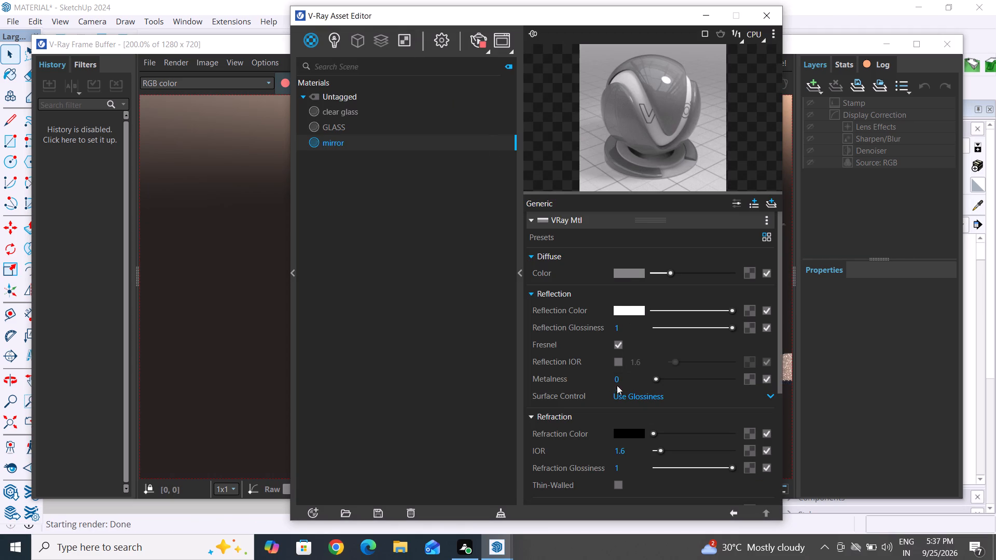
click(618, 344)
Stop the current render and start a new one with the updated mirror material.
click(478, 35)
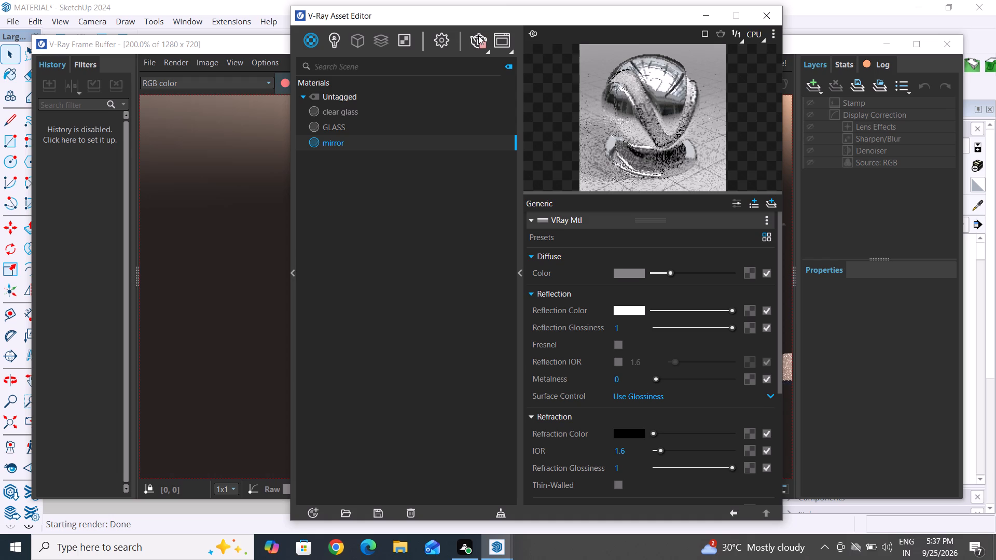
click(484, 38)
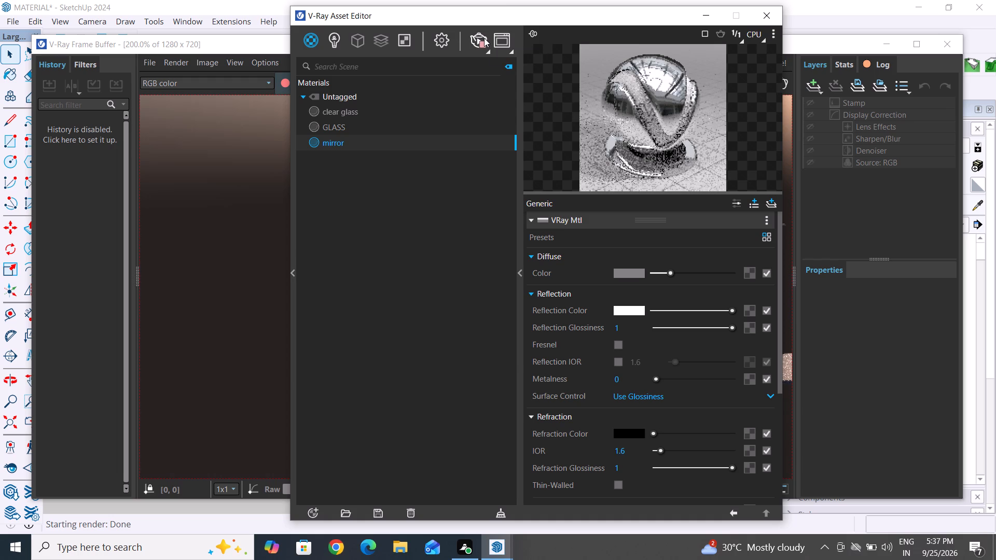
click(484, 38)
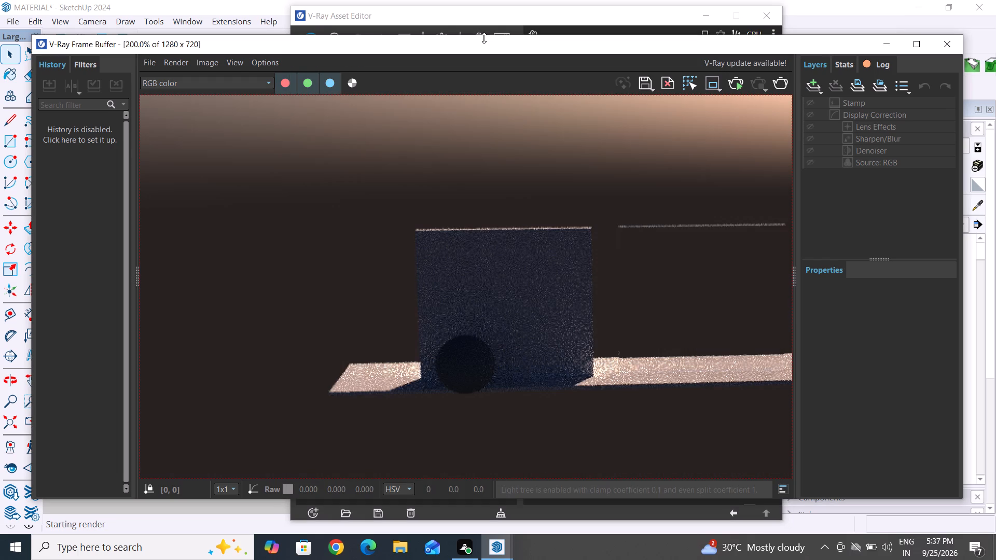
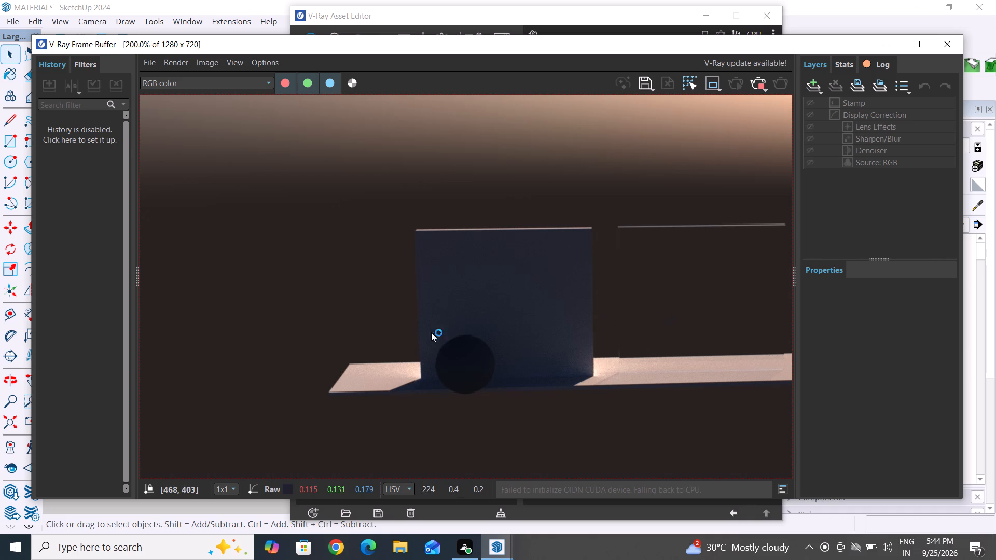
Close the render window and raise the mirror material's reflection Metalness to 1.
click(948, 44)
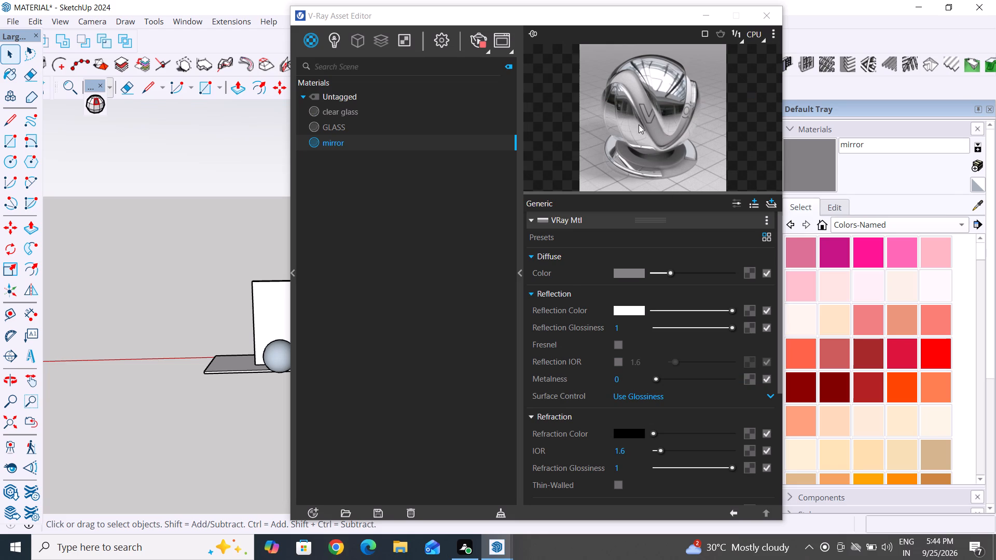
scroll(677, 75, up, 4)
scroll(694, 351, up, 3)
scroll(694, 351, down, 3)
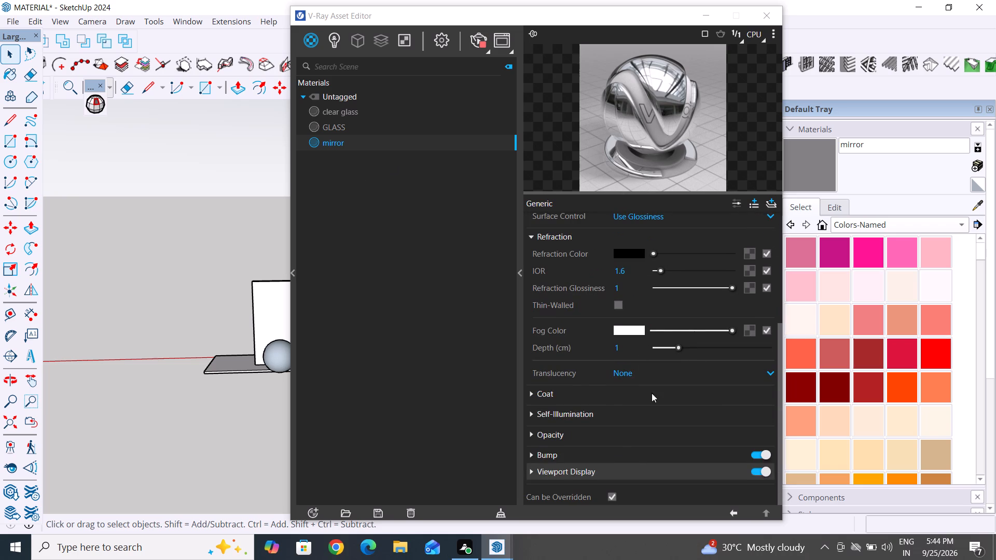
scroll(667, 367, up, 5)
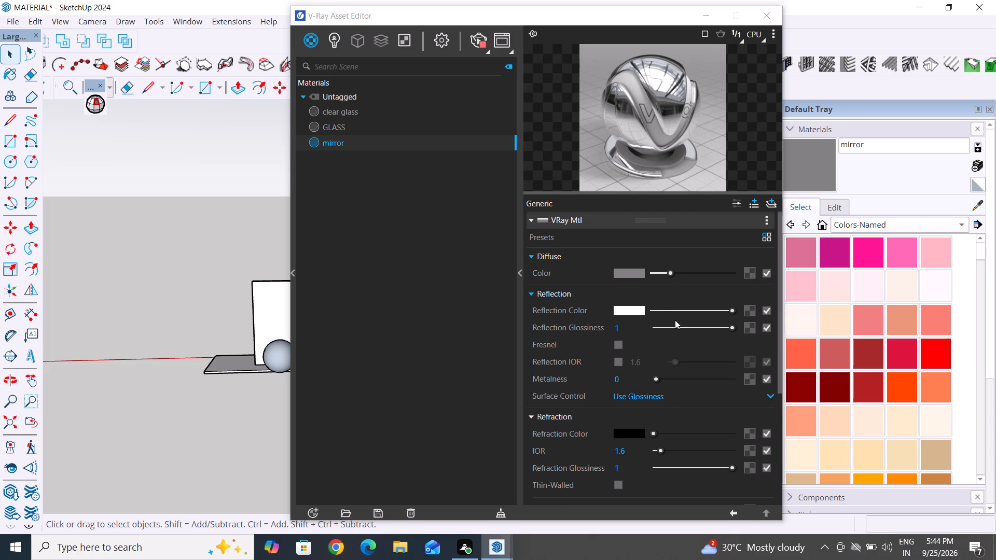
scroll(663, 403, down, 4)
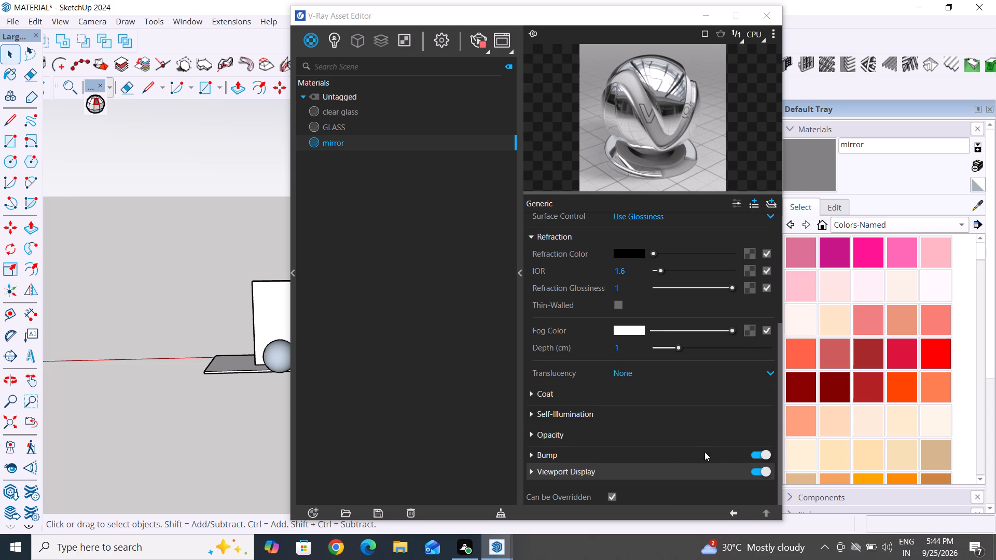
scroll(648, 444, down, 4)
scroll(554, 460, down, 4)
scroll(554, 460, up, 2)
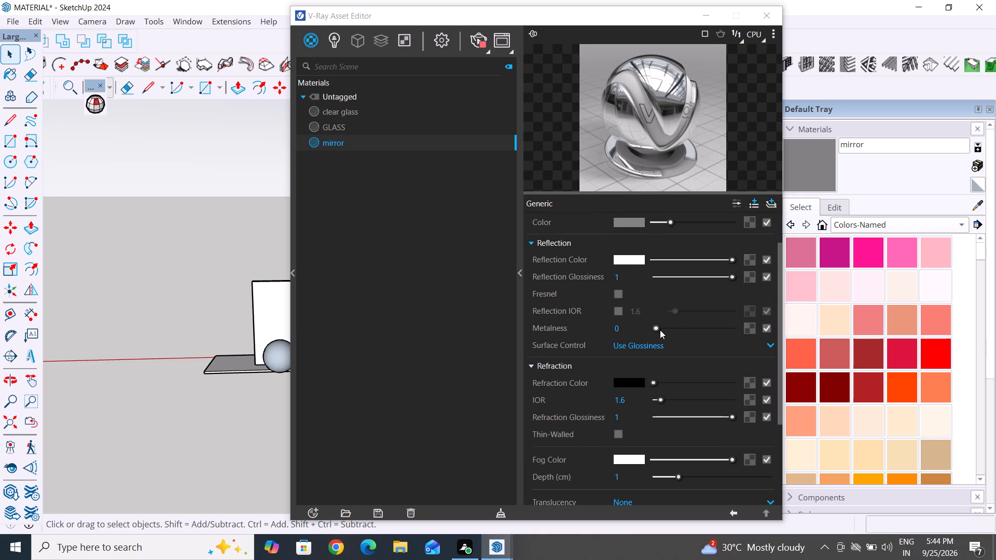
drag(656, 330, 680, 330)
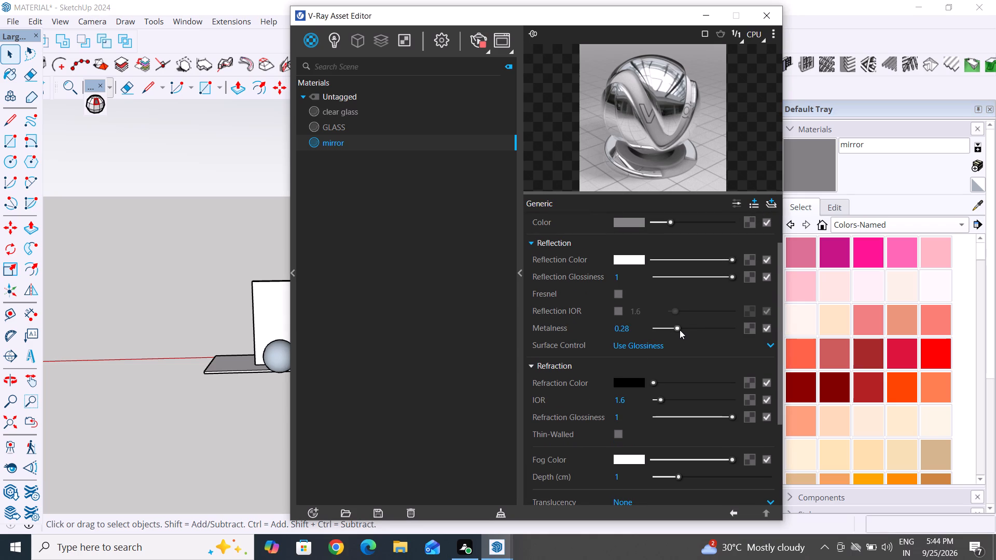
drag(680, 330, 693, 331)
drag(693, 331, 881, 340)
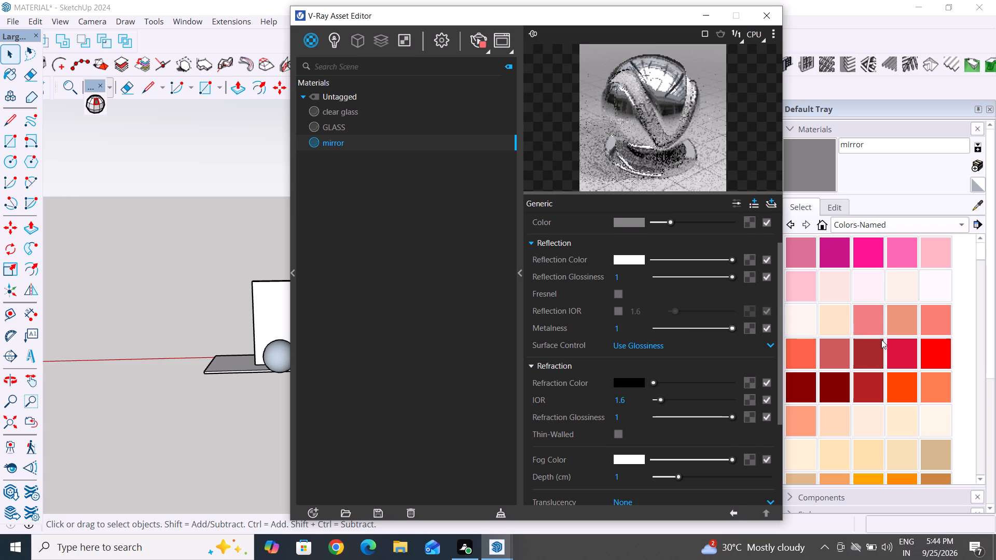
drag(881, 340, 884, 340)
Apply the mirror material to the current selection.
scroll(624, 336, down, 1)
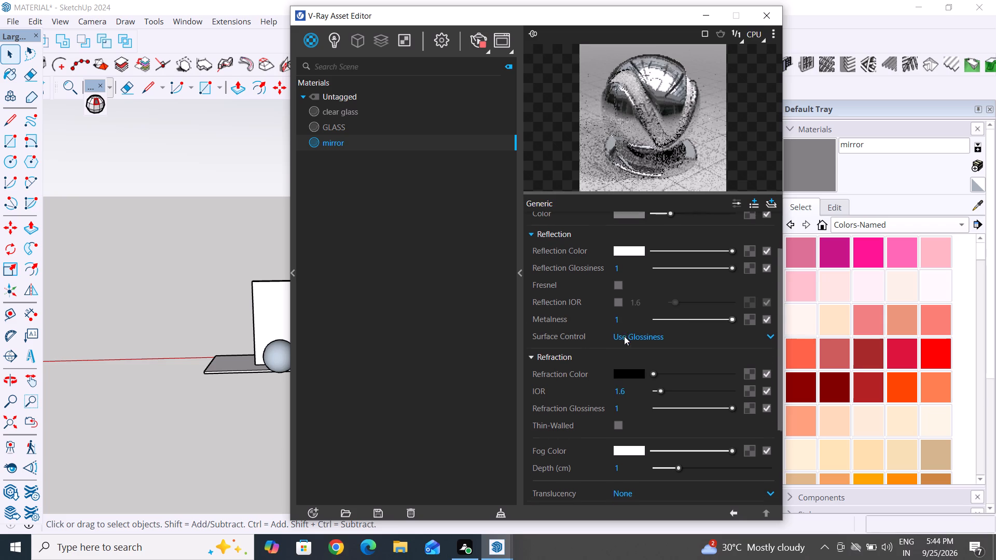
scroll(624, 336, down, 3)
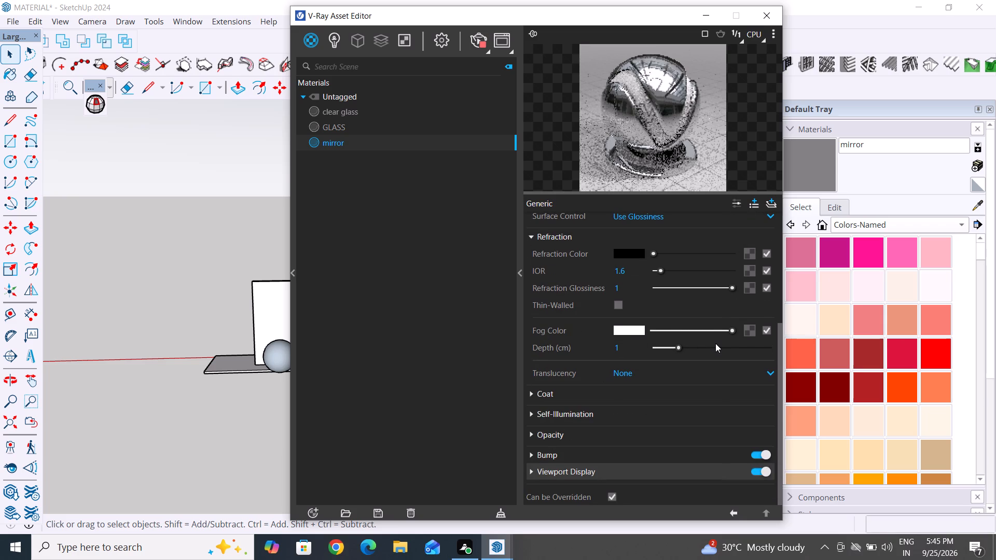
right_click(396, 145)
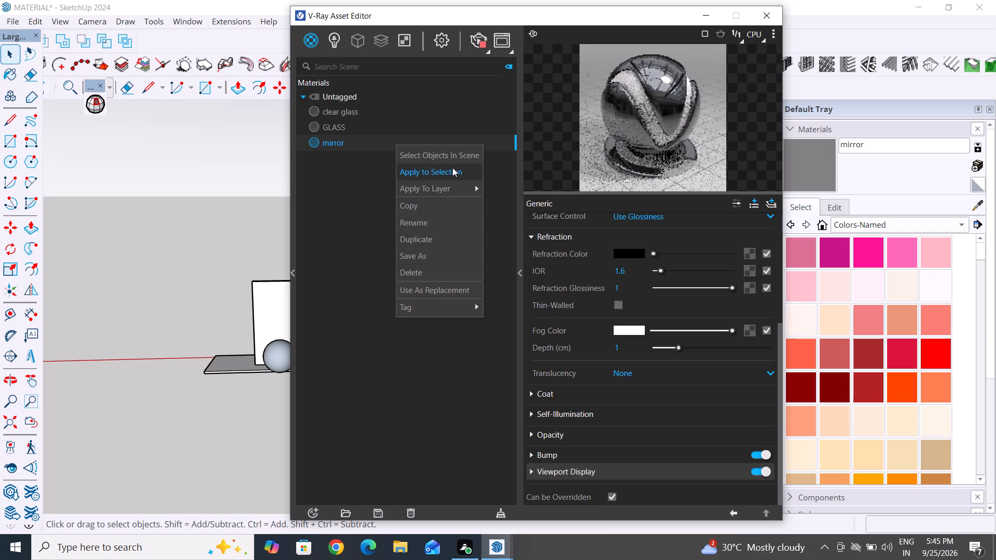
click(452, 167)
Stop the running render and start a new one with the fully metallic mirror material.
click(477, 38)
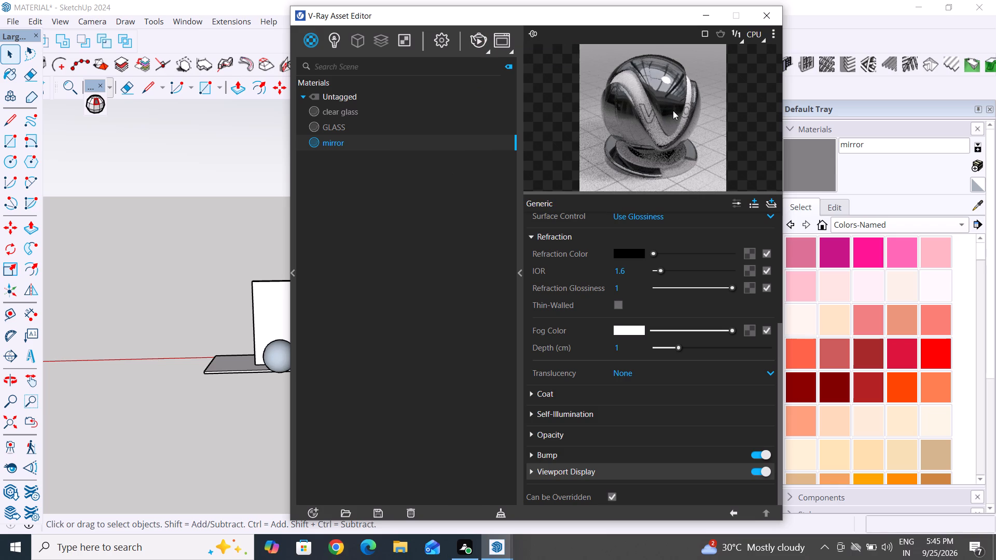
click(471, 51)
click(482, 39)
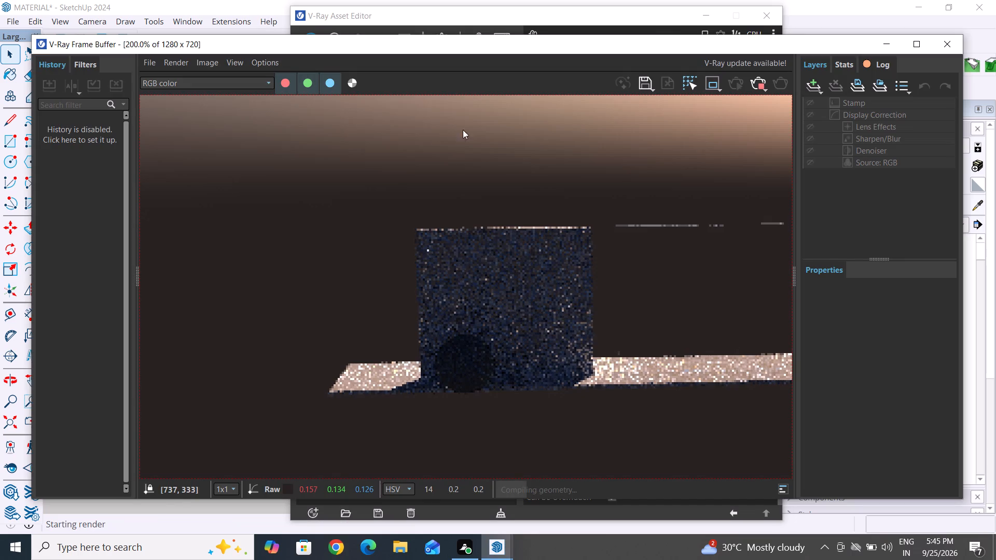
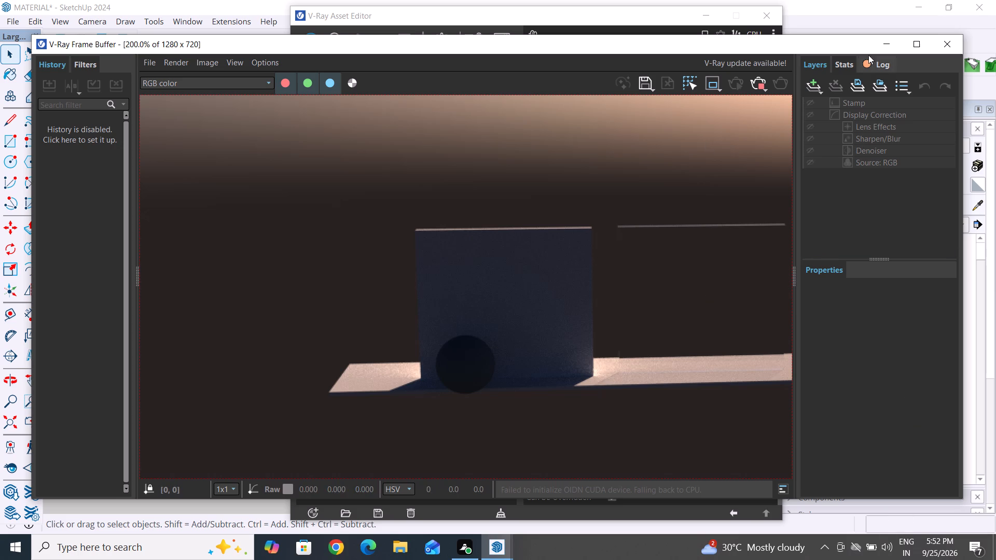
Close the render window and the V-Ray Asset Editor to get back to the panels in the model.
click(943, 39)
drag(772, 16, 759, 19)
scroll(496, 403, down, 4)
middle_drag(525, 421, 521, 480)
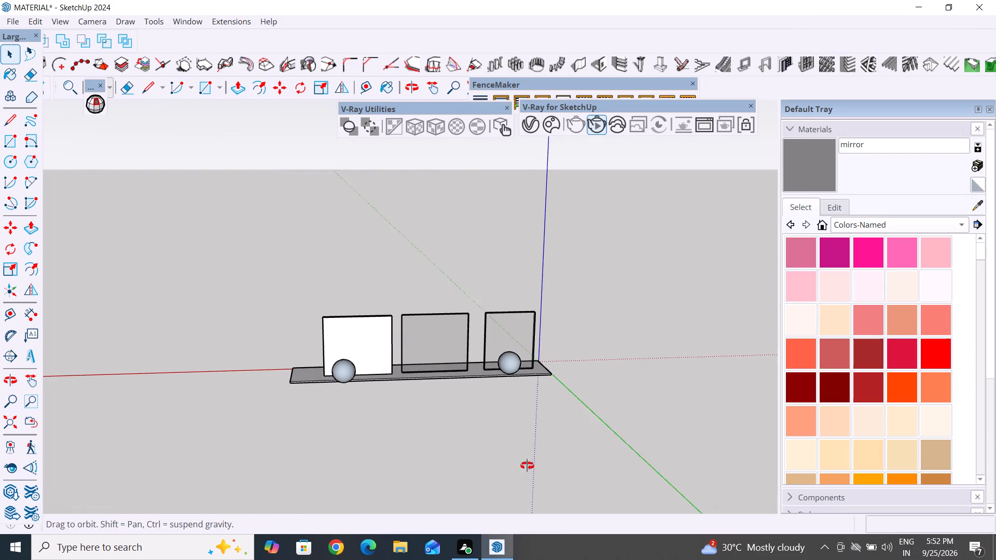
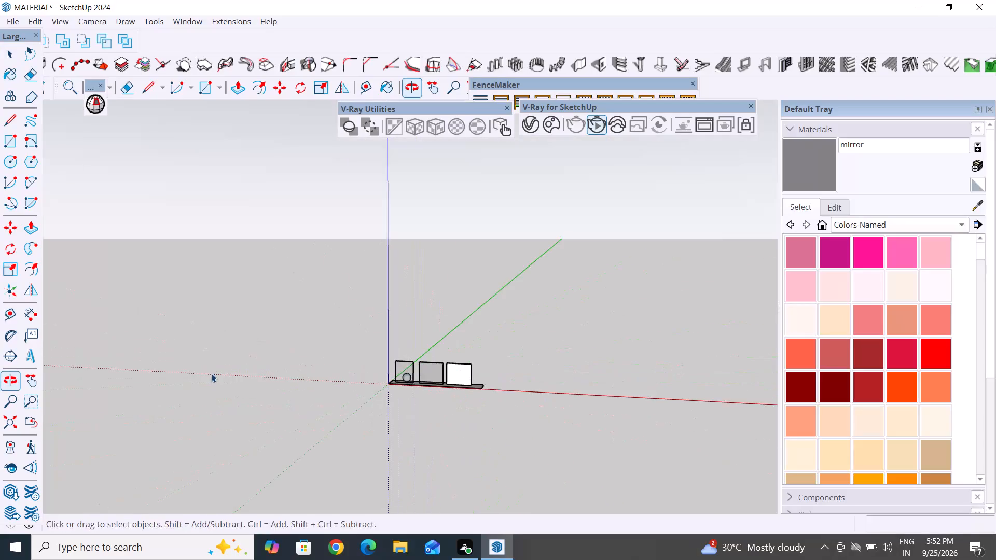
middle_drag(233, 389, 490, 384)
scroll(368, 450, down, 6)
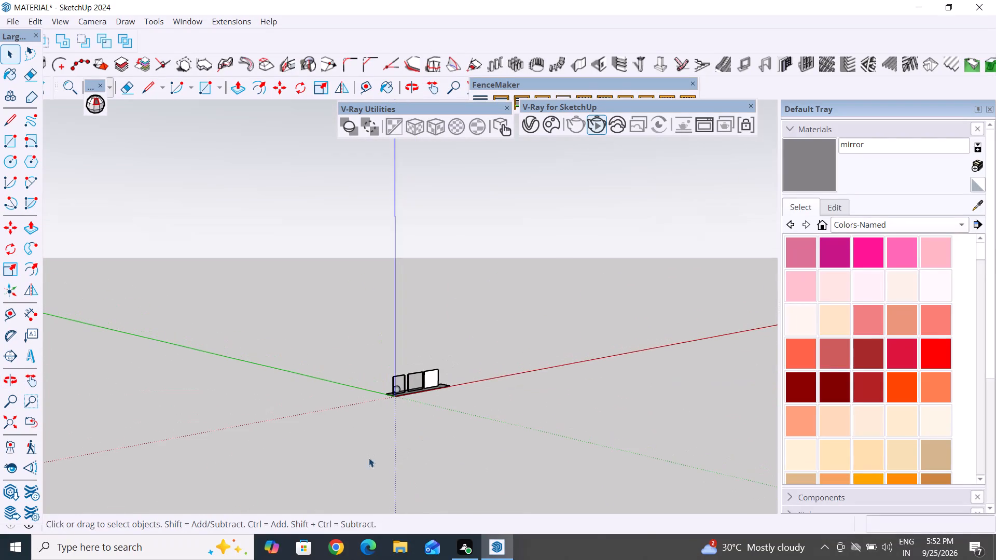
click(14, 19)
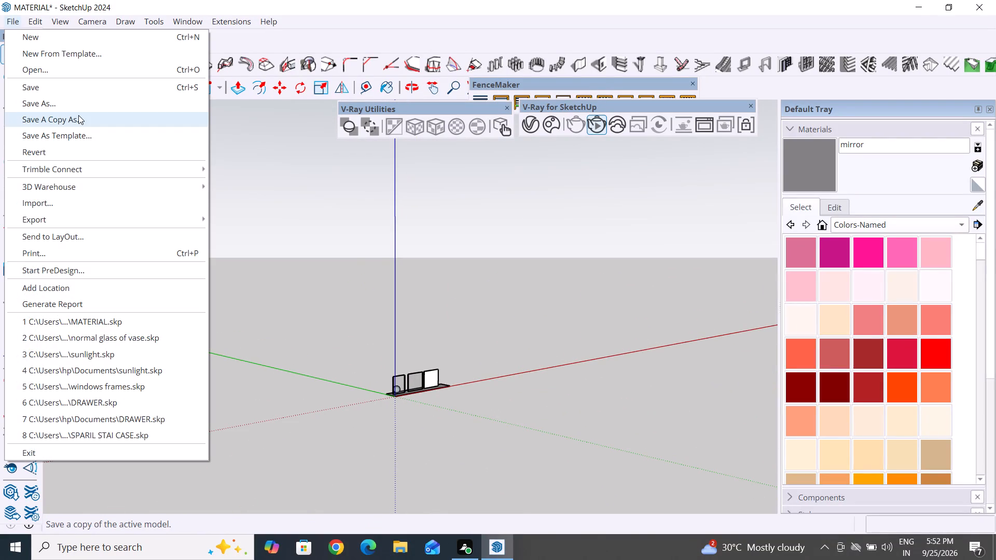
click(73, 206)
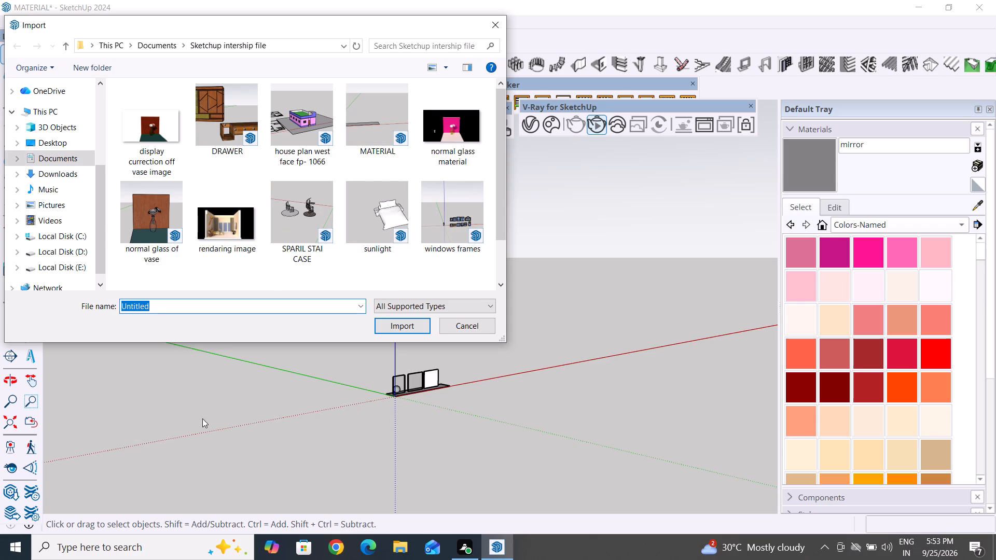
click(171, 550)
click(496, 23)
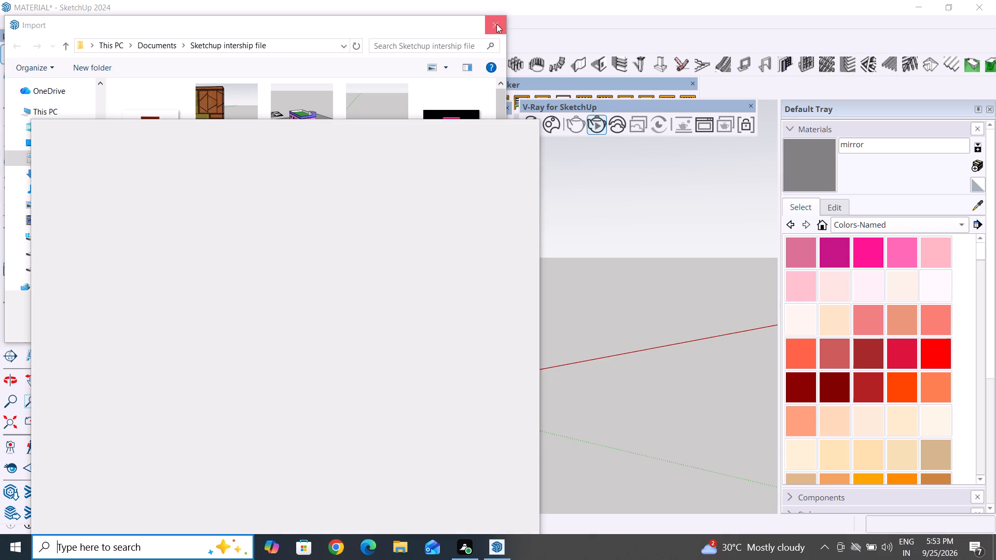
Find WhatsApp through the Windows search and launch it.
click(166, 551)
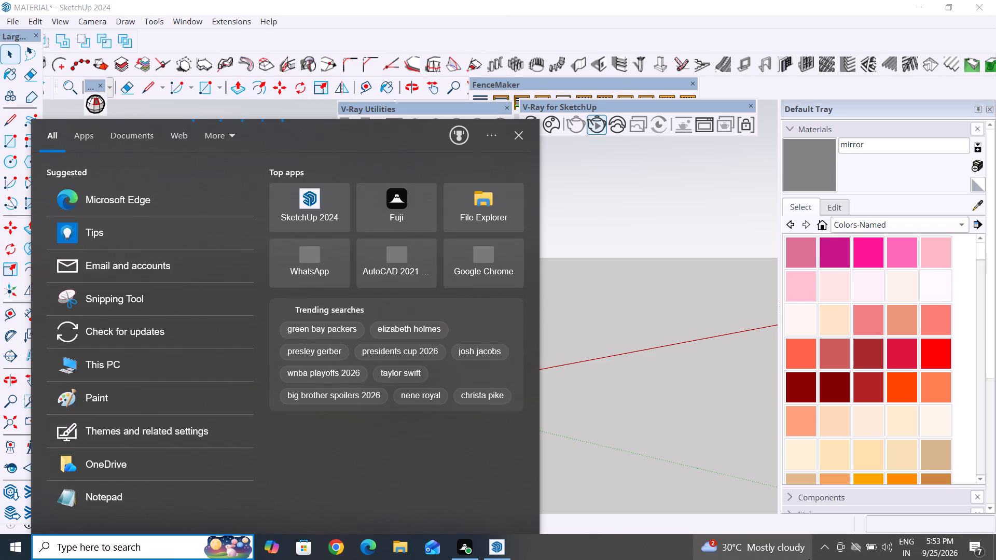
click(825, 545)
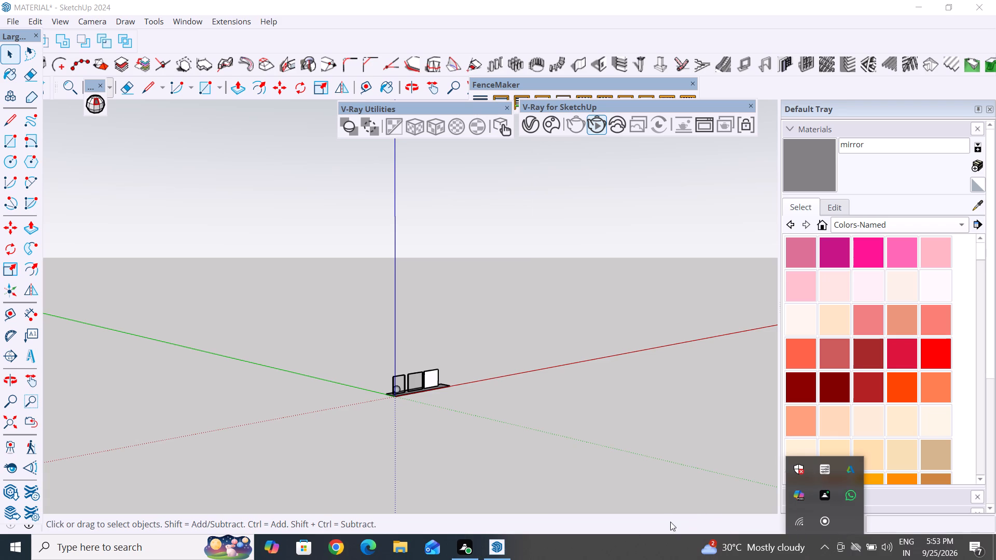
click(164, 549)
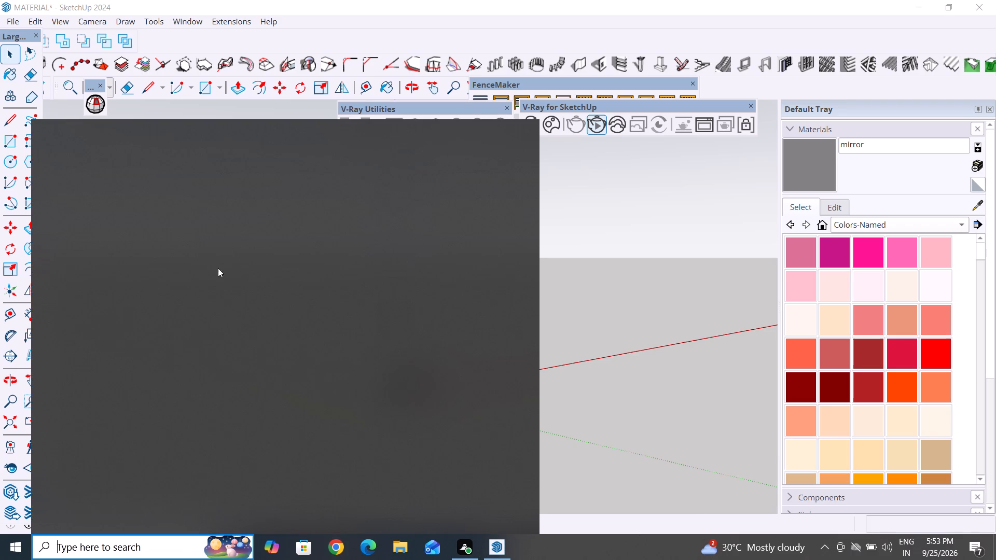
click(305, 253)
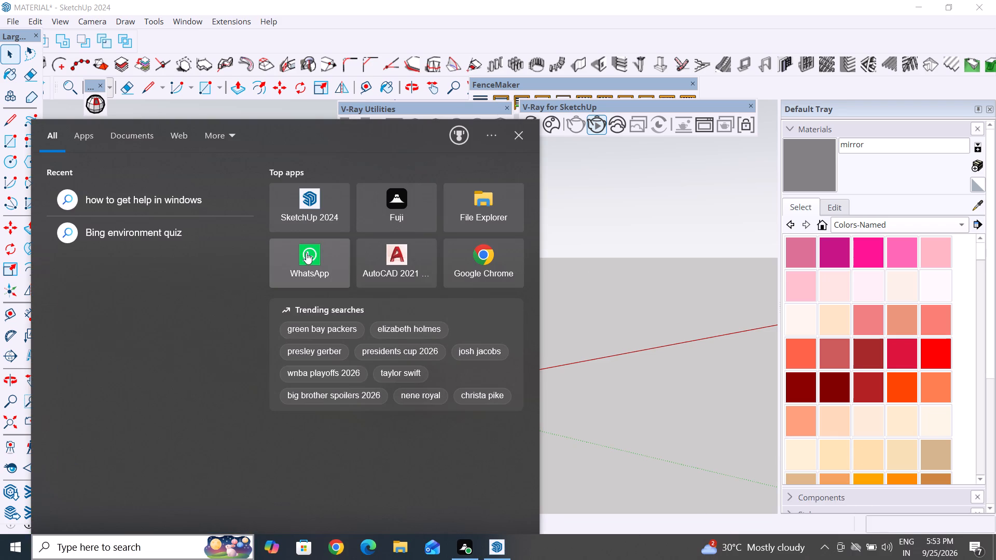
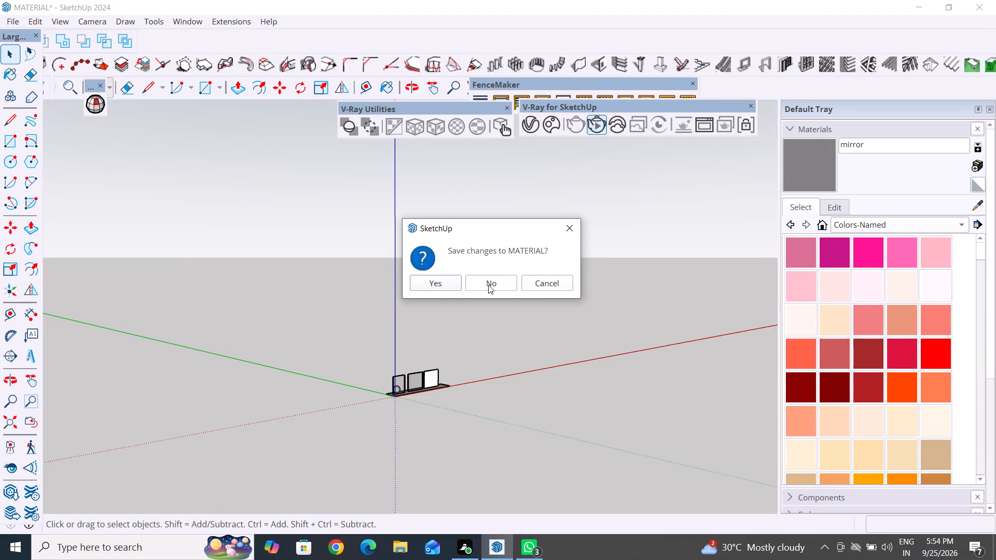
Dismiss the save-changes prompt and keep the MATERIAL model open.
click(574, 227)
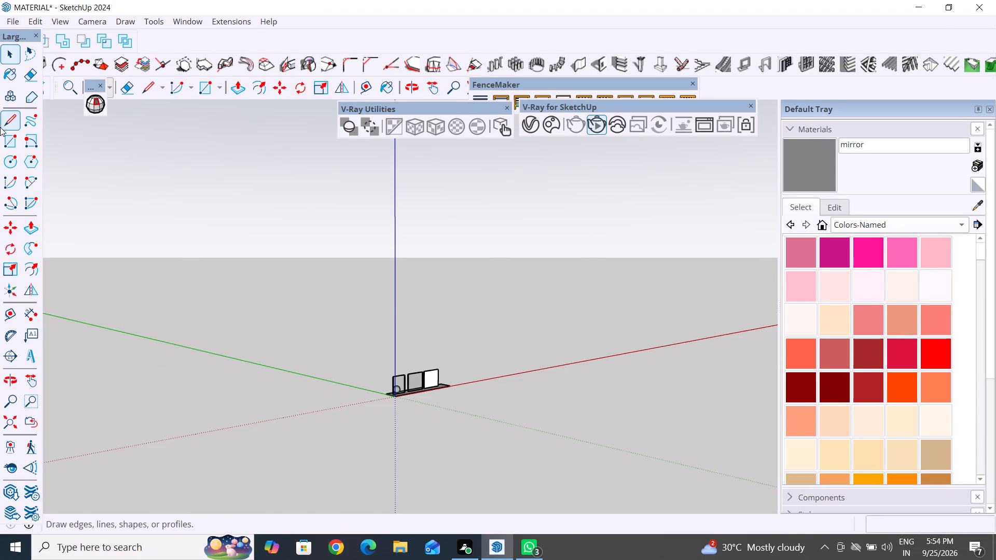
Start an import and look through the This PC Downloads folder for a suitable file.
click(10, 26)
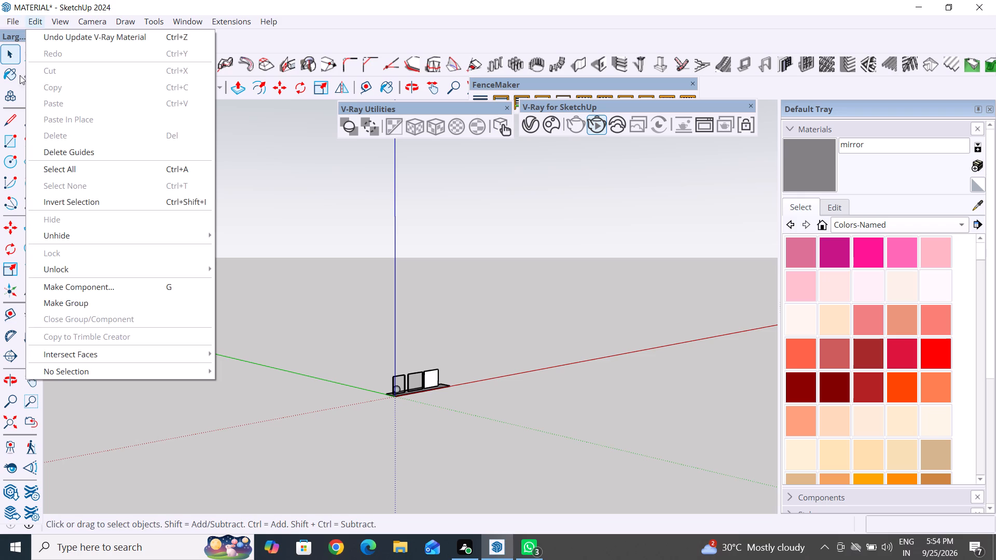
click(16, 16)
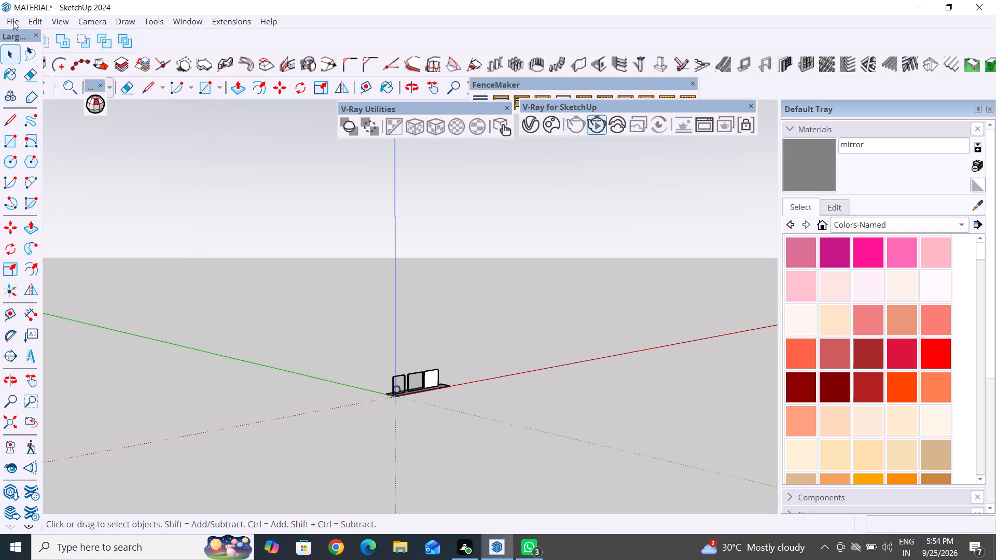
click(13, 21)
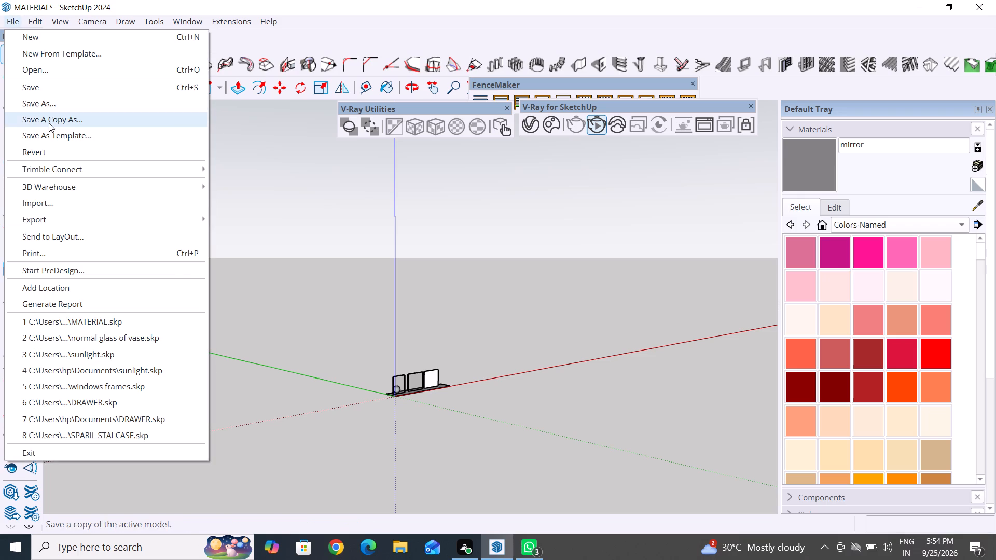
click(57, 204)
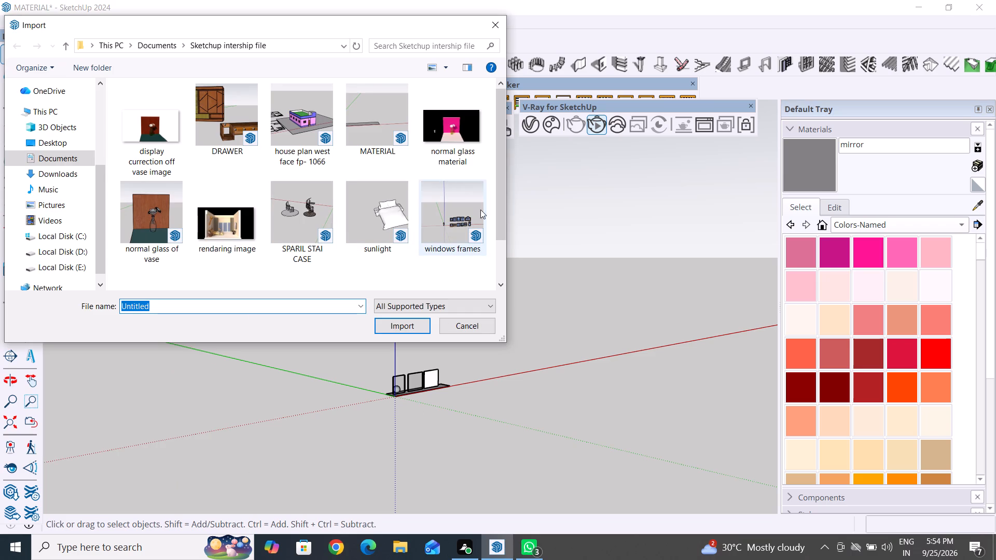
click(70, 172)
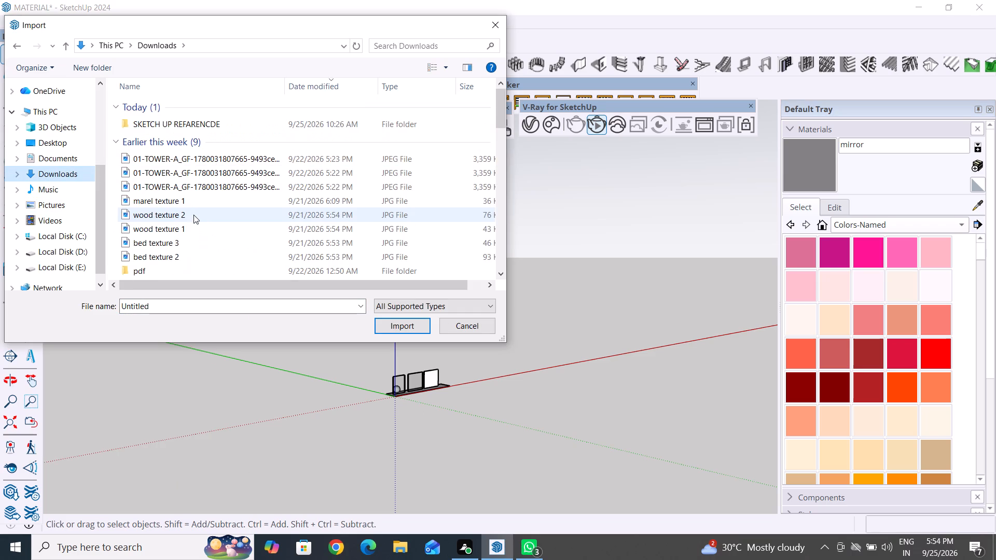
scroll(193, 215, down, 10)
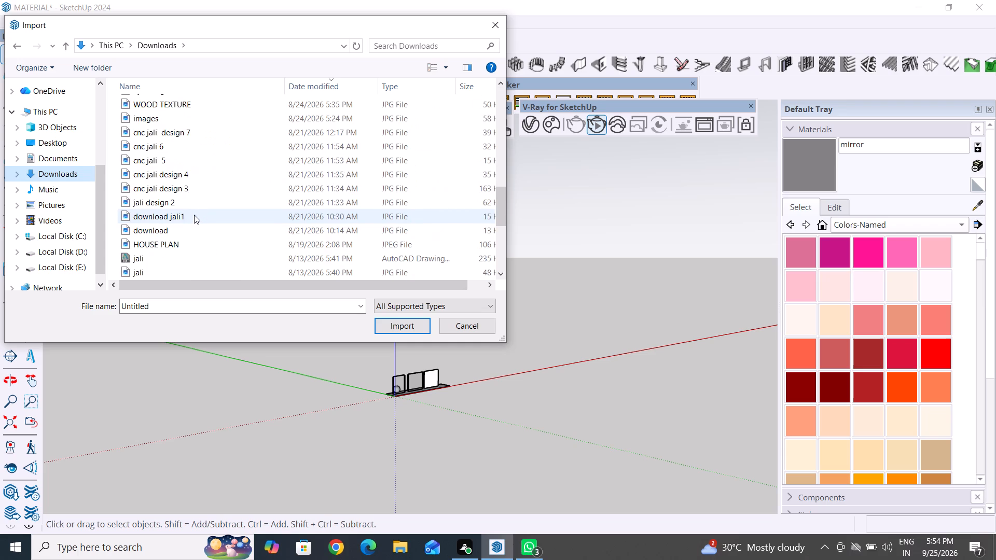
scroll(194, 215, down, 5)
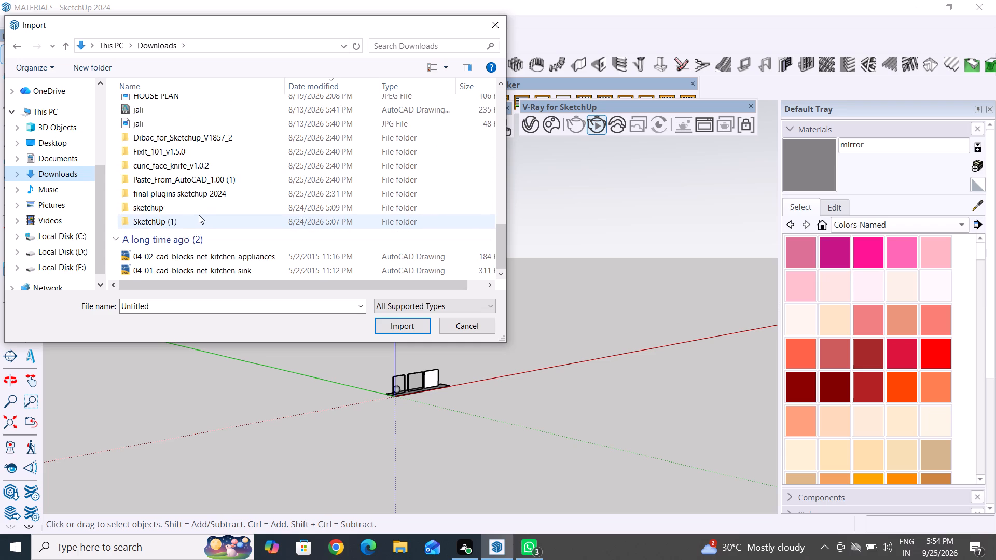
scroll(198, 240, up, 2)
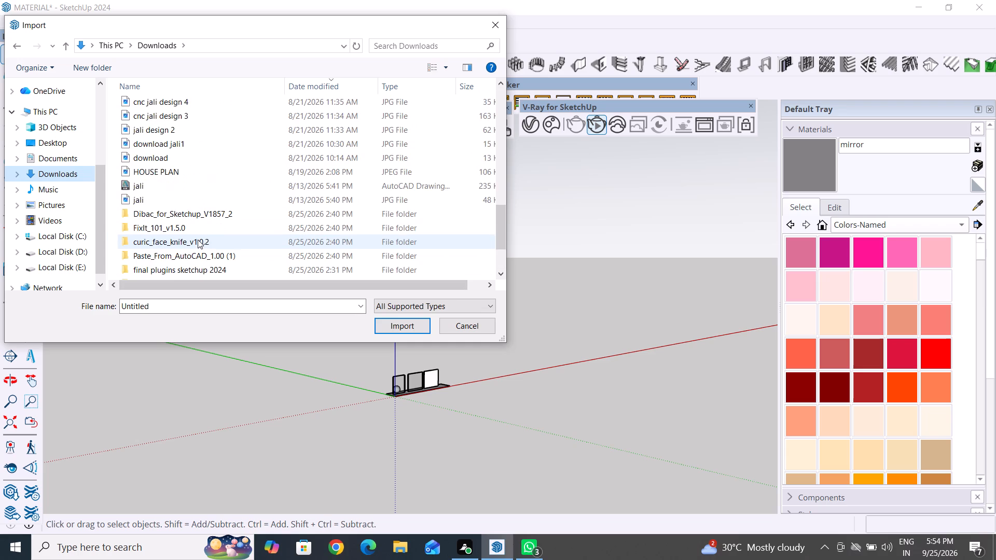
scroll(198, 240, up, 6)
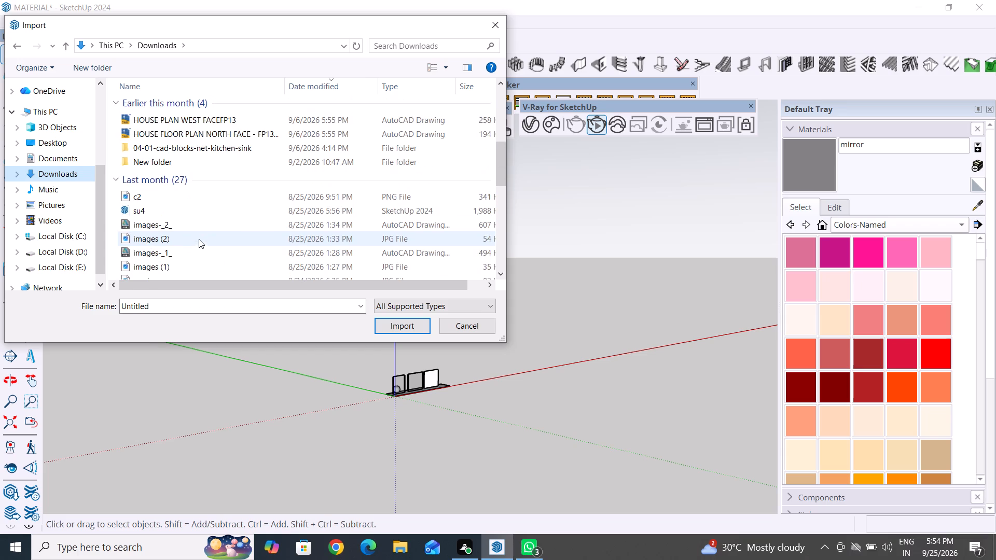
scroll(200, 239, up, 4)
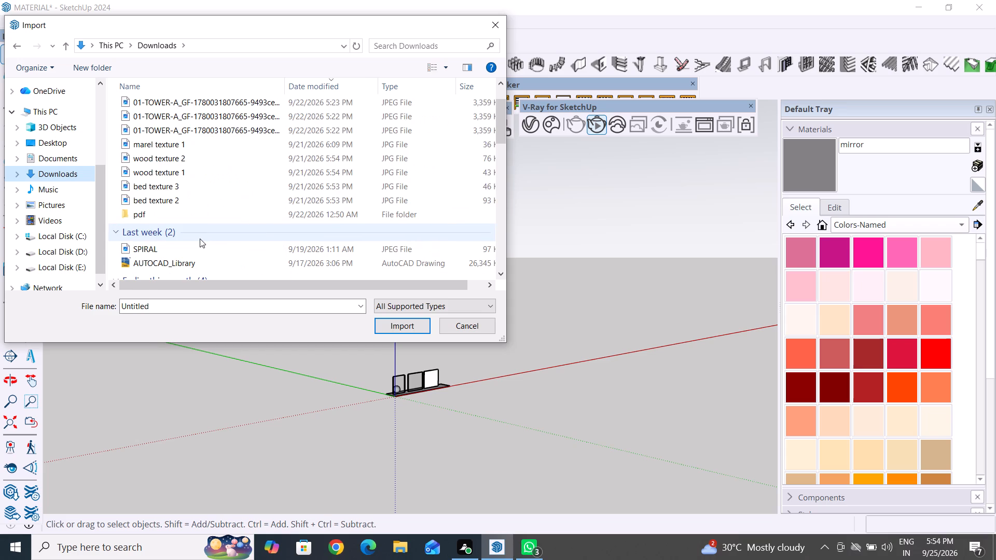
scroll(200, 239, up, 1)
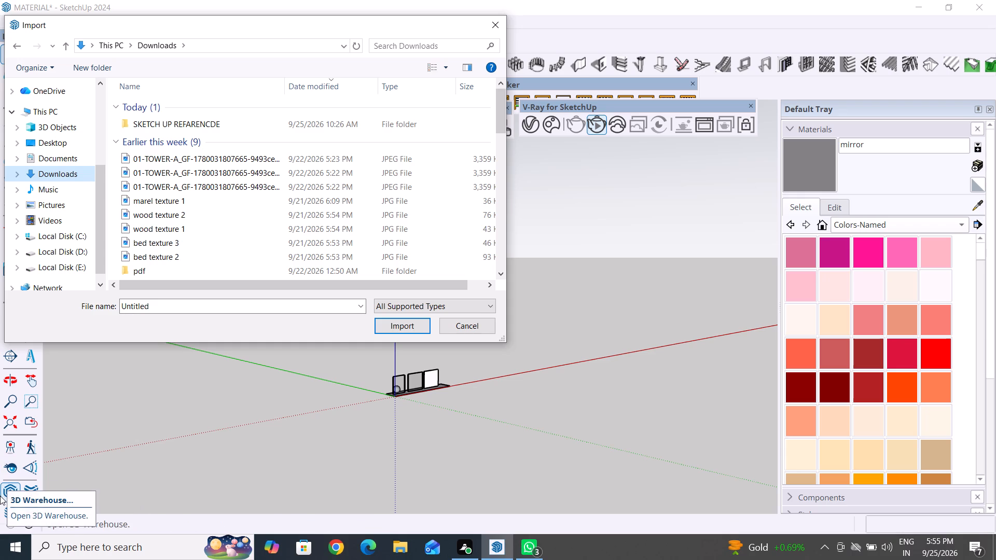
scroll(285, 269, down, 4)
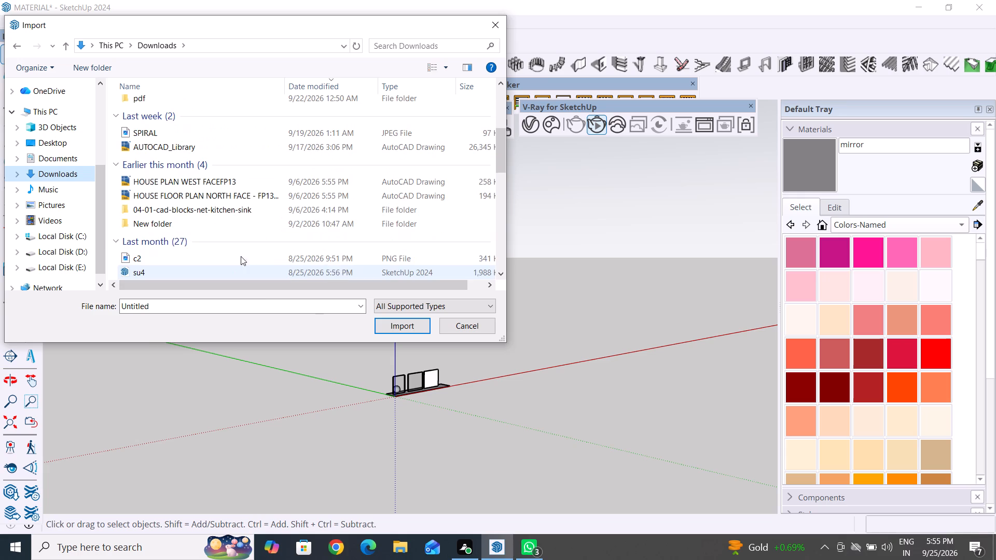
Check the Music, Videos, Desktop and Documents folders, including the Downloads subfolder in Documents, for a file to import.
click(60, 190)
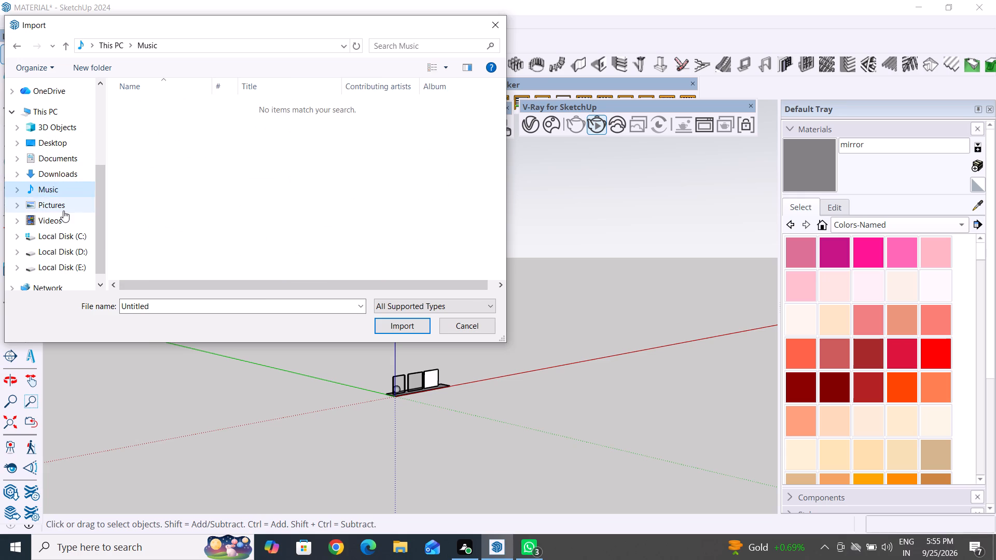
click(63, 211)
click(68, 215)
click(53, 121)
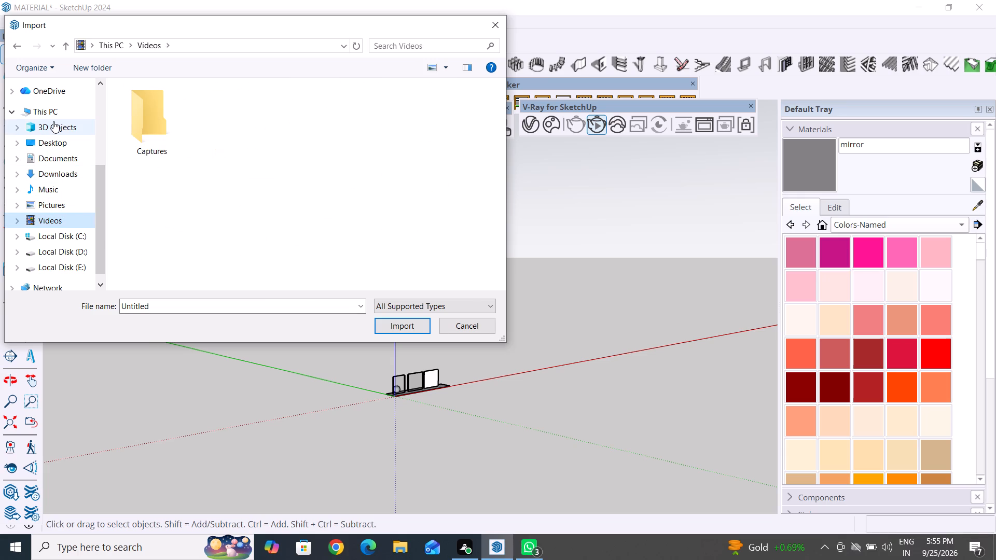
click(65, 146)
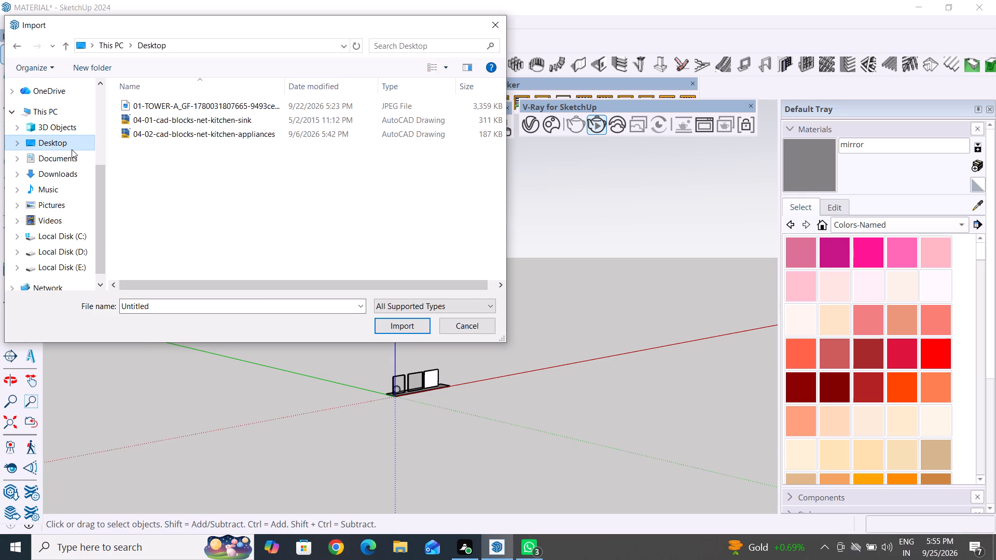
click(73, 160)
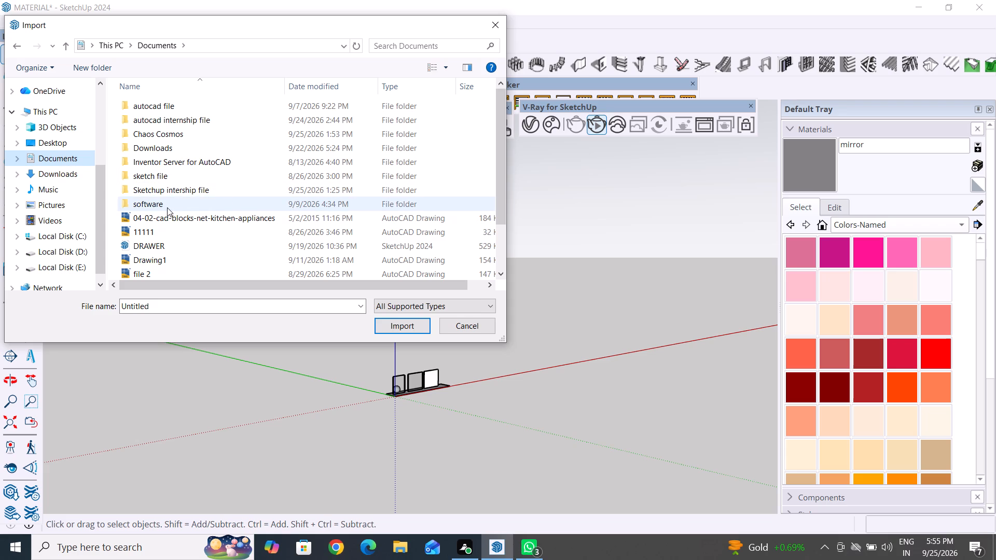
double_click(160, 150)
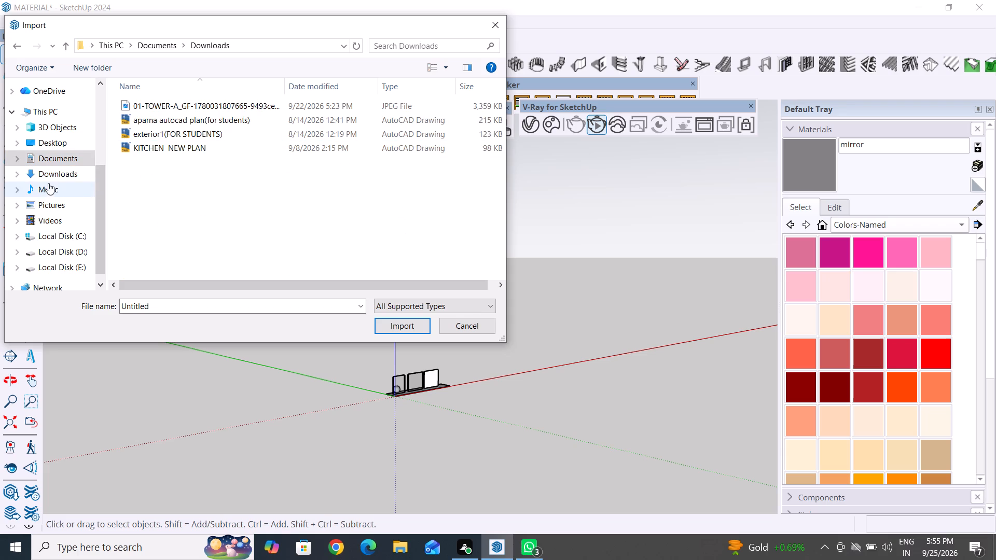
Look through the main Downloads folder again for an importable file.
double_click(56, 172)
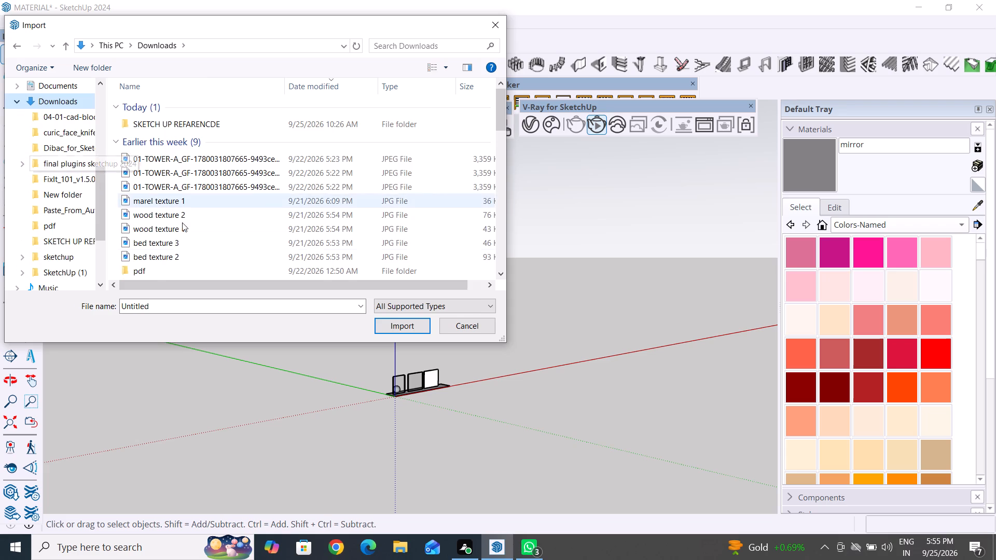
scroll(185, 247, down, 6)
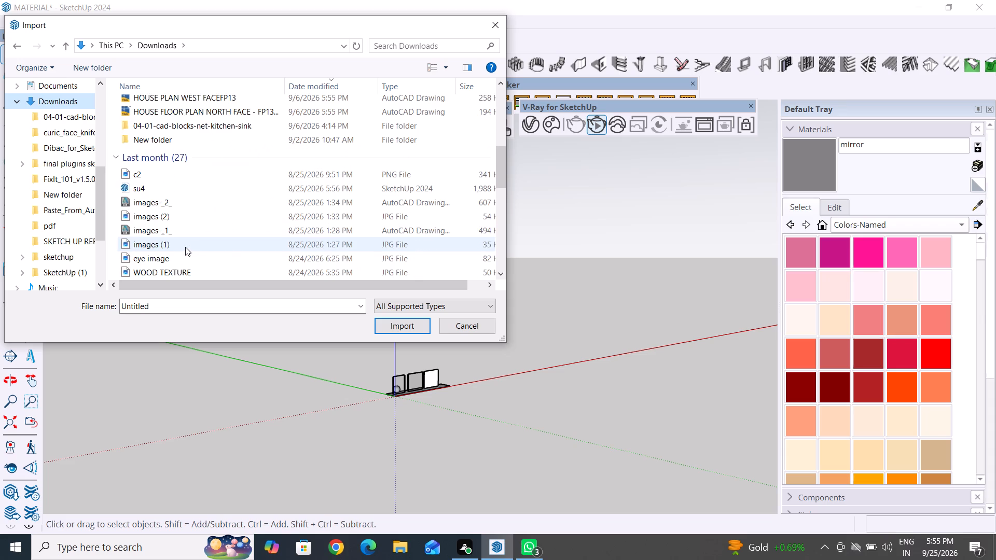
scroll(188, 245, down, 1)
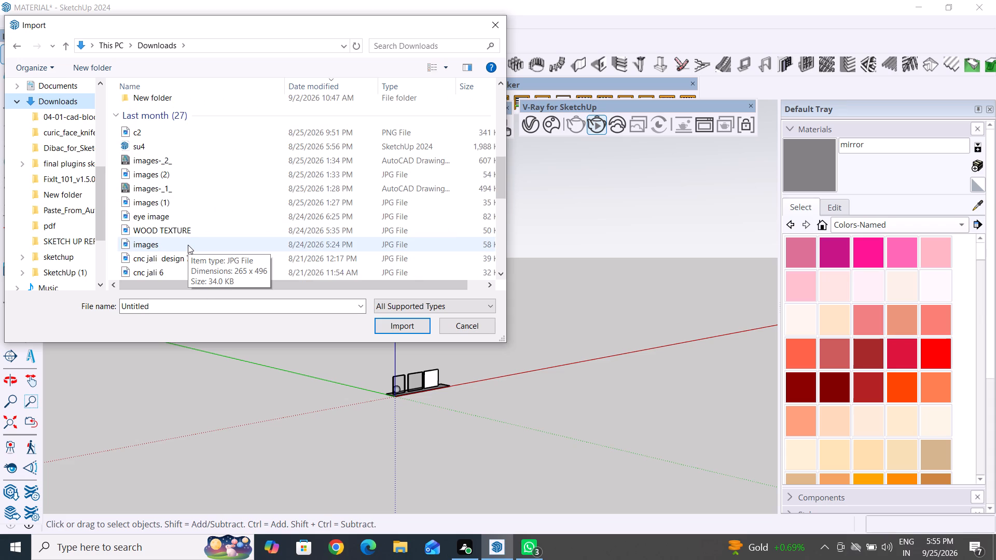
scroll(189, 236, down, 3)
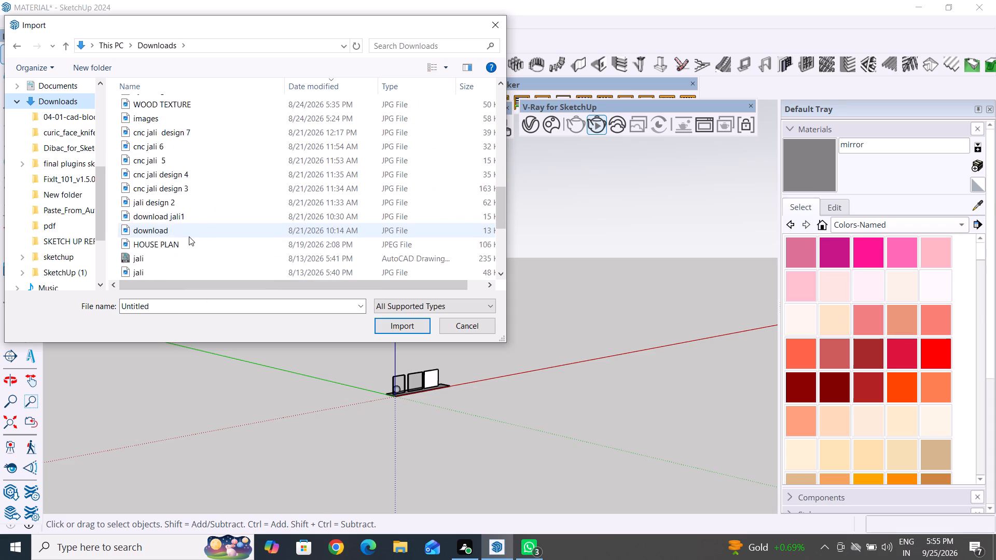
scroll(189, 236, down, 1)
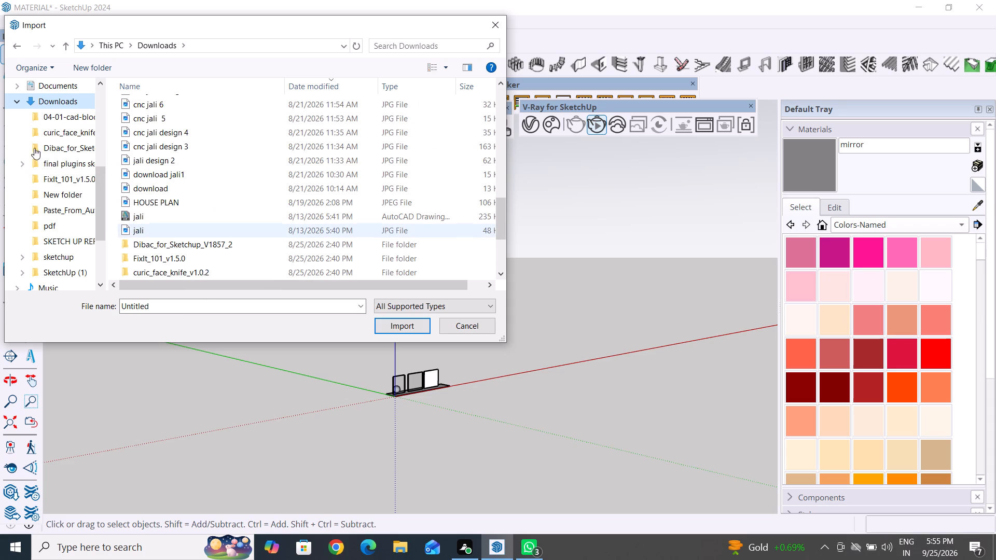
scroll(72, 148, up, 8)
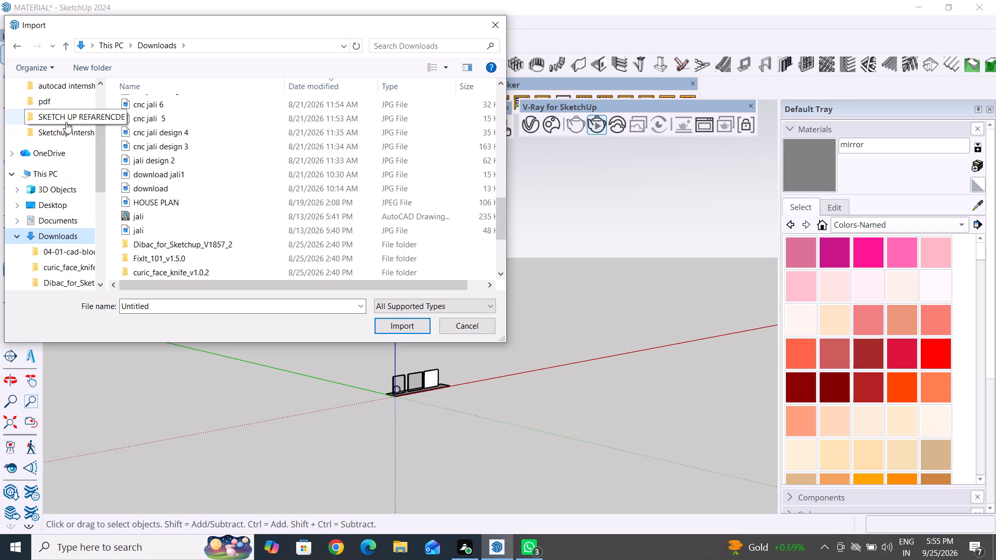
scroll(61, 174, up, 8)
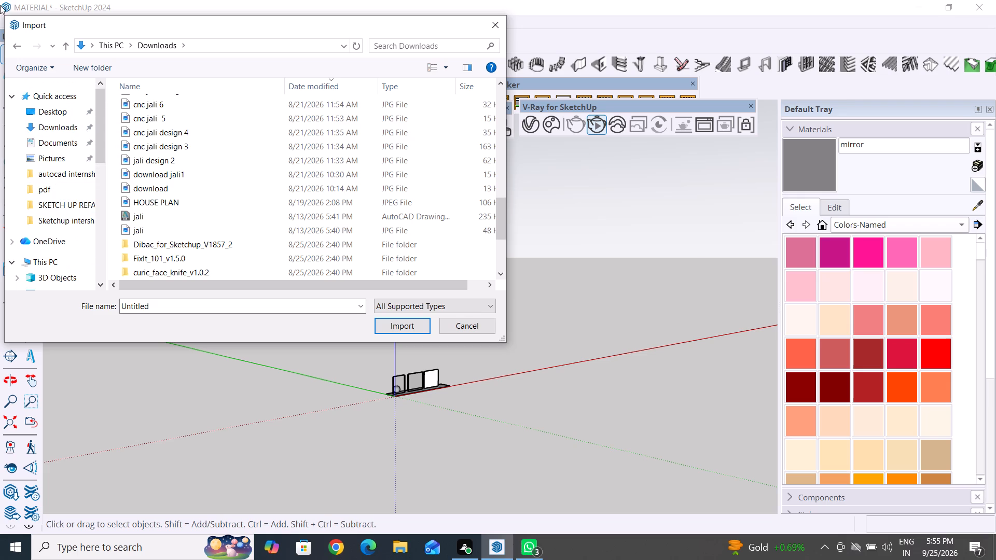
Check the Desktop folder and the Downloads list down to its oldest files for a file to import.
click(60, 118)
double_click(56, 115)
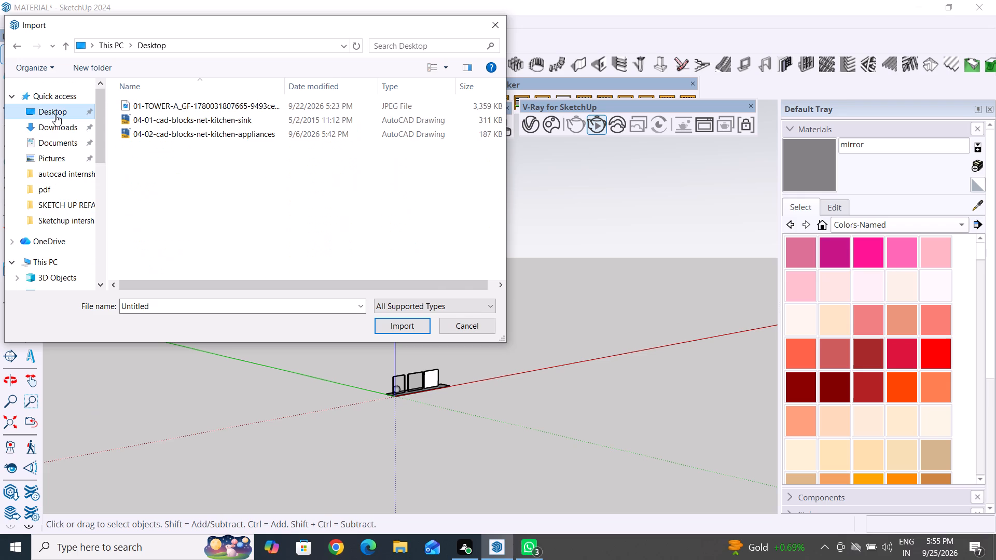
double_click(67, 131)
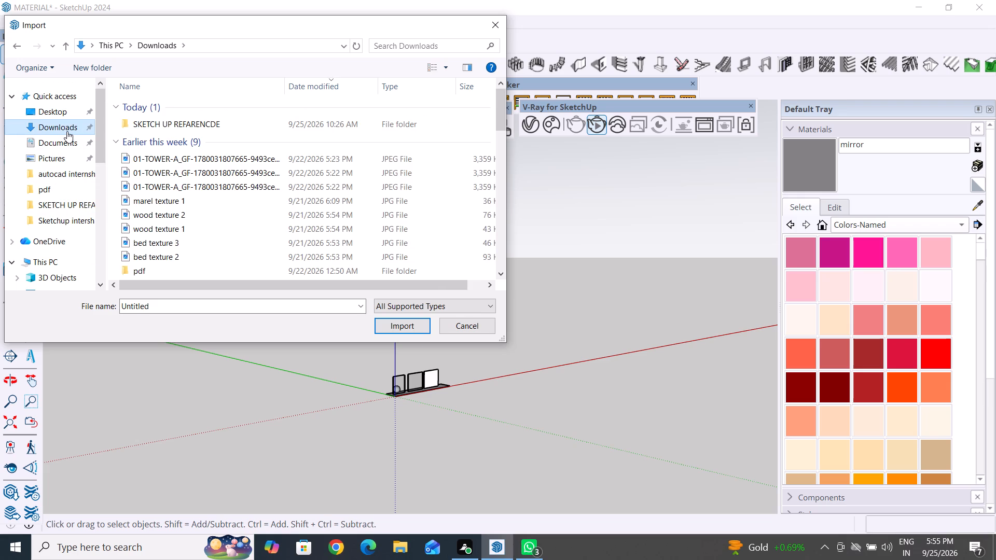
scroll(199, 248, down, 4)
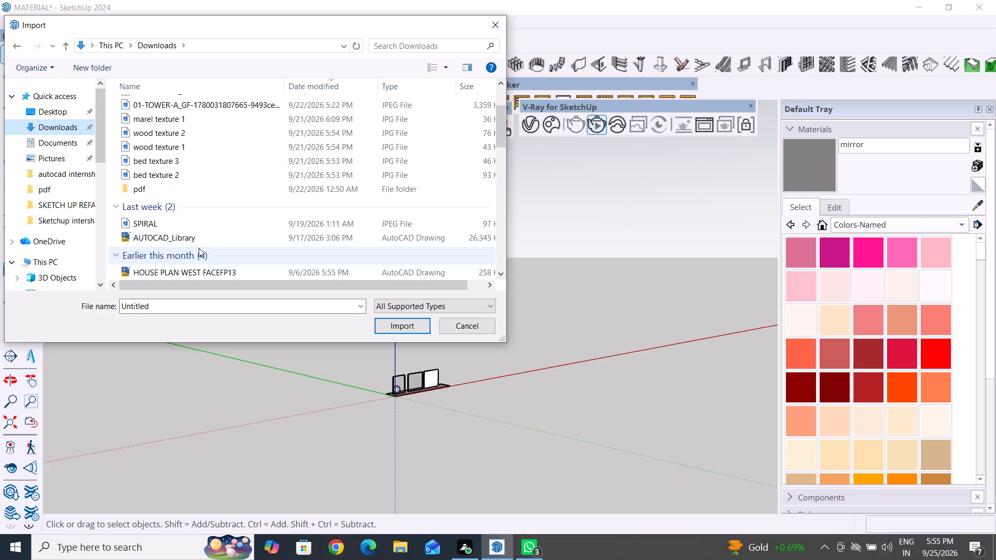
scroll(199, 248, down, 4)
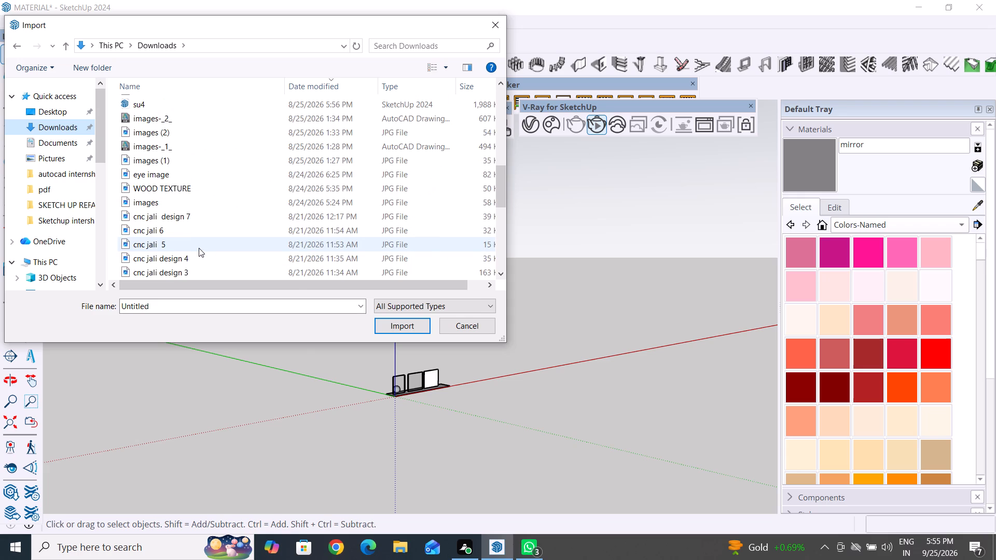
scroll(169, 260, down, 4)
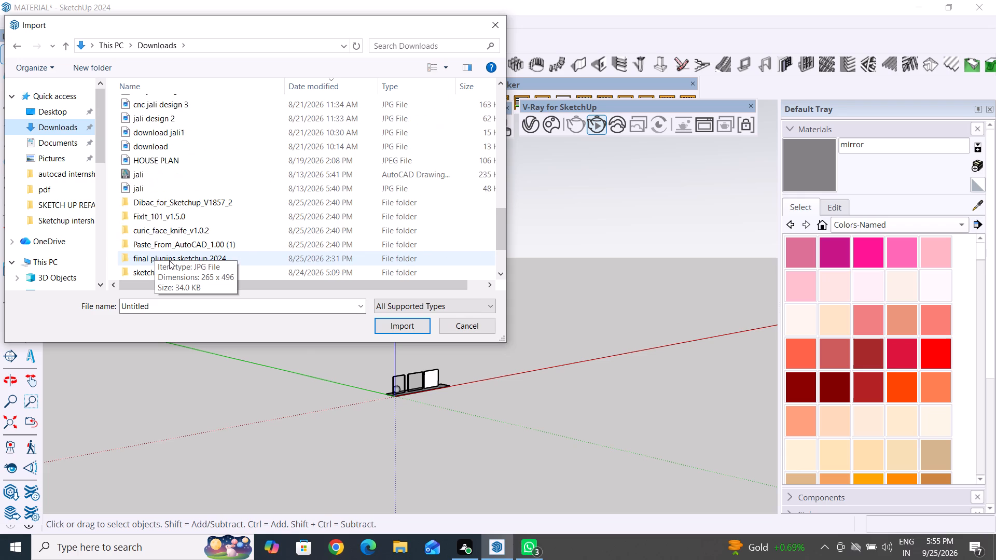
scroll(209, 263, down, 1)
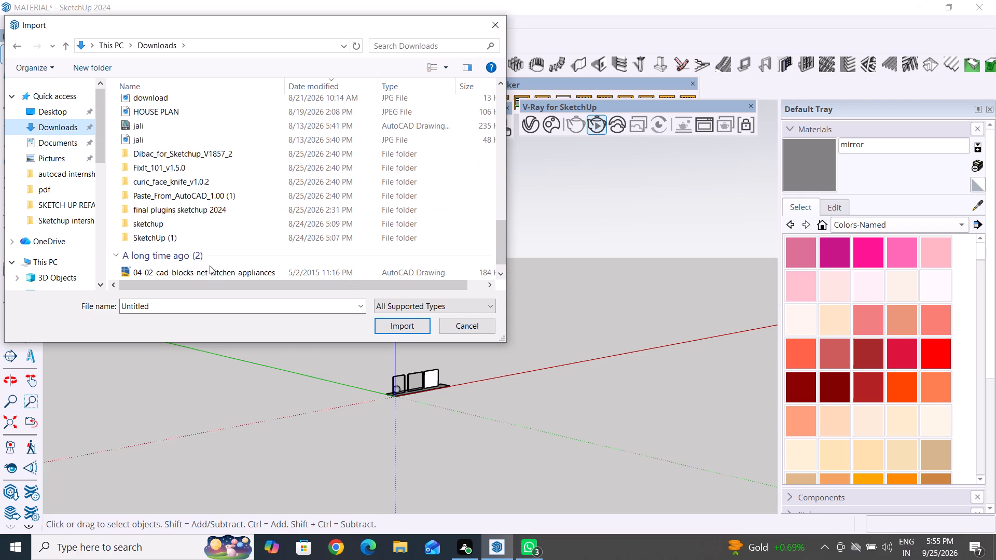
scroll(211, 259, down, 3)
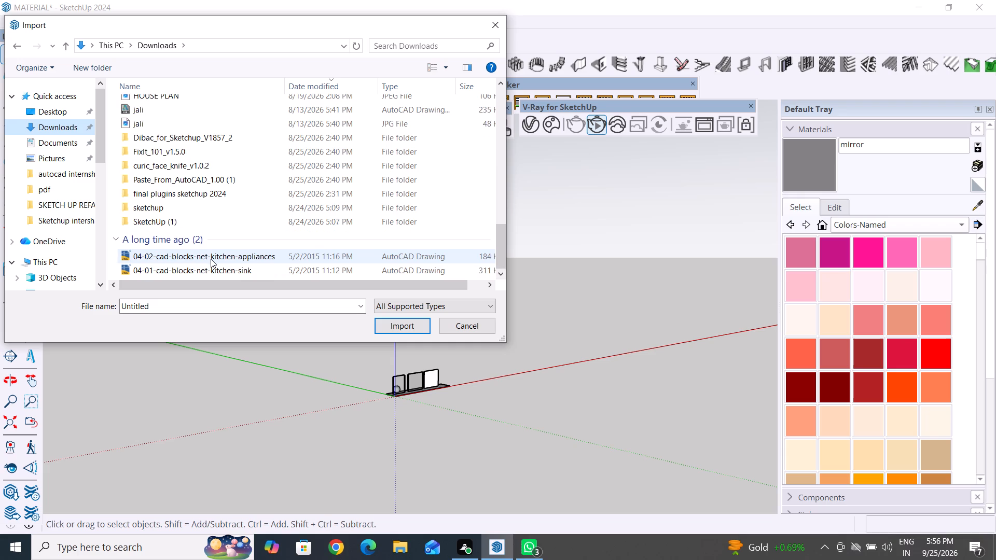
scroll(201, 259, down, 4)
Inspect the sketchup and SketchUp (1) folders inside Downloads, and abandon the import.
double_click(161, 208)
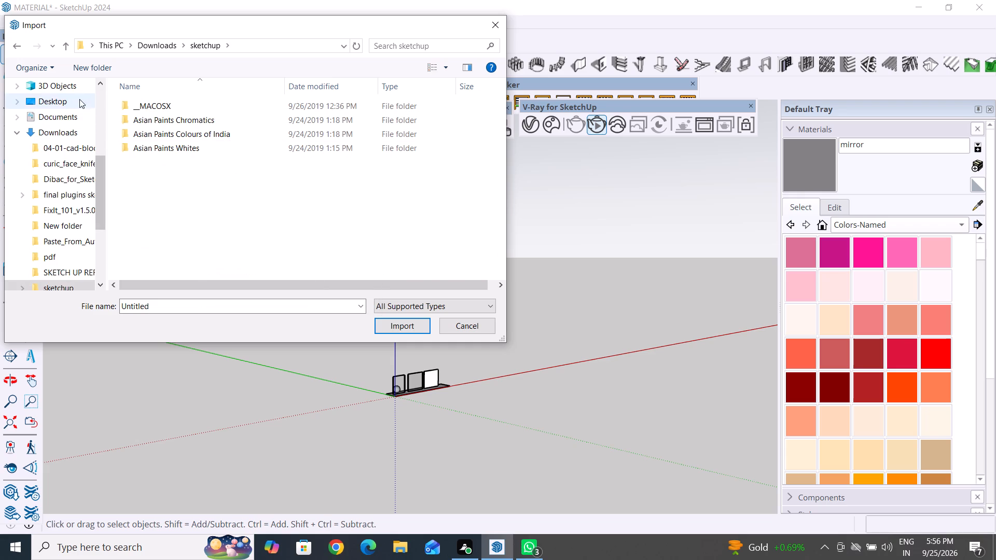
click(60, 46)
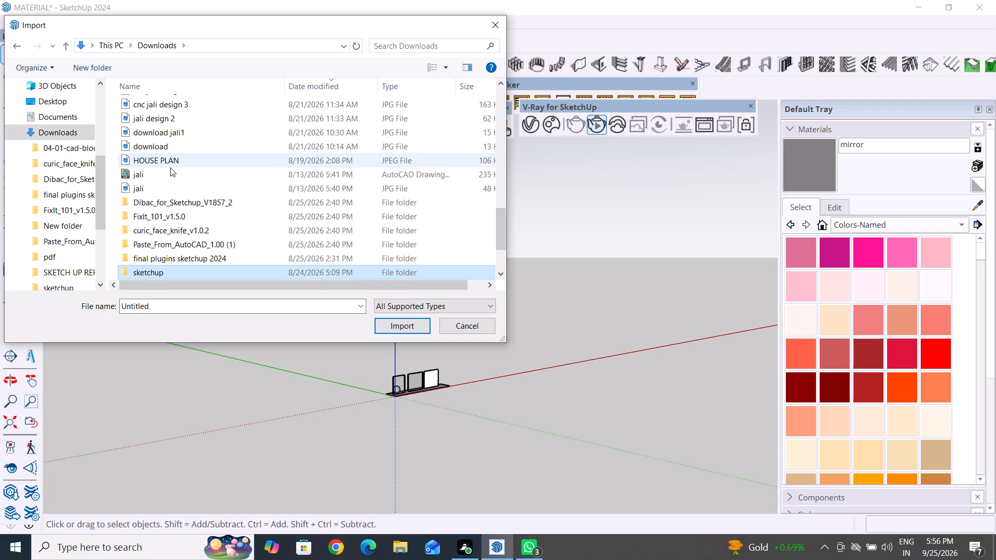
scroll(178, 252, down, 1)
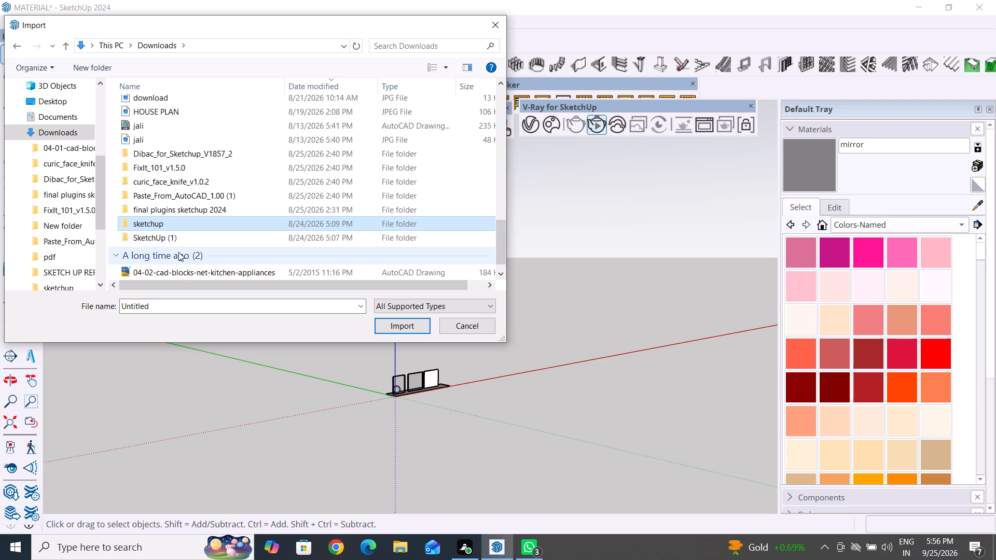
double_click(184, 235)
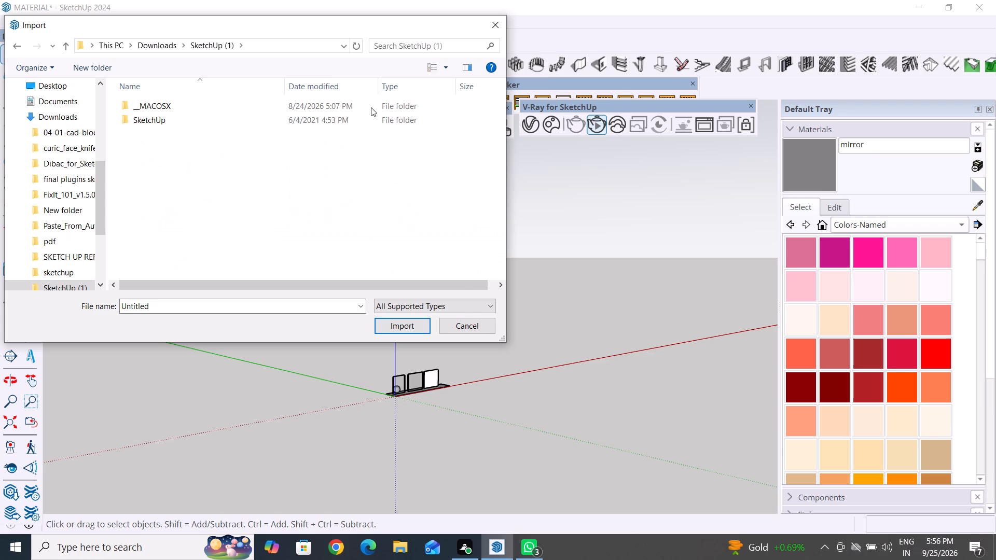
click(499, 22)
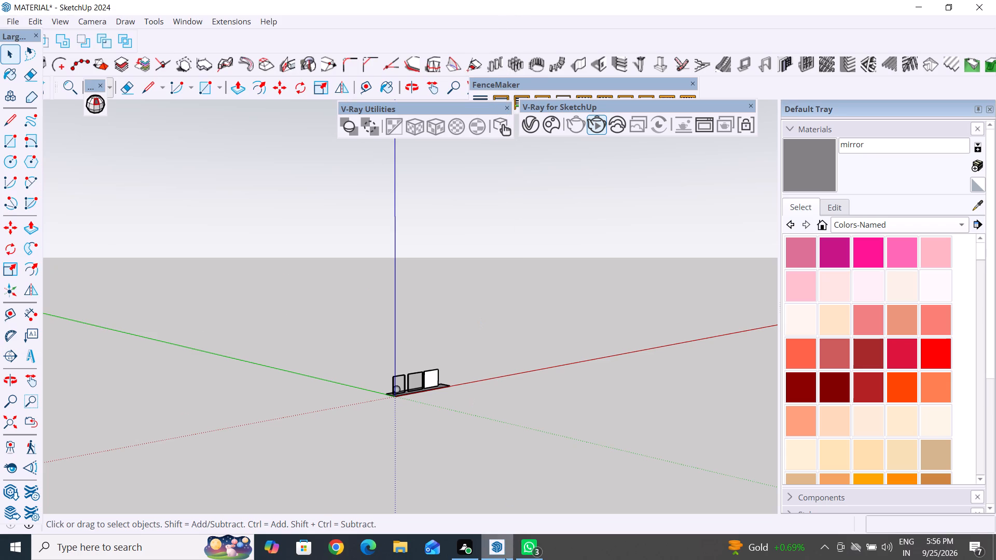
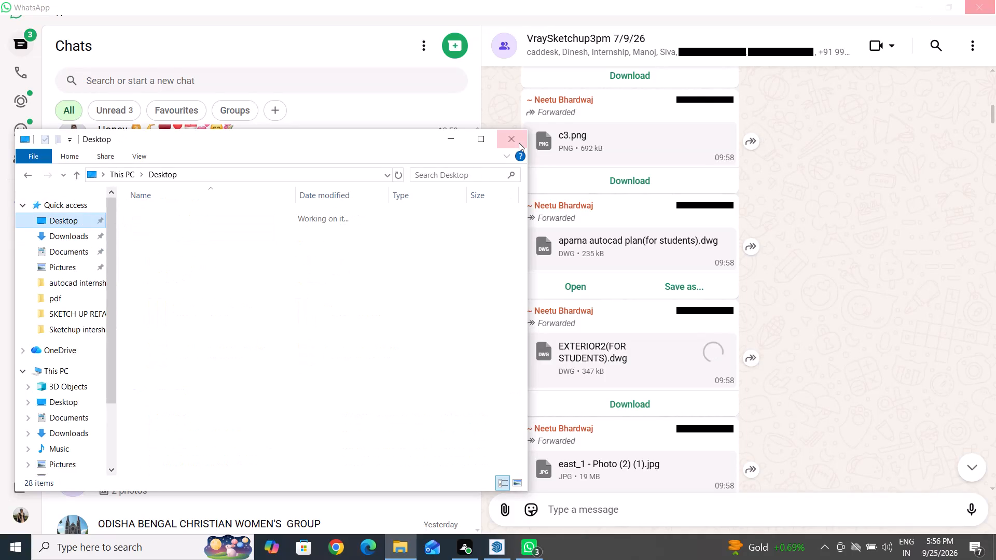
Check the Downloads folder for a file to import, and close the file browser window.
click(77, 239)
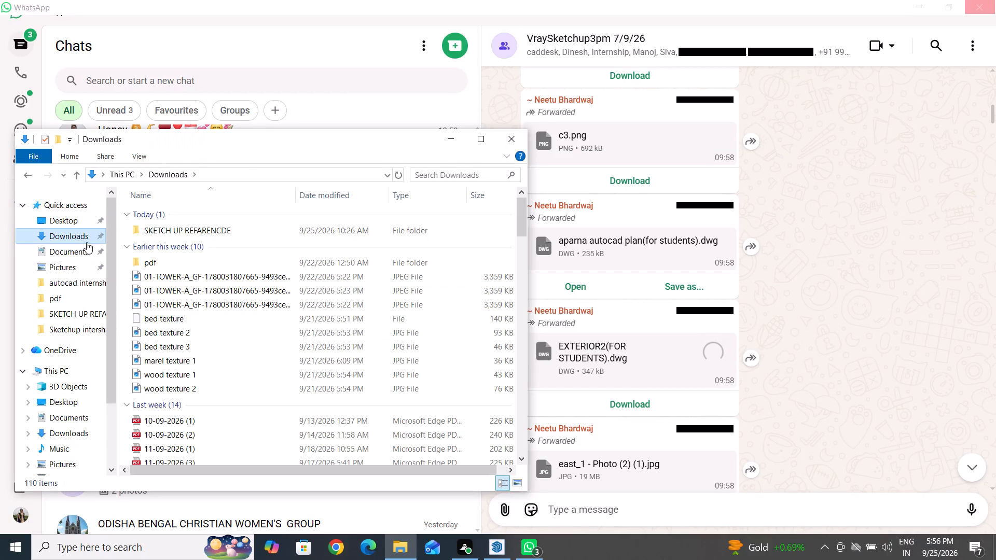
drag(517, 143, 524, 143)
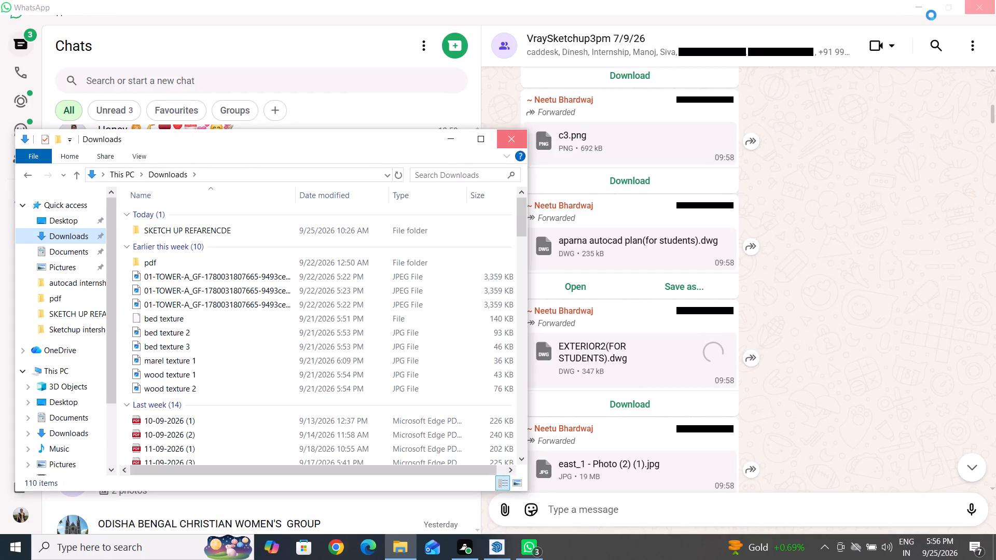
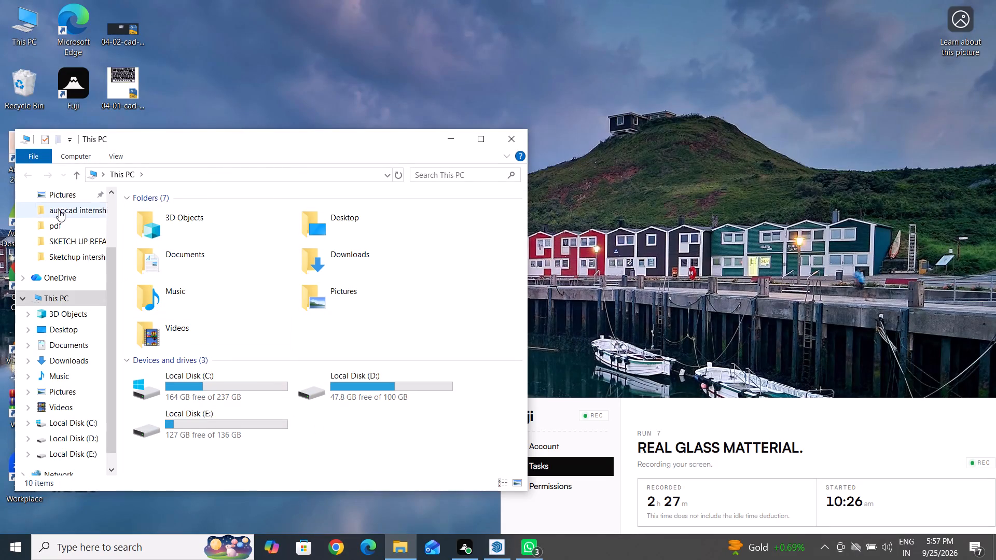
Look through the Downloads folder's files and subfolders for a drawing to import.
scroll(99, 229, up, 10)
double_click(69, 244)
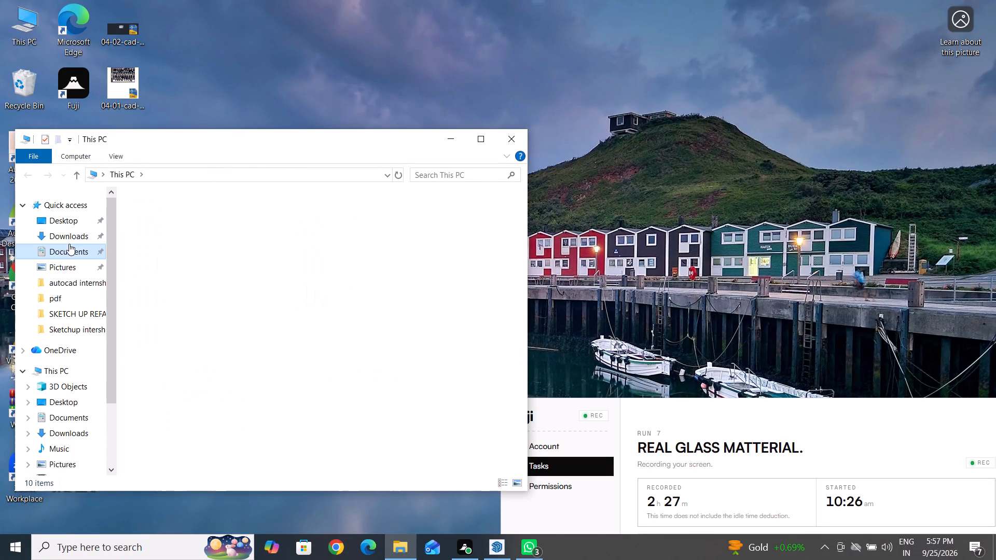
double_click(77, 237)
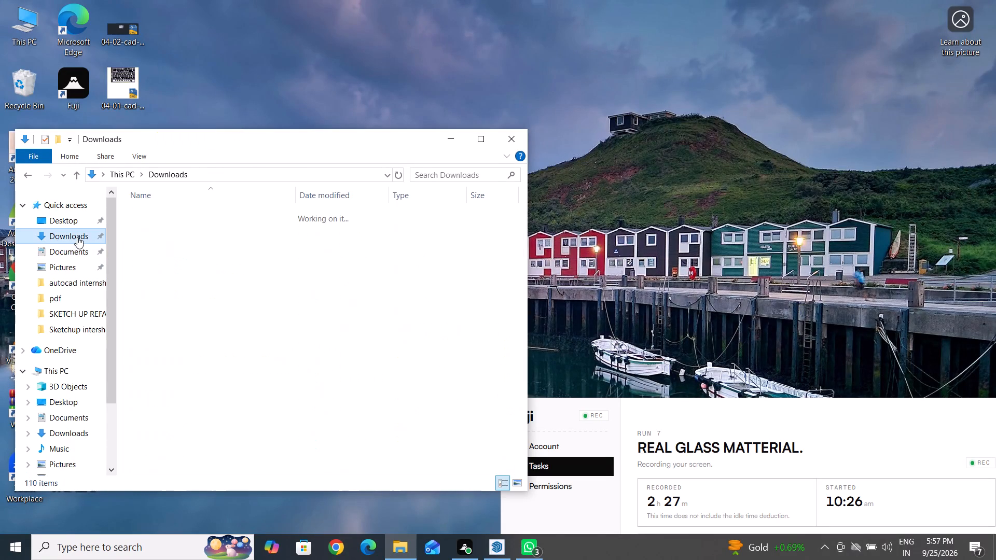
click(68, 225)
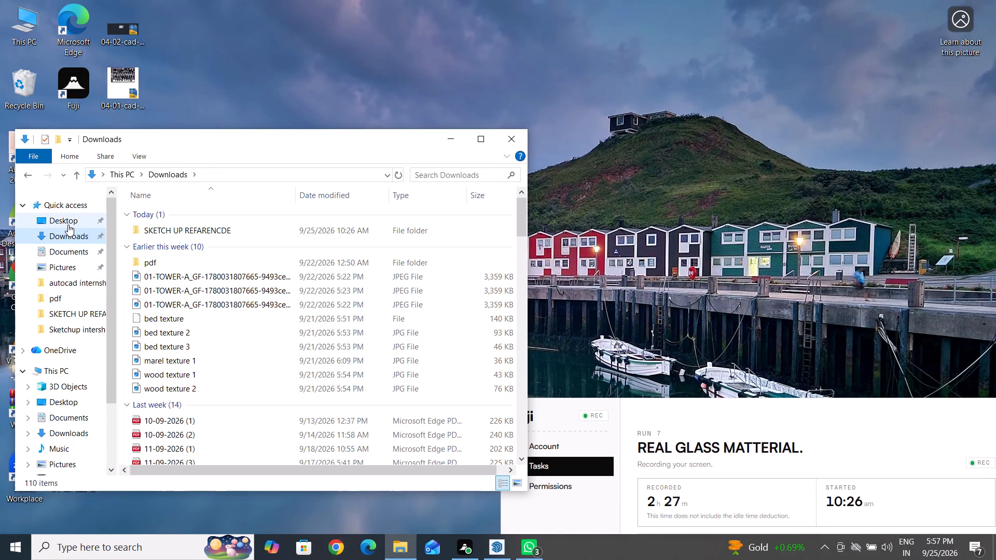
click(67, 236)
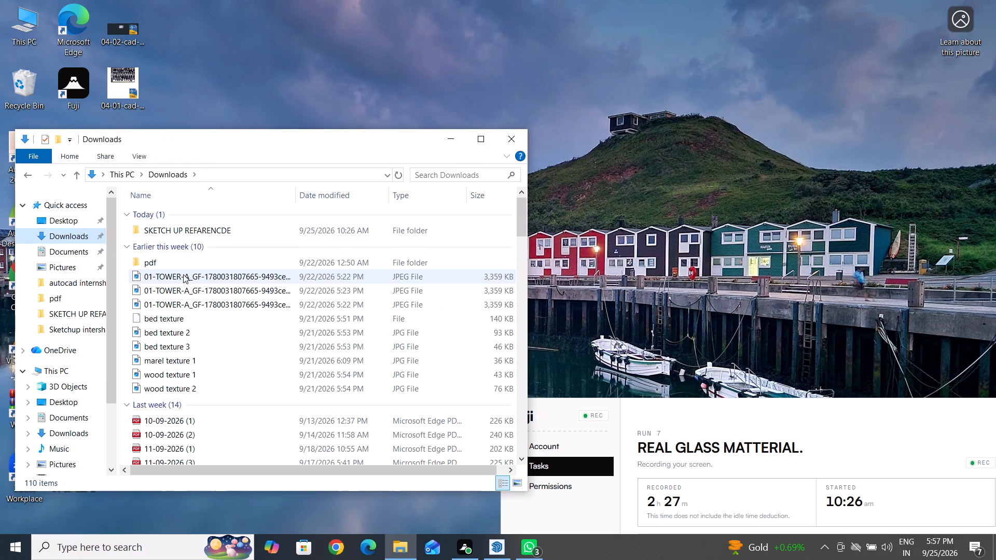
scroll(167, 396, down, 8)
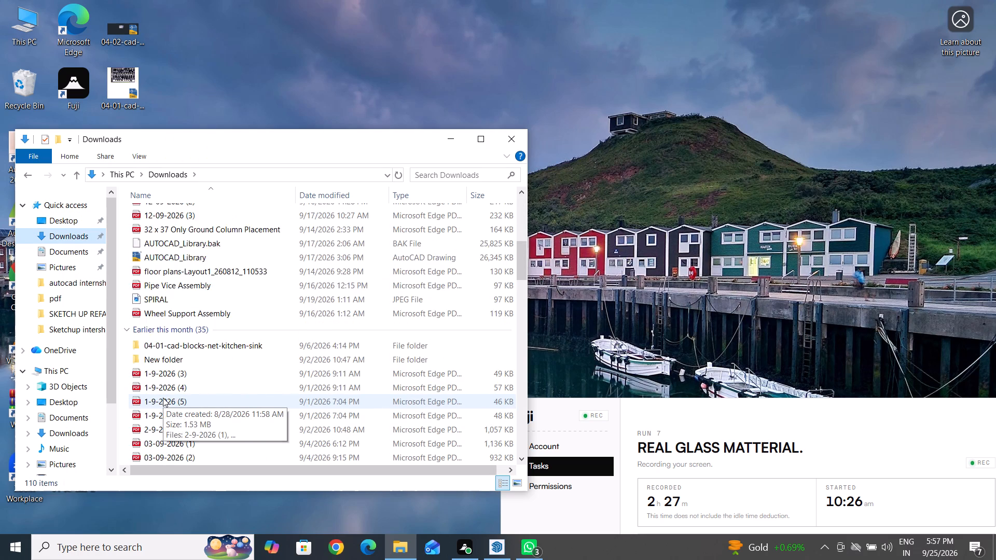
scroll(163, 398, down, 10)
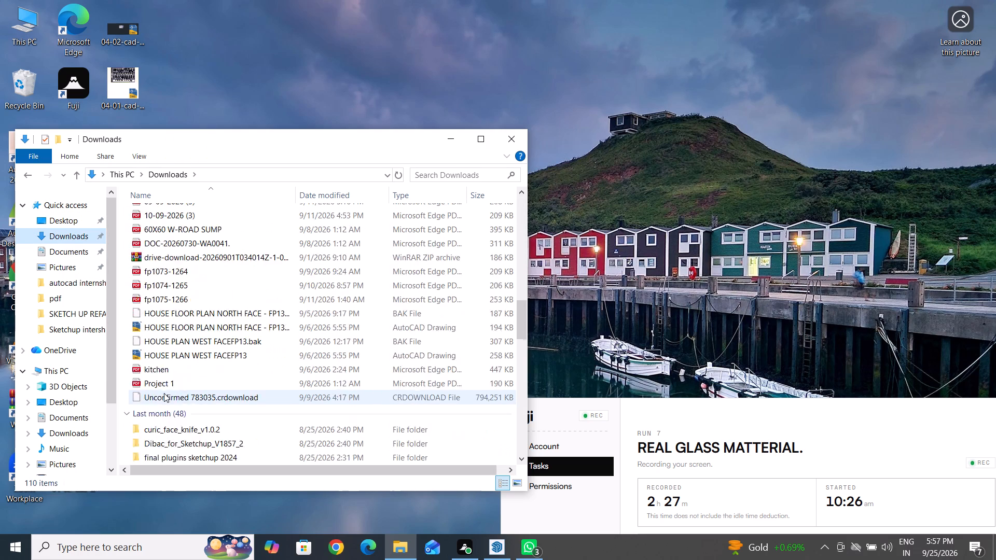
scroll(164, 393, down, 19)
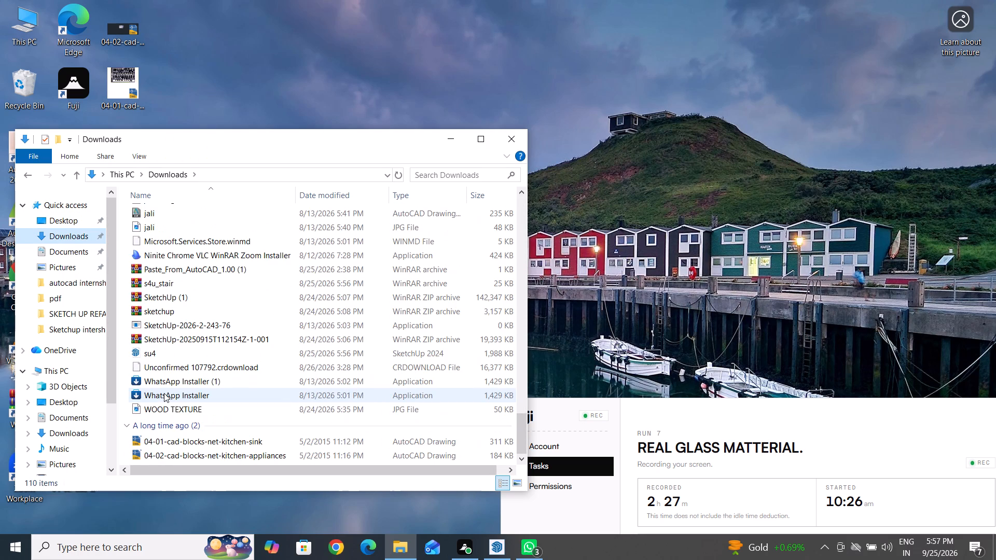
scroll(164, 393, down, 6)
scroll(179, 333, up, 2)
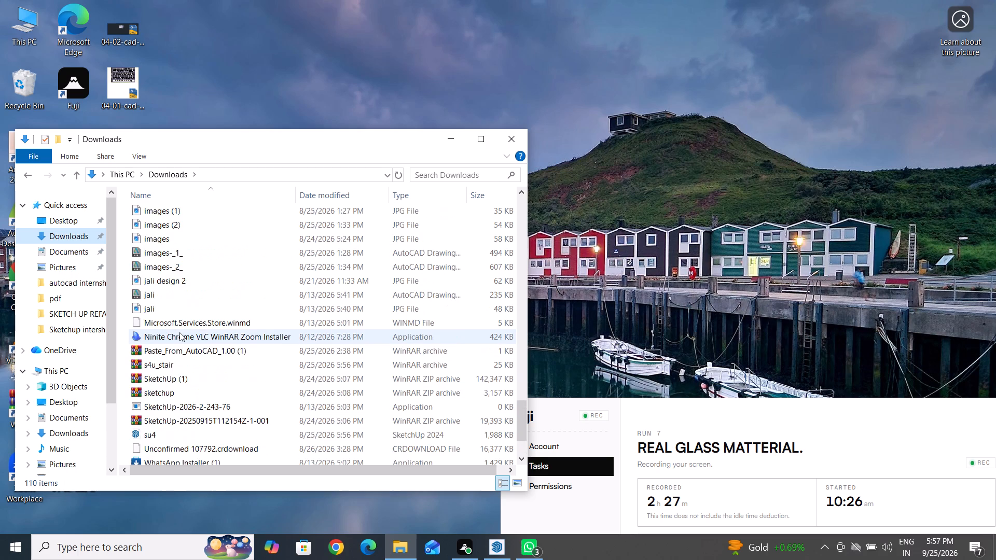
scroll(179, 332, up, 6)
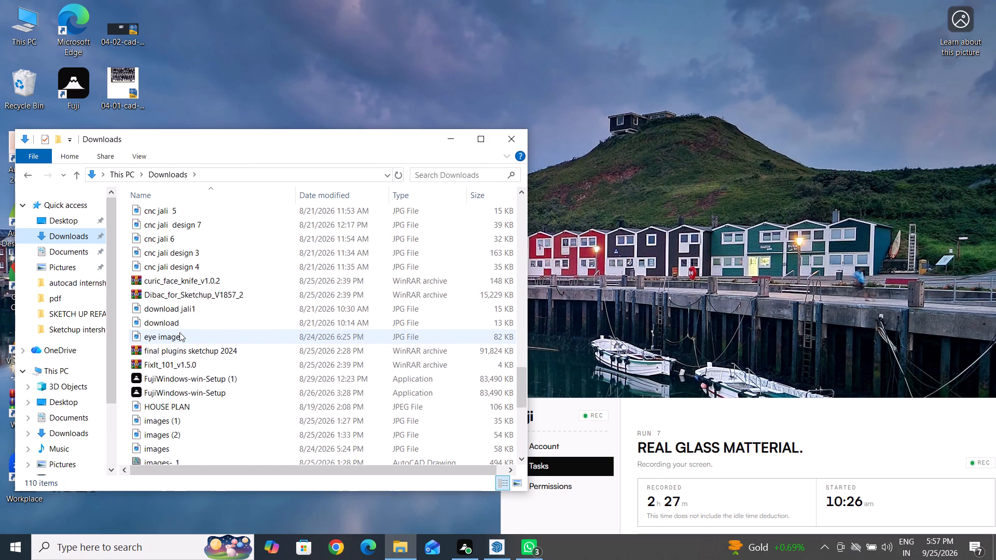
scroll(179, 332, up, 1)
Check the contents of the SketchUp (1) folder and the drive-download zip archive, and close the archive.
double_click(230, 217)
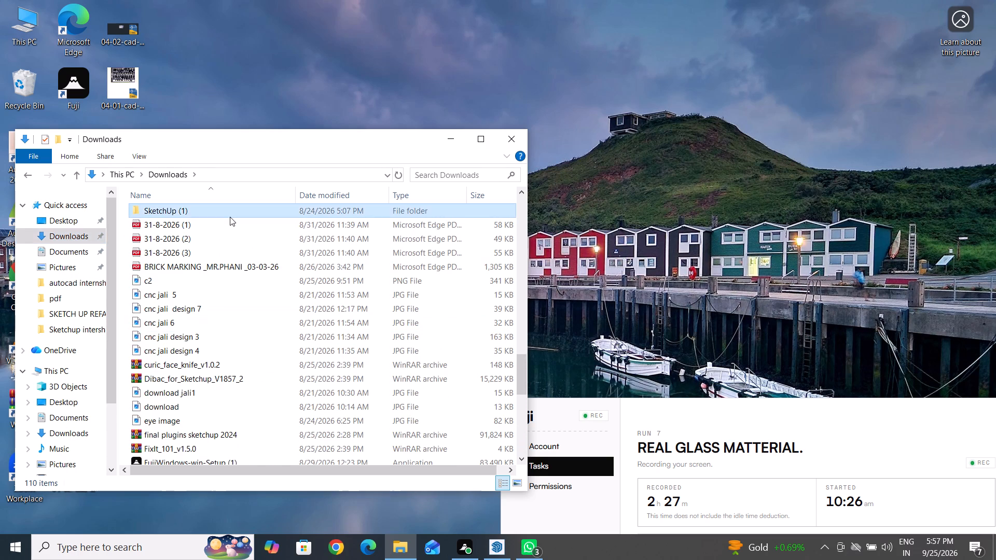
click(74, 170)
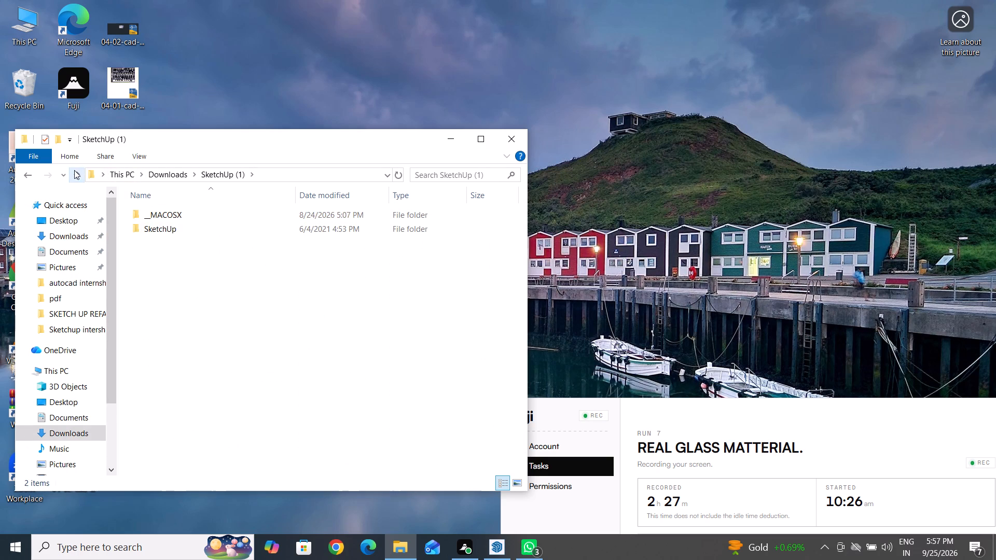
scroll(184, 286, up, 2)
double_click(163, 279)
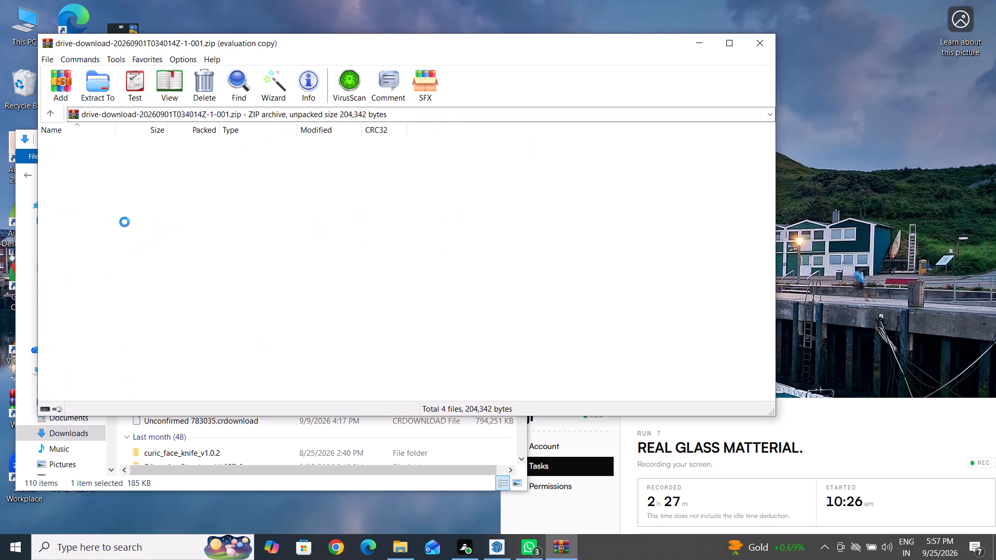
click(743, 61)
click(763, 47)
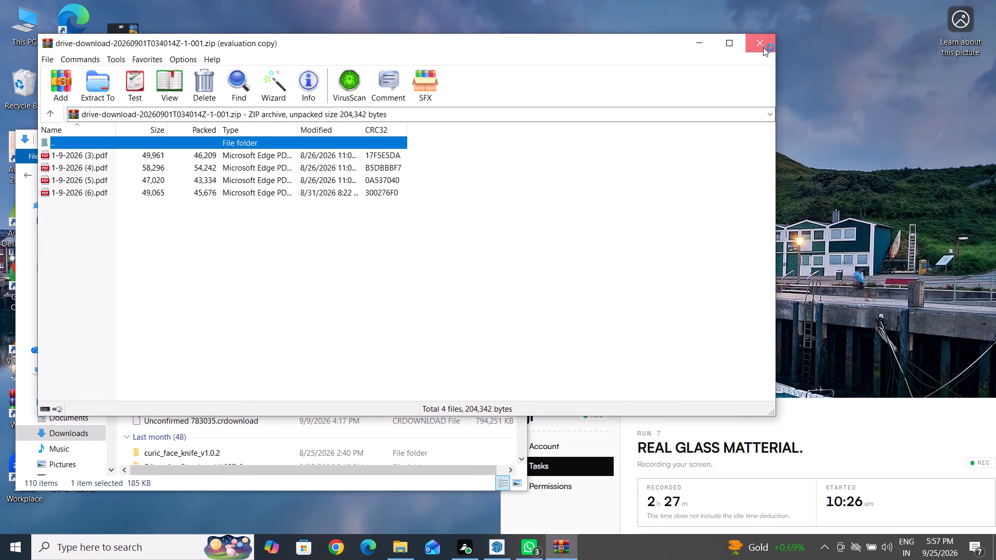
Look through the recent files in the Downloads folder again for a drawing to import.
scroll(262, 347, up, 8)
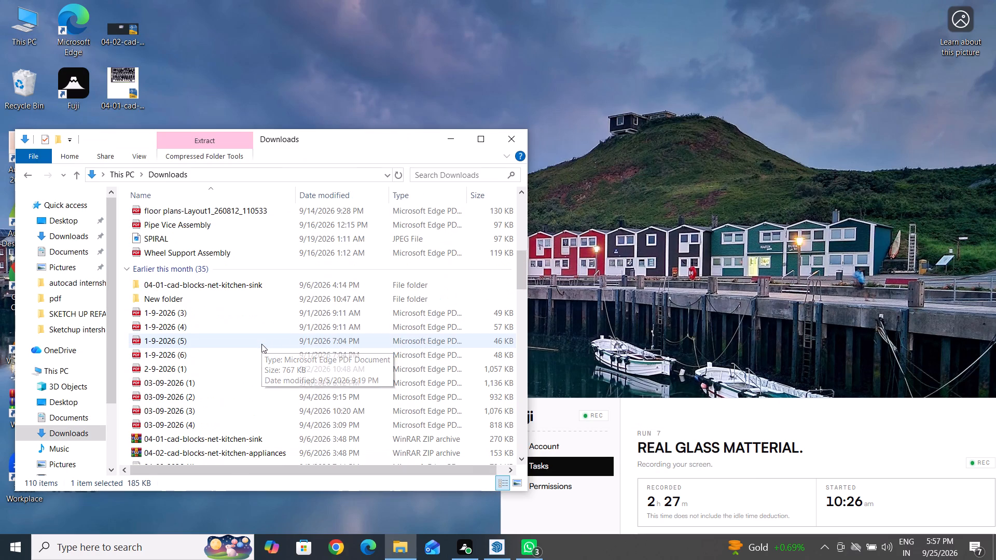
scroll(260, 341, up, 7)
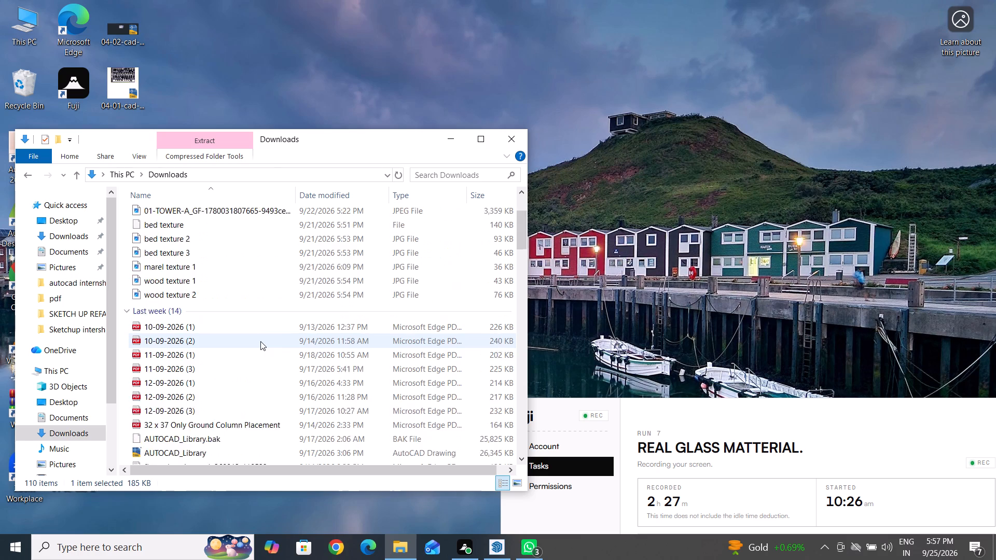
scroll(260, 341, up, 2)
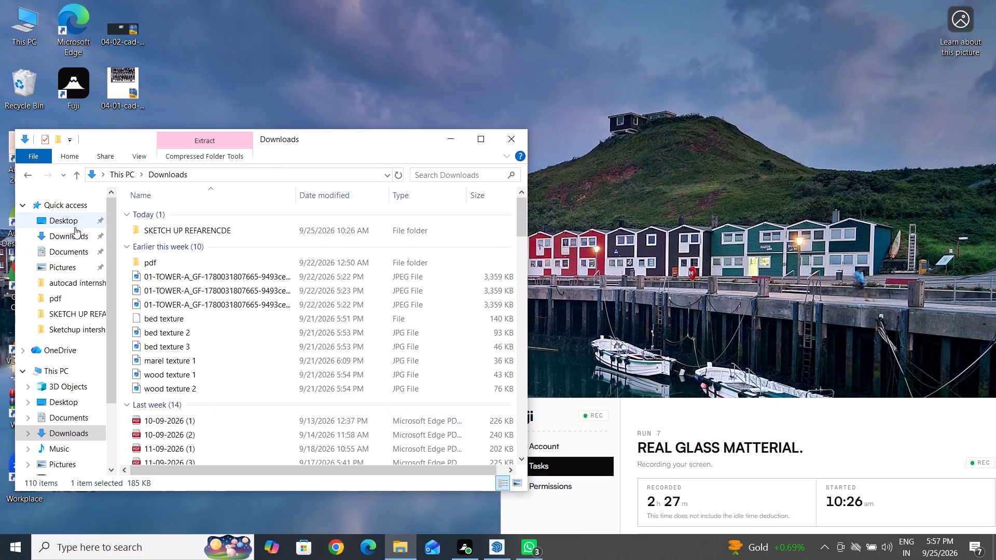
double_click(75, 231)
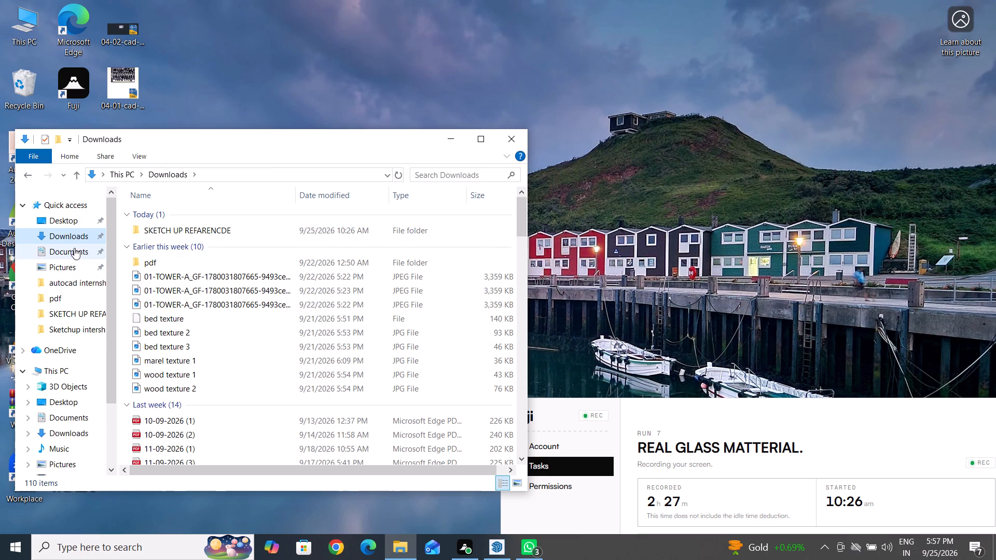
scroll(166, 399, up, 4)
scroll(166, 399, down, 5)
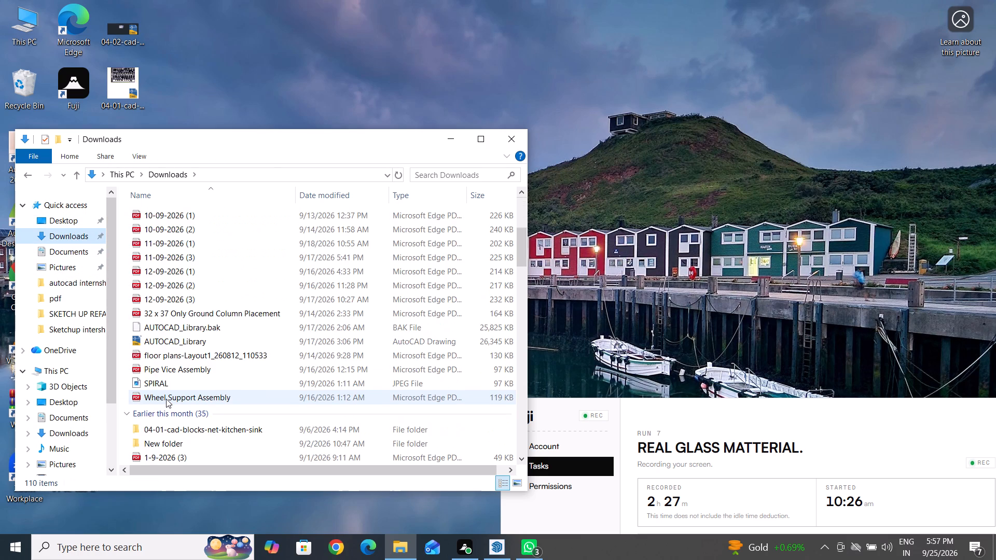
scroll(166, 399, down, 2)
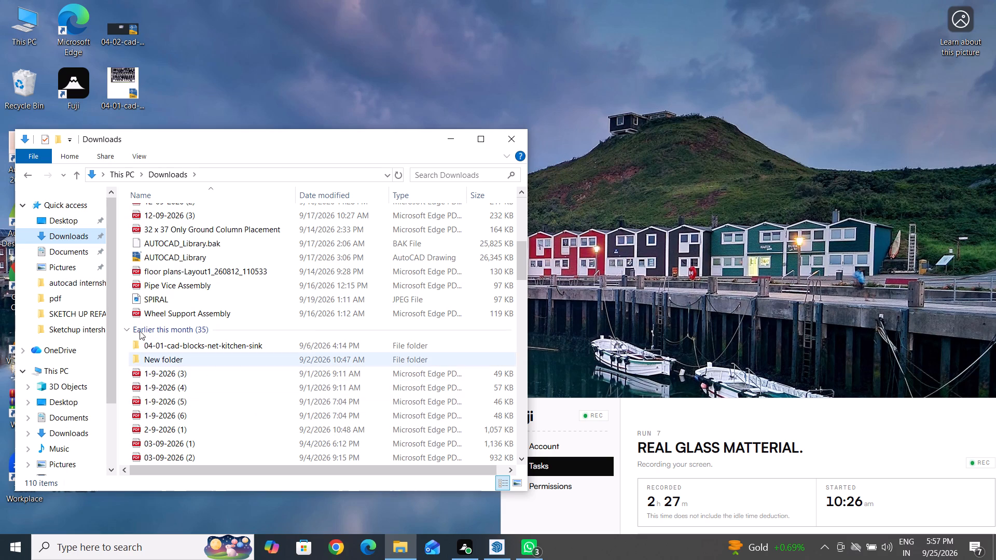
Locate the exterior1(FOR STUDENTS) drawing in the Downloads subfolder of Documents.
double_click(63, 256)
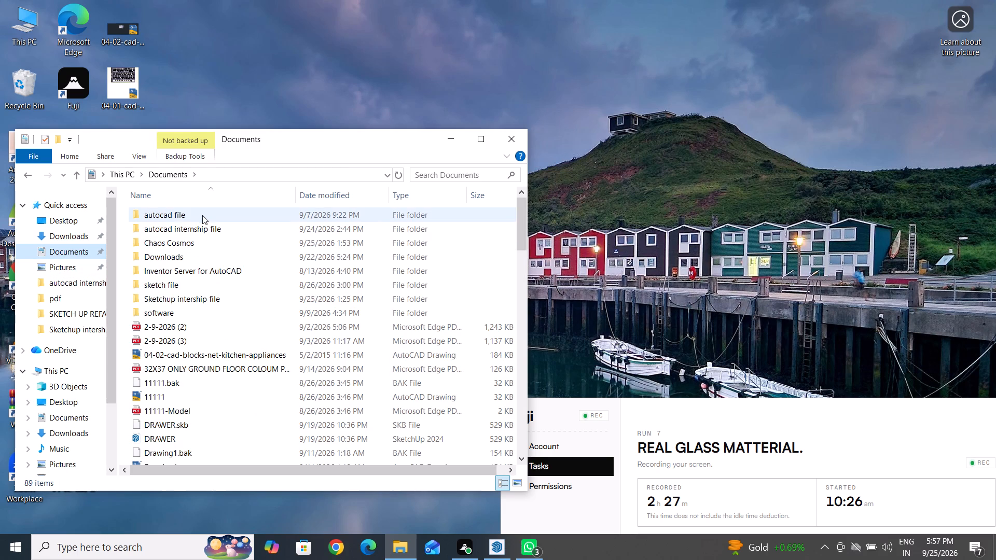
double_click(189, 257)
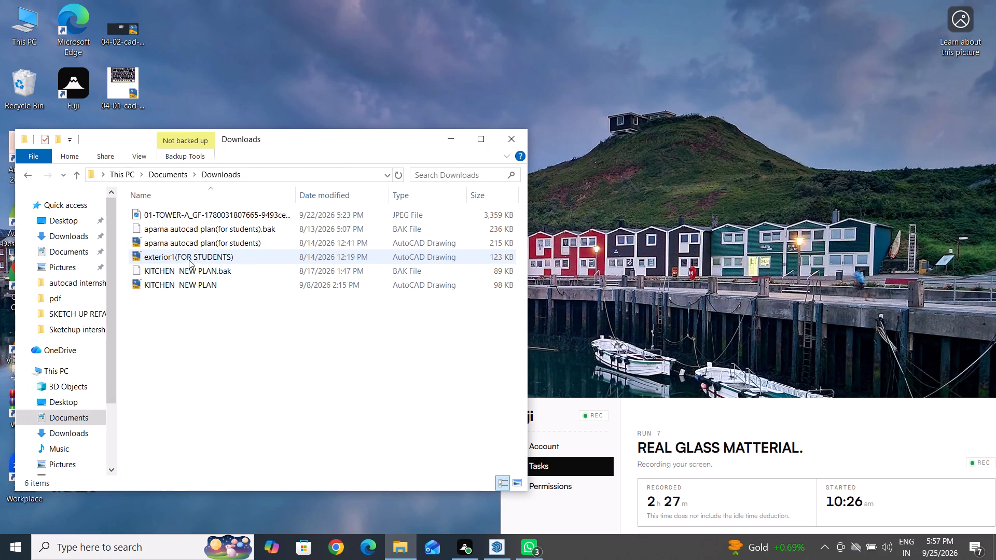
click(182, 256)
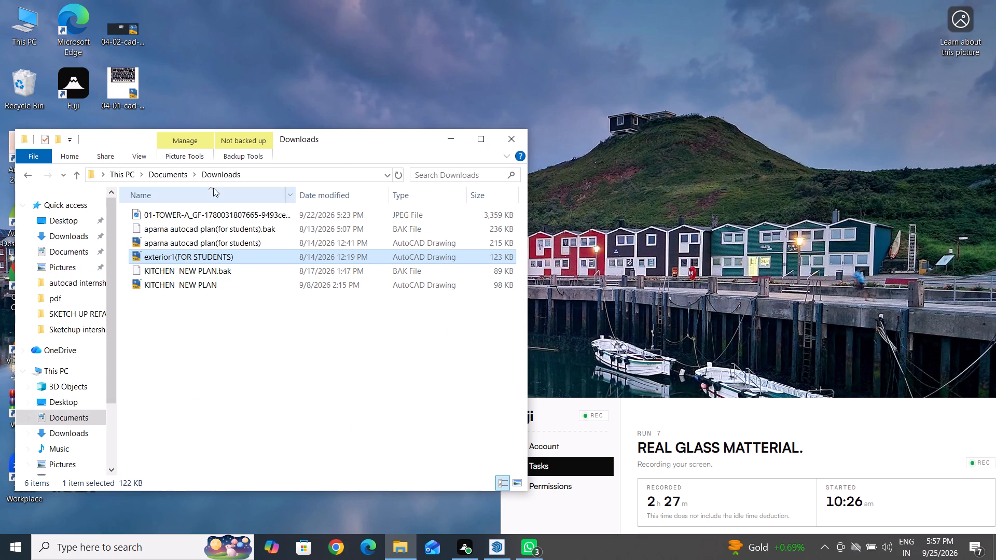
Import the AutoCAD drawing exterior1(FOR STUDENTS) from the Documents Downloads subfolder into the MATERIAL model in SketchUp, and dismiss the import results.
click(504, 550)
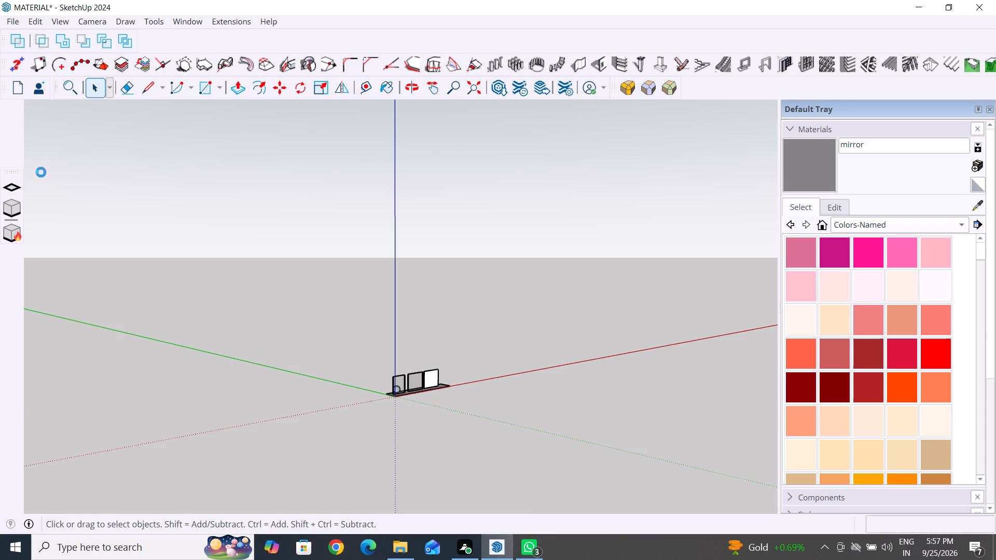
right_click(244, 332)
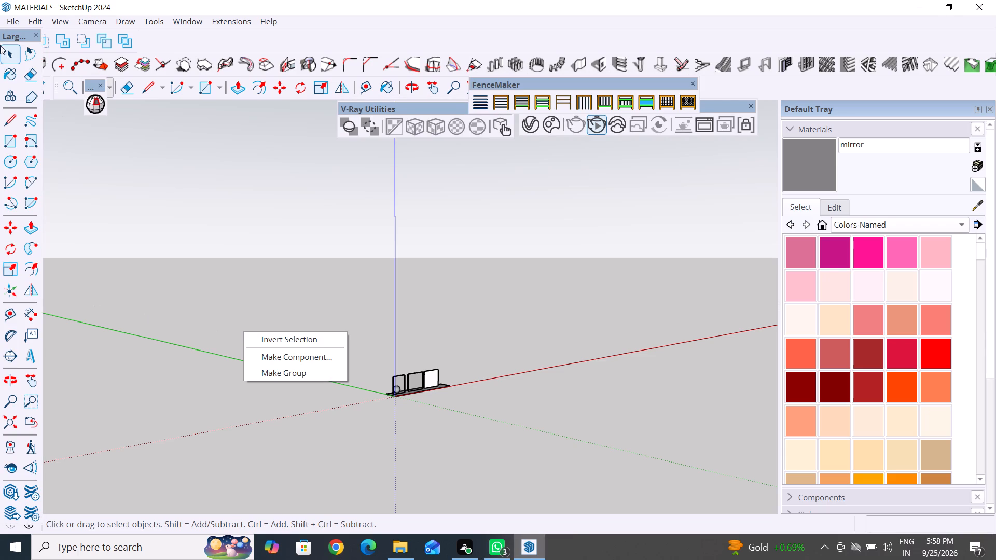
click(13, 19)
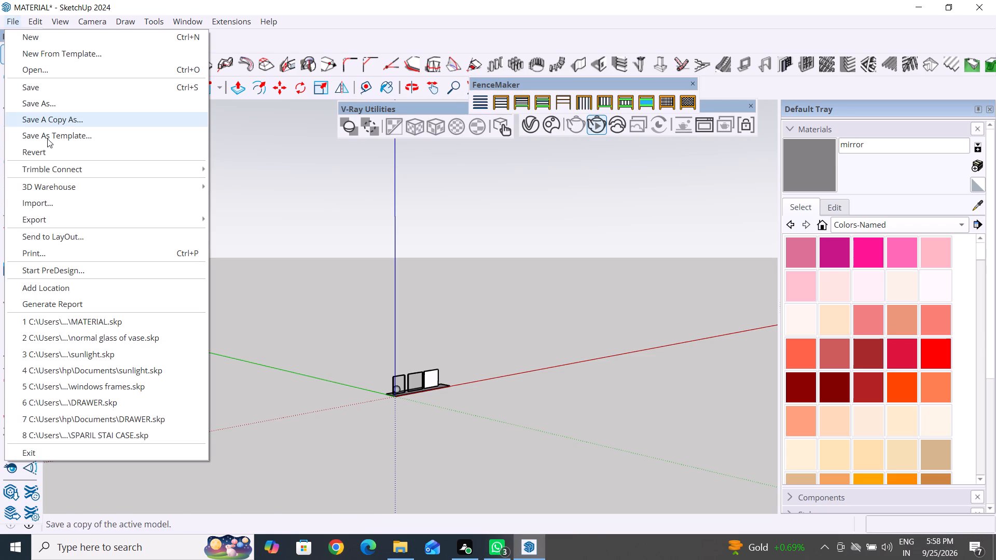
click(68, 205)
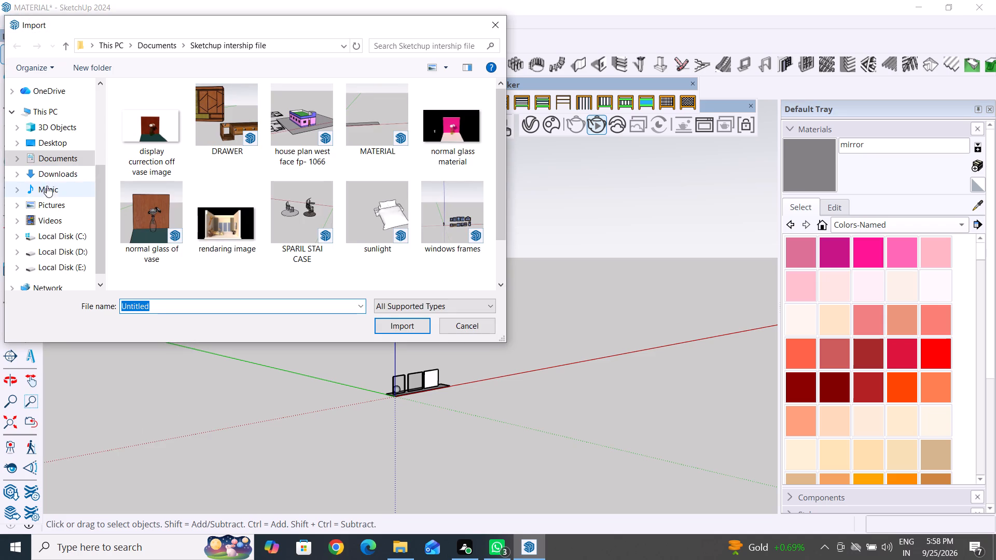
click(60, 160)
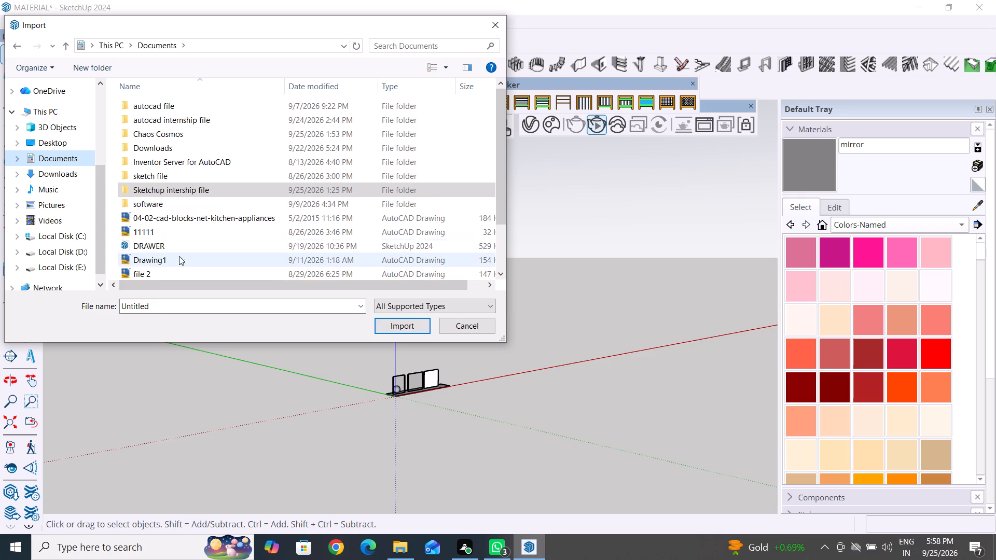
scroll(218, 232, up, 2)
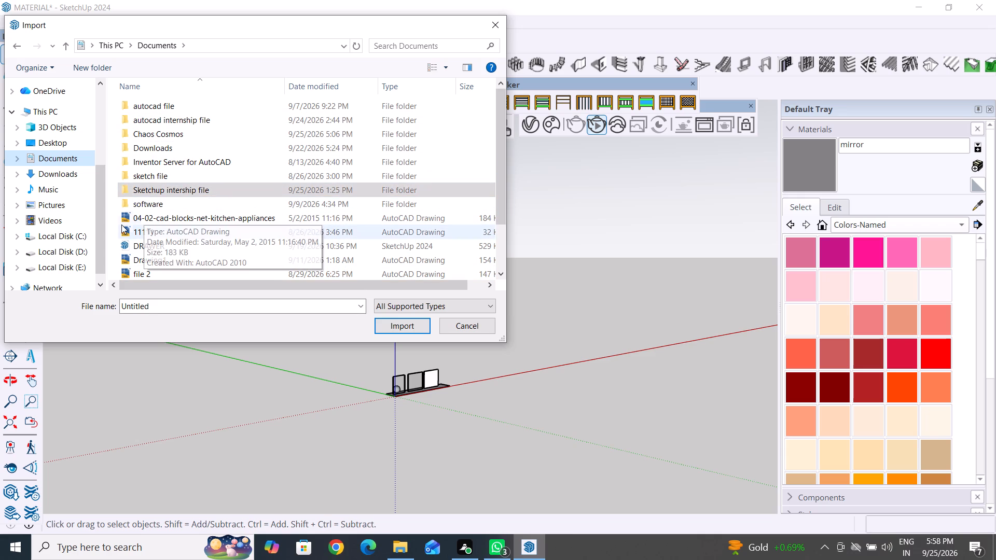
double_click(62, 162)
click(64, 159)
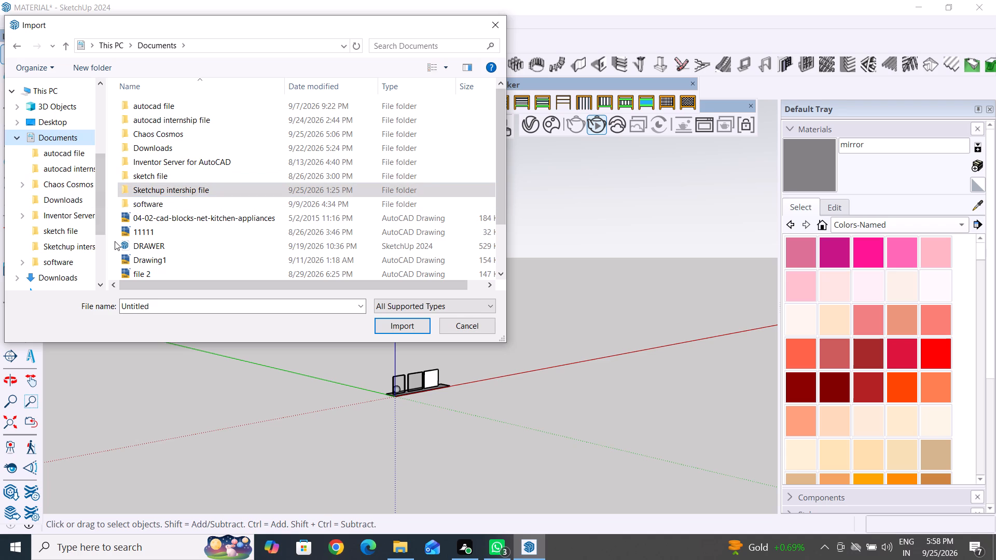
double_click(178, 146)
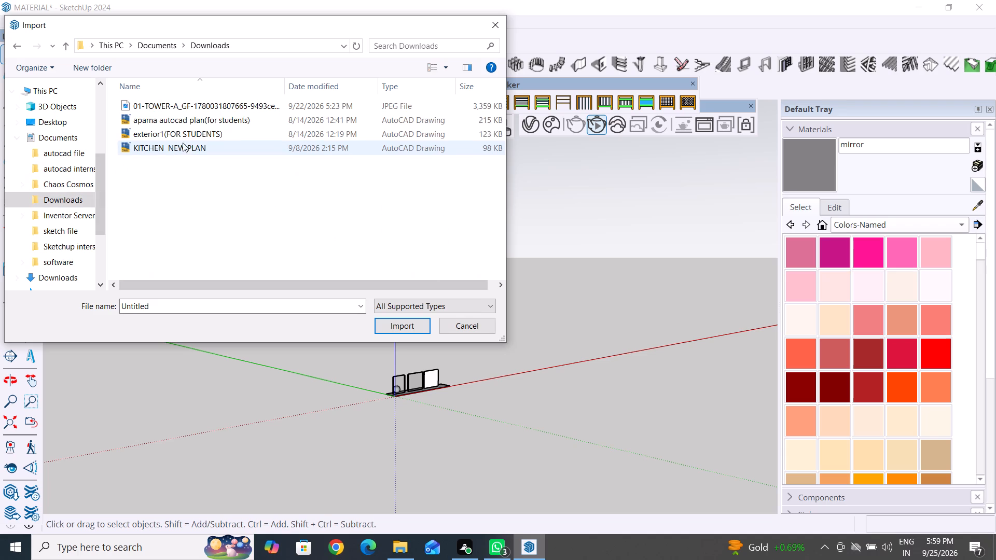
click(197, 129)
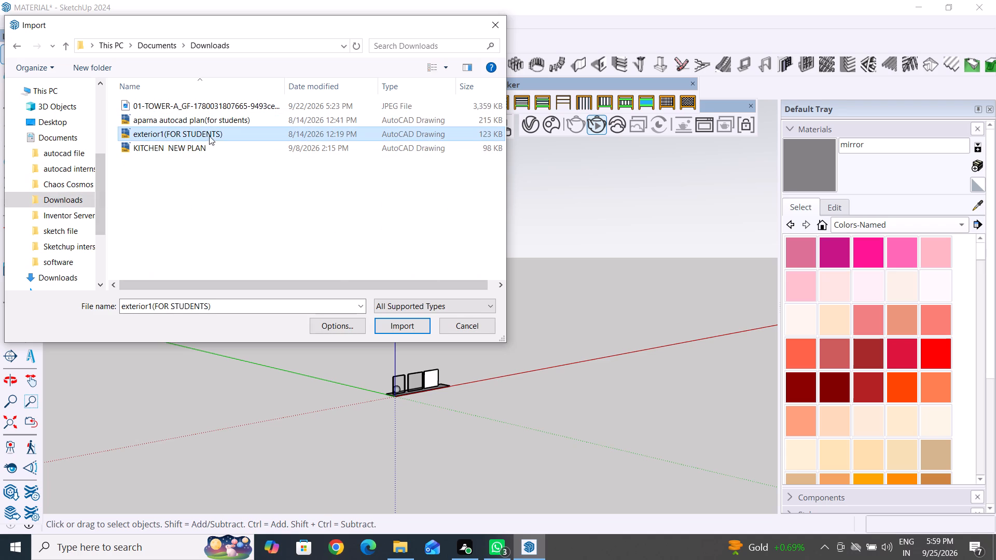
click(404, 329)
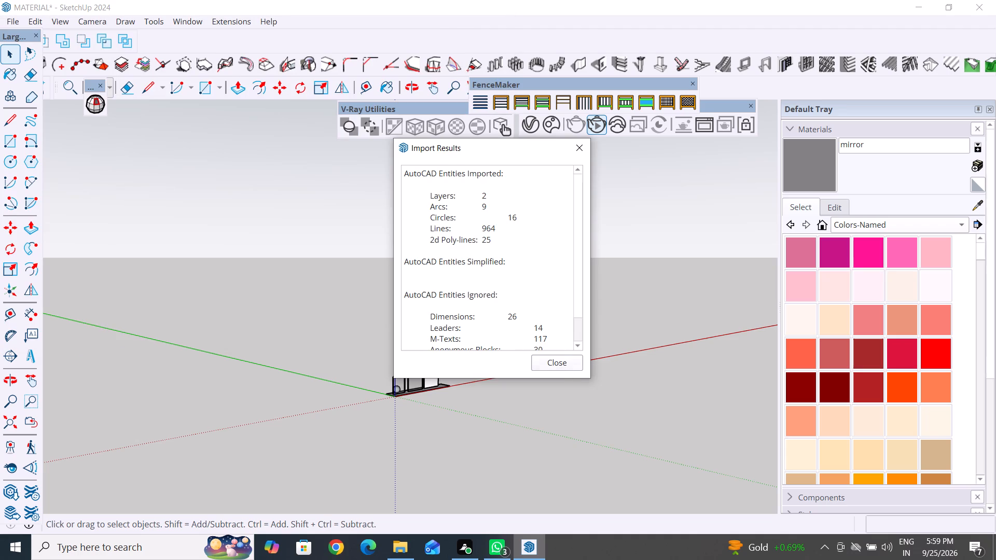
scroll(555, 335, down, 11)
click(558, 370)
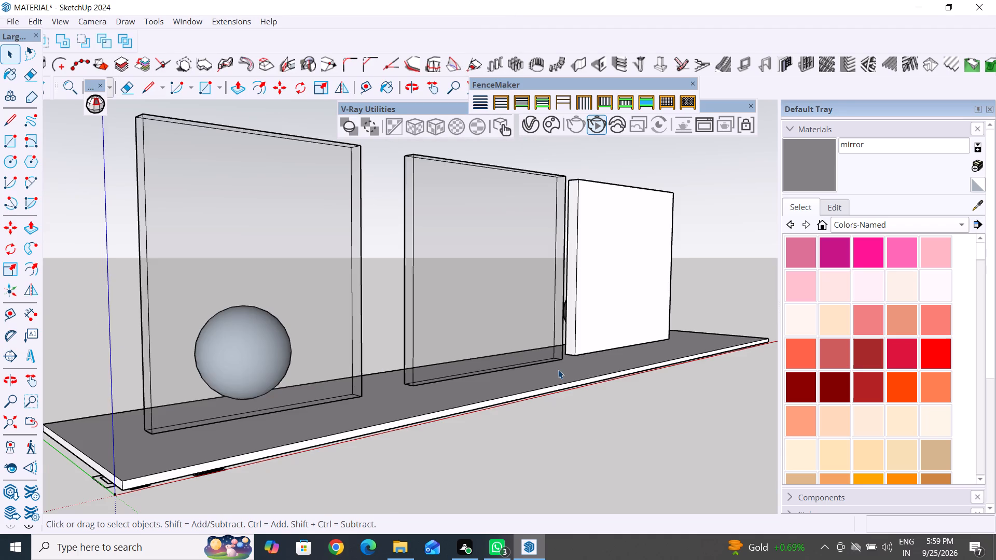
Move the imported exterior1 drawing from the origin beneath the base out to open ground away from the test panels.
scroll(451, 460, down, 19)
middle_drag(380, 471, 589, 489)
scroll(484, 466, up, 17)
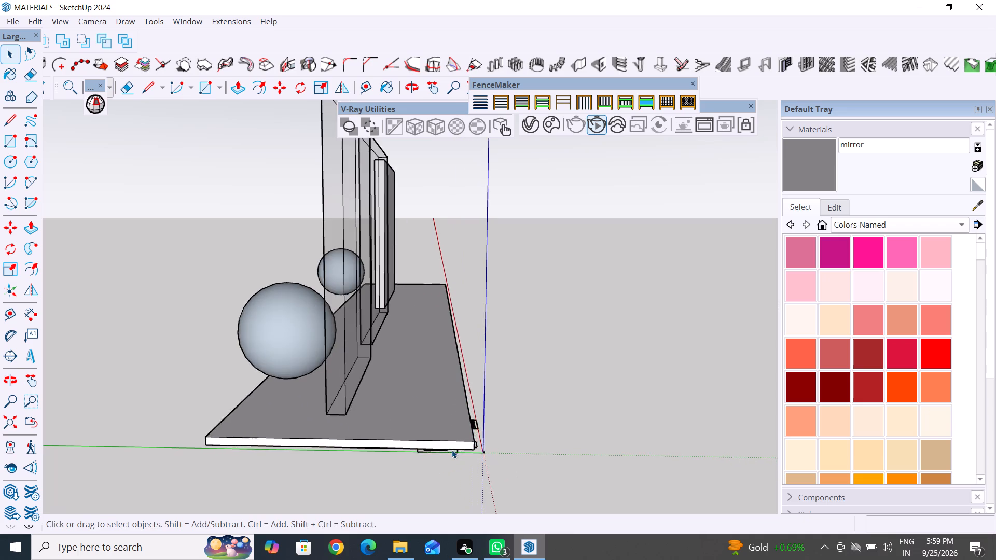
middle_drag(430, 471, 386, 348)
scroll(430, 471, up, 1)
scroll(361, 384, down, 5)
middle_drag(376, 345, 400, 294)
click(375, 251)
middle_drag(490, 352, 455, 390)
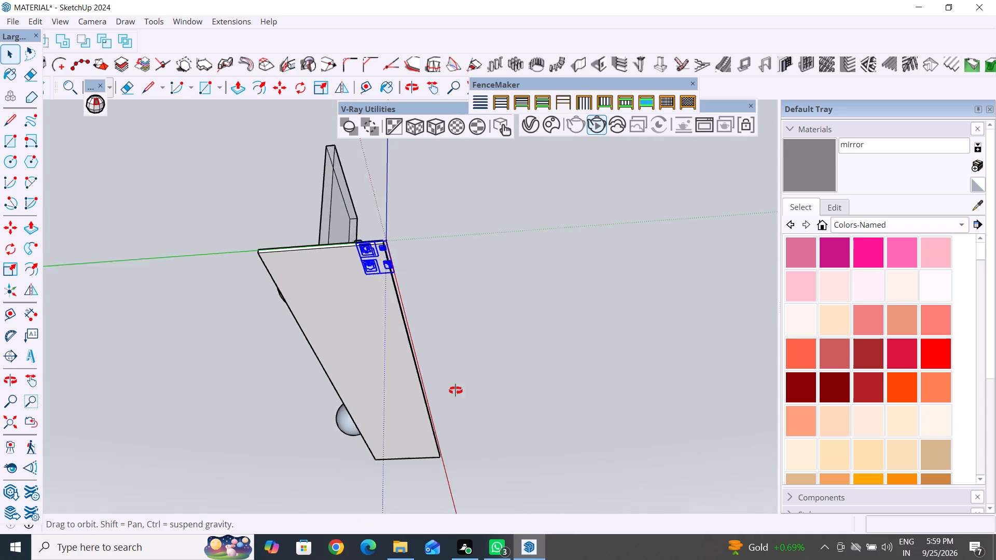
middle_drag(455, 390, 293, 513)
key(m)
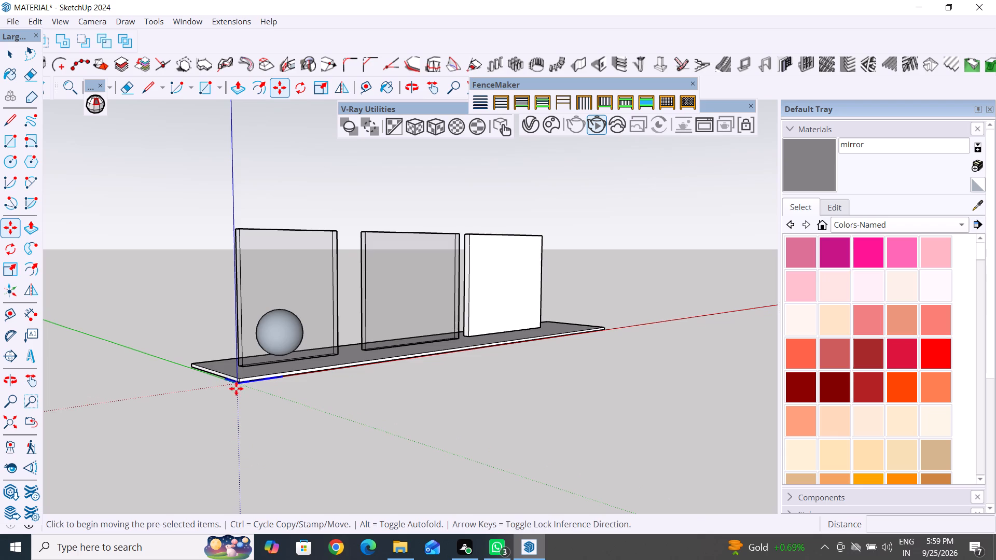
click(242, 381)
scroll(354, 456, down, 4)
middle_drag(359, 460, 337, 491)
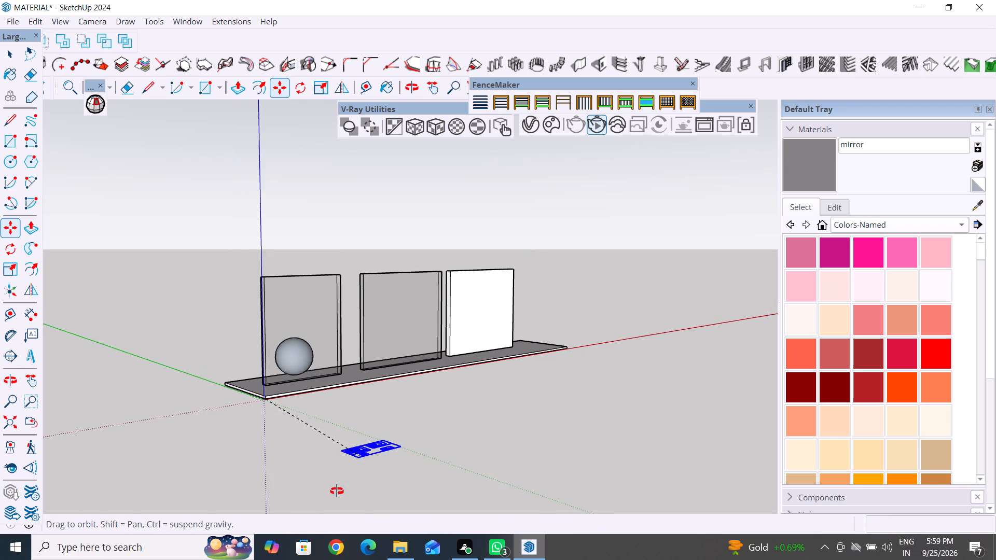
middle_drag(337, 491, 301, 536)
scroll(382, 461, down, 13)
middle_drag(994, 559, 962, 559)
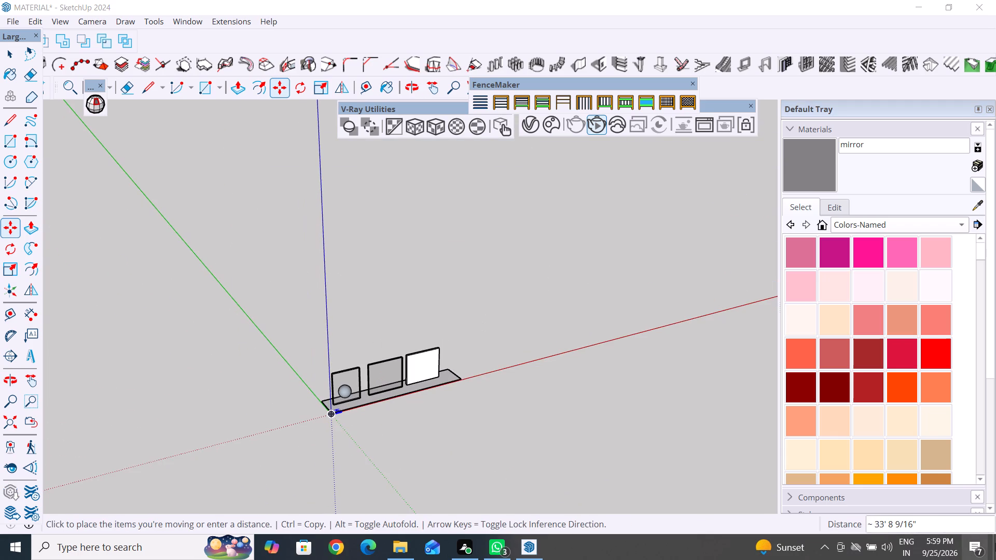
scroll(995, 548, down, 1)
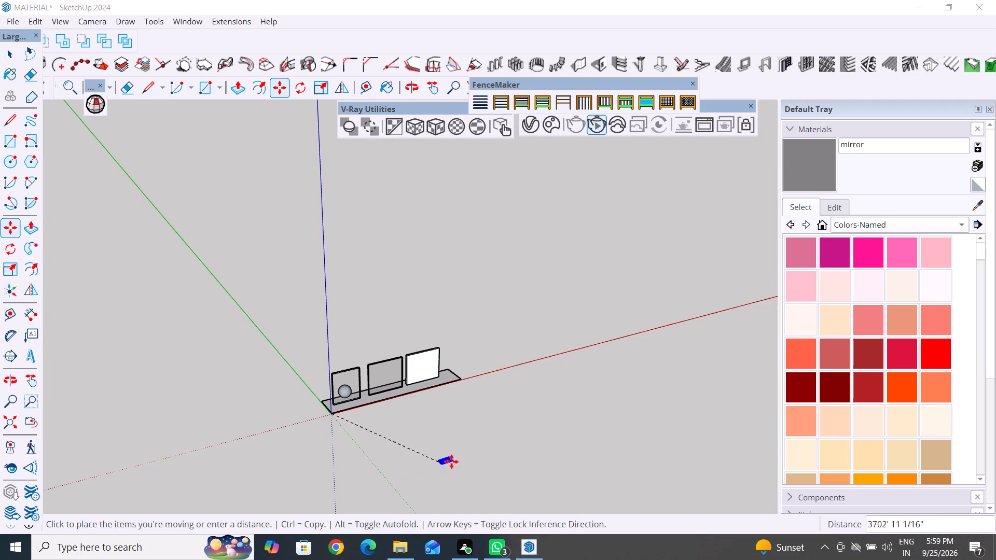
scroll(370, 370, down, 12)
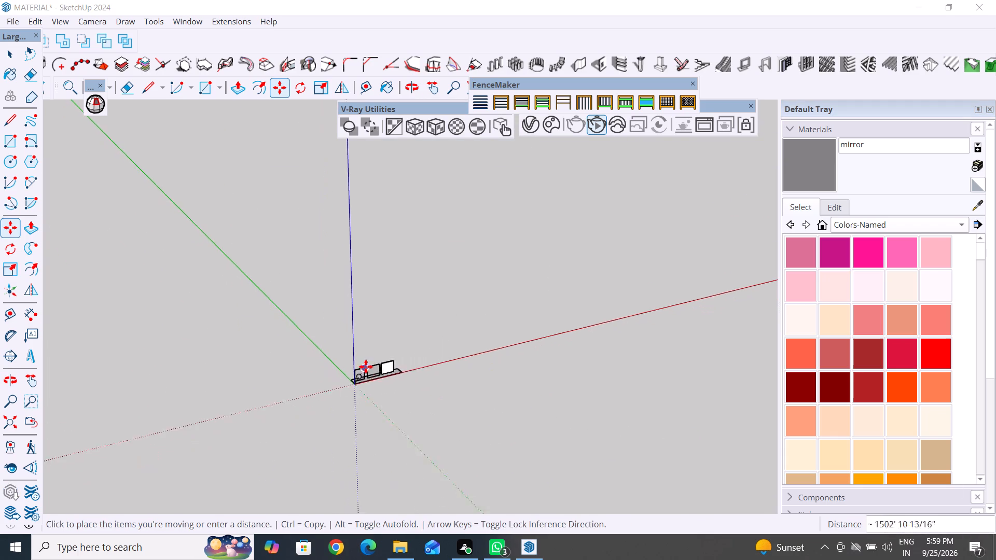
middle_drag(567, 443, 395, 475)
middle_drag(391, 429, 675, 415)
middle_drag(358, 412, 395, 421)
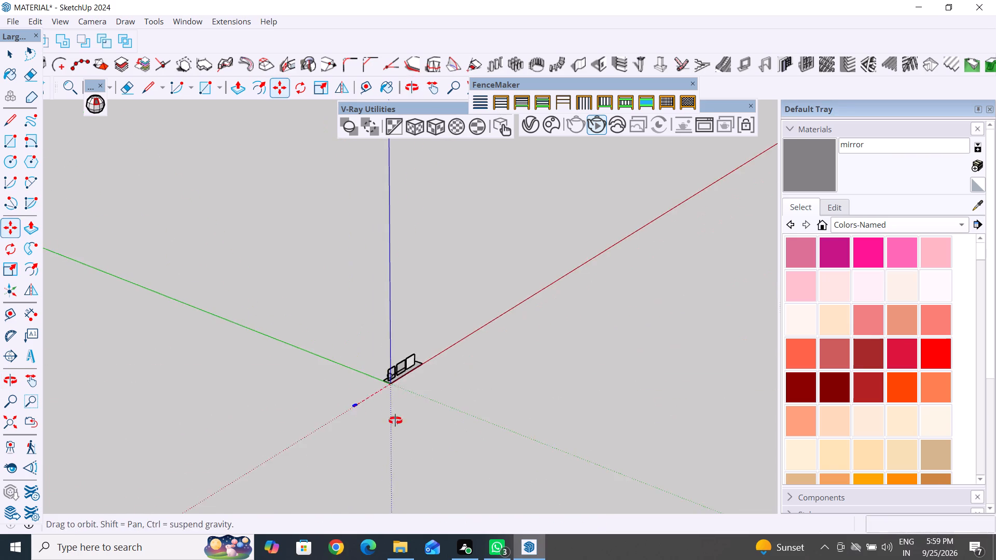
middle_drag(395, 421, 644, 445)
middle_drag(340, 445, 718, 382)
middle_drag(418, 471, 651, 487)
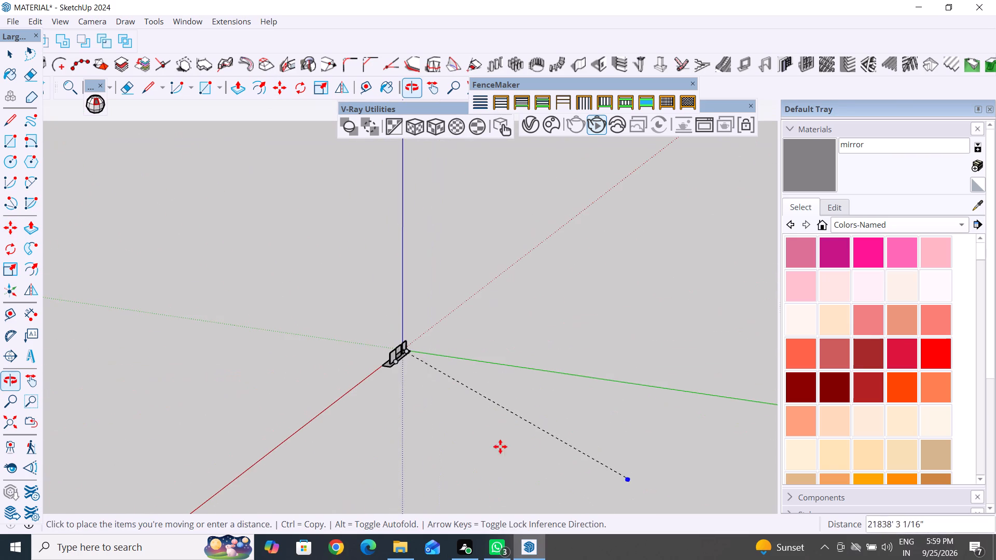
middle_drag(570, 445, 347, 444)
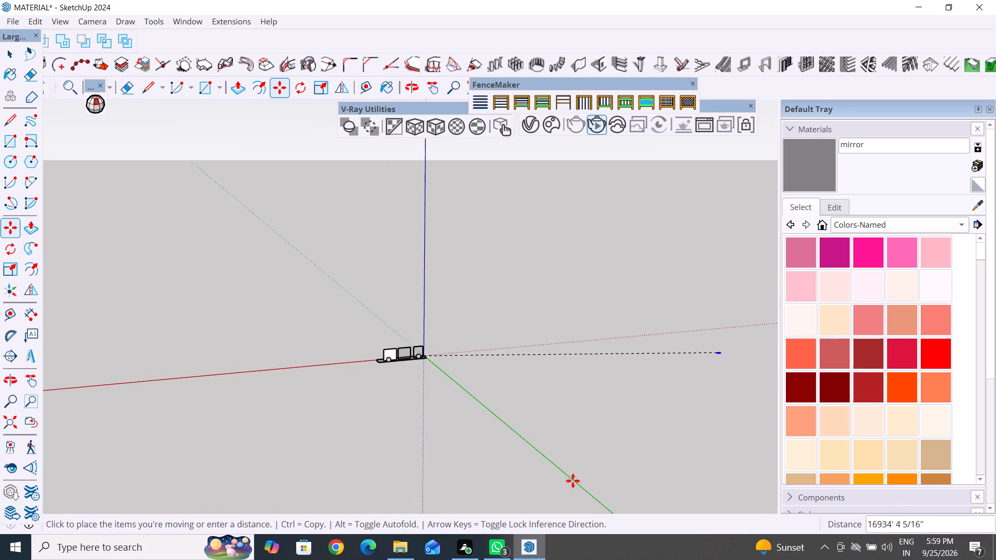
middle_drag(478, 392, 995, 403)
middle_drag(304, 402, 512, 458)
scroll(461, 358, up, 14)
middle_drag(463, 346, 604, 340)
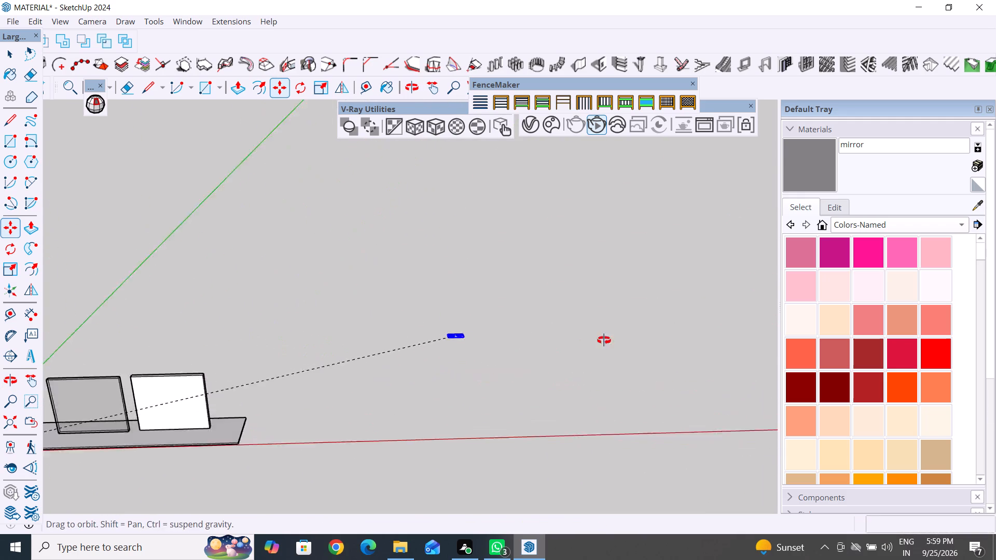
middle_drag(604, 340, 611, 339)
click(426, 331)
key(Escape)
key(Escape)
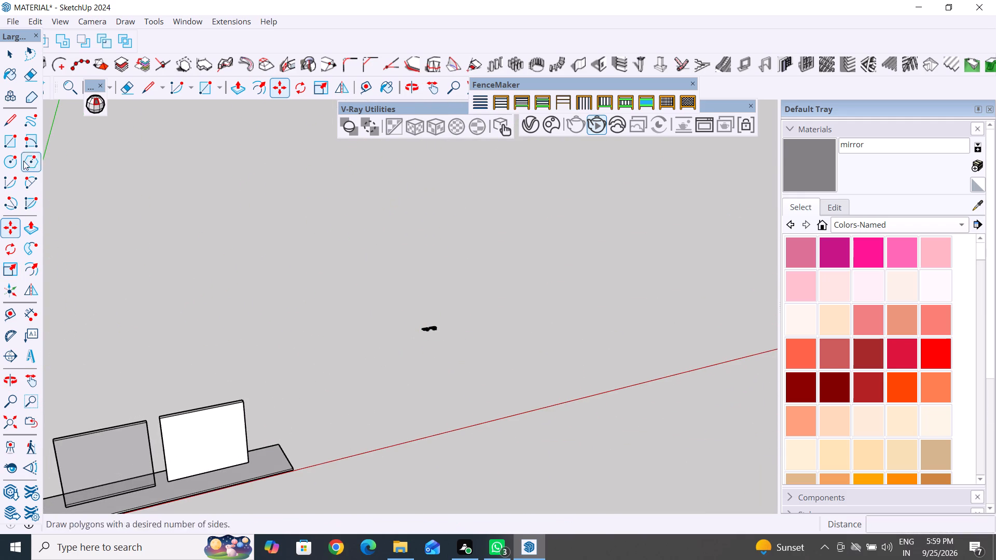
key(Escape)
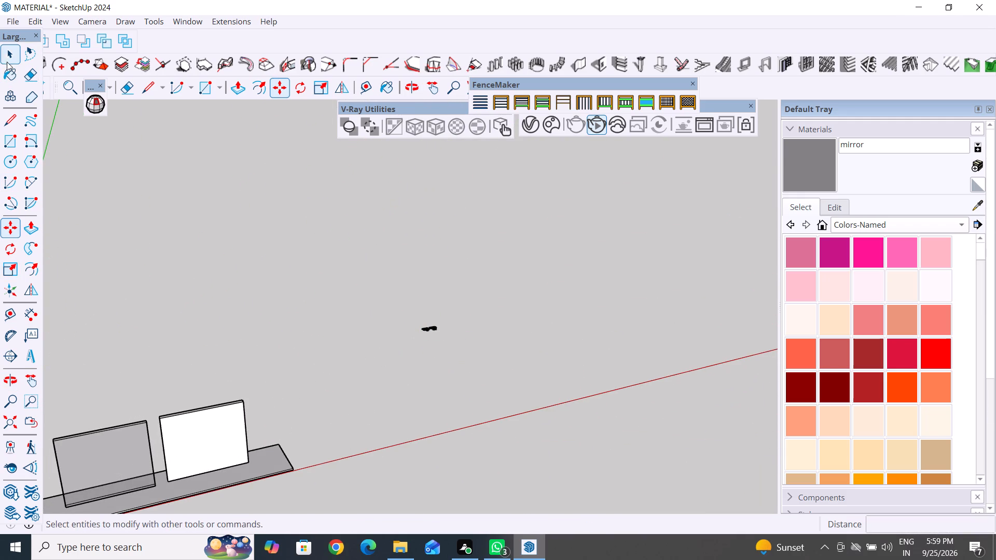
Select all four sheets of the imported drawing with their outer frame and move them about 3485' to open ground beyond the white panel.
click(6, 55)
scroll(511, 327, up, 20)
scroll(511, 327, up, 4)
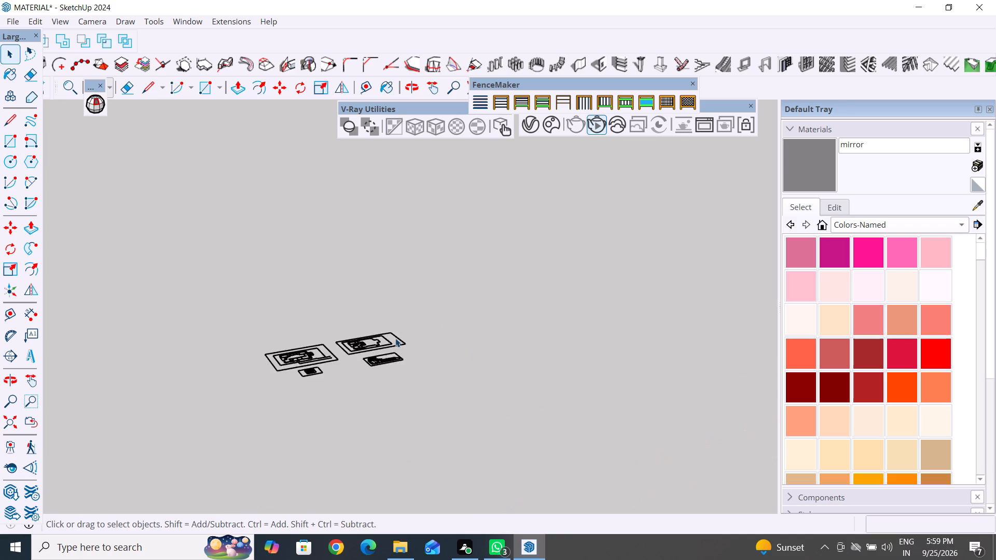
scroll(395, 338, up, 5)
middle_drag(459, 343, 336, 474)
scroll(243, 343, up, 5)
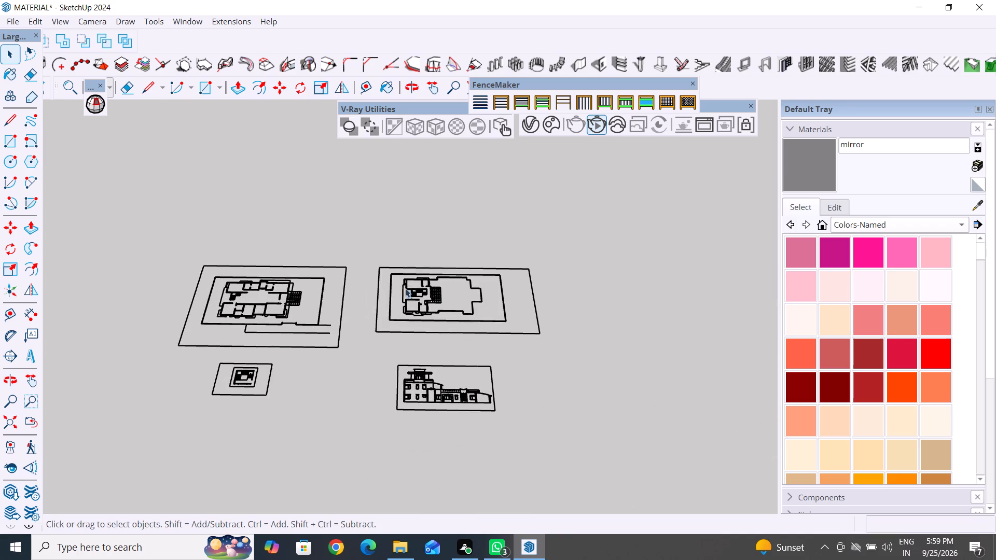
scroll(500, 408, down, 5)
drag(592, 268, 276, 445)
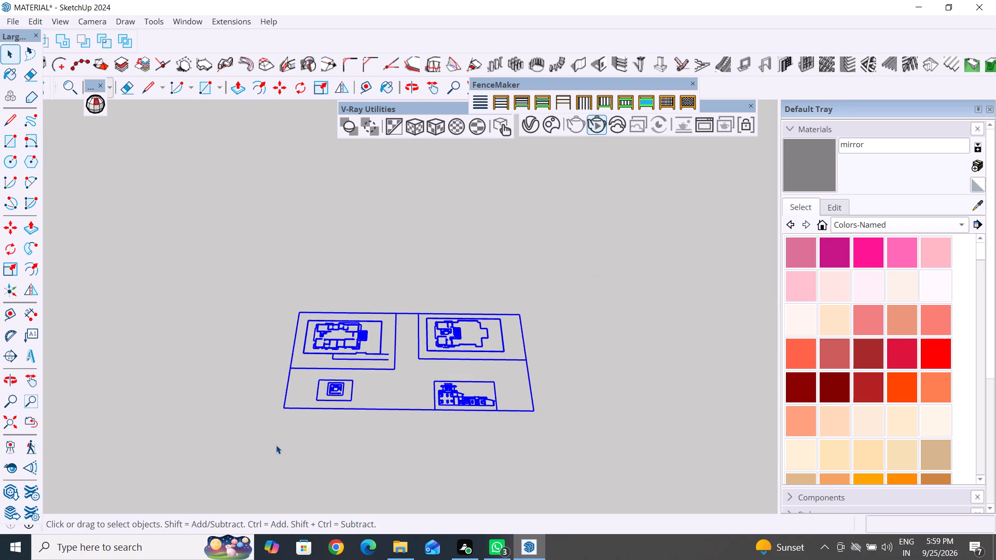
key(m)
click(284, 409)
scroll(372, 457, down, 16)
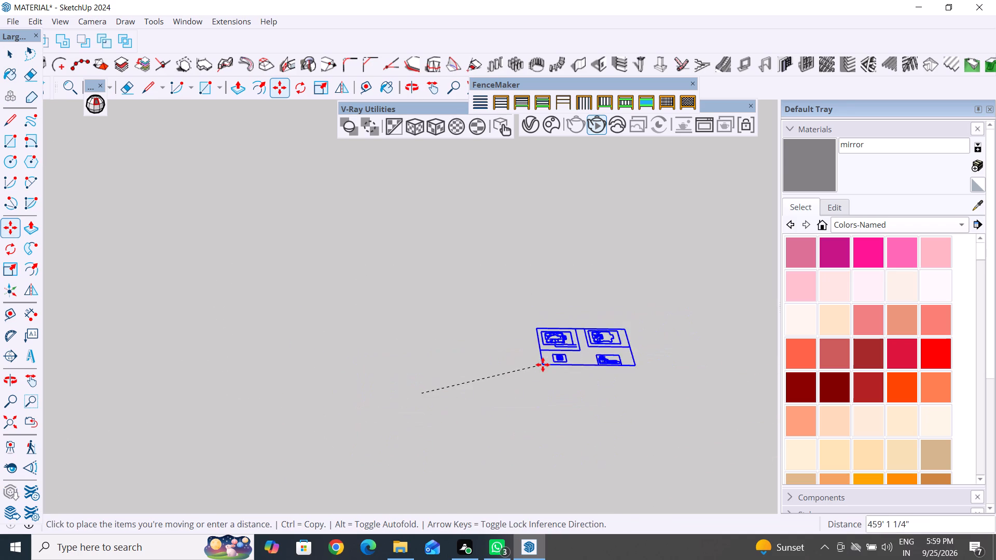
scroll(543, 365, down, 15)
scroll(542, 363, up, 1)
scroll(542, 363, down, 12)
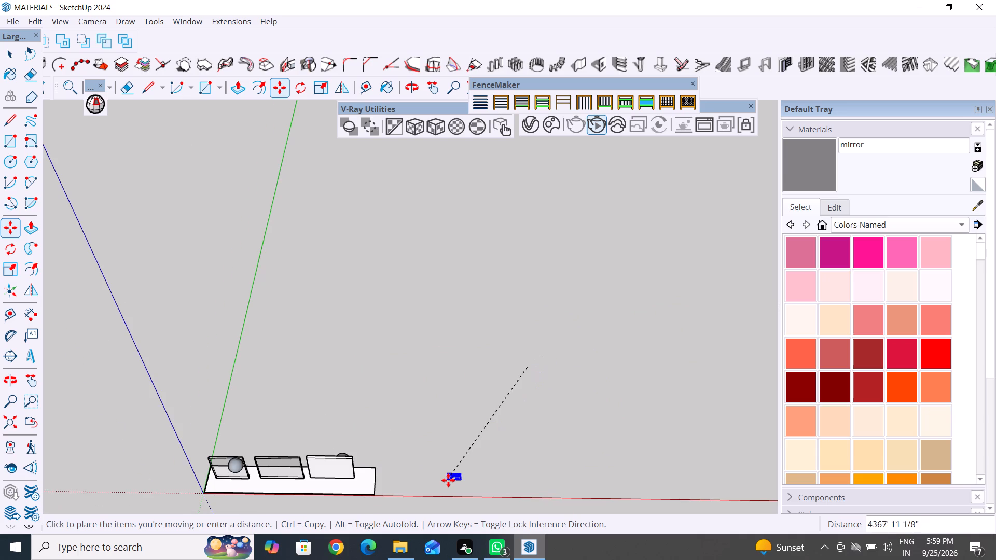
click(472, 457)
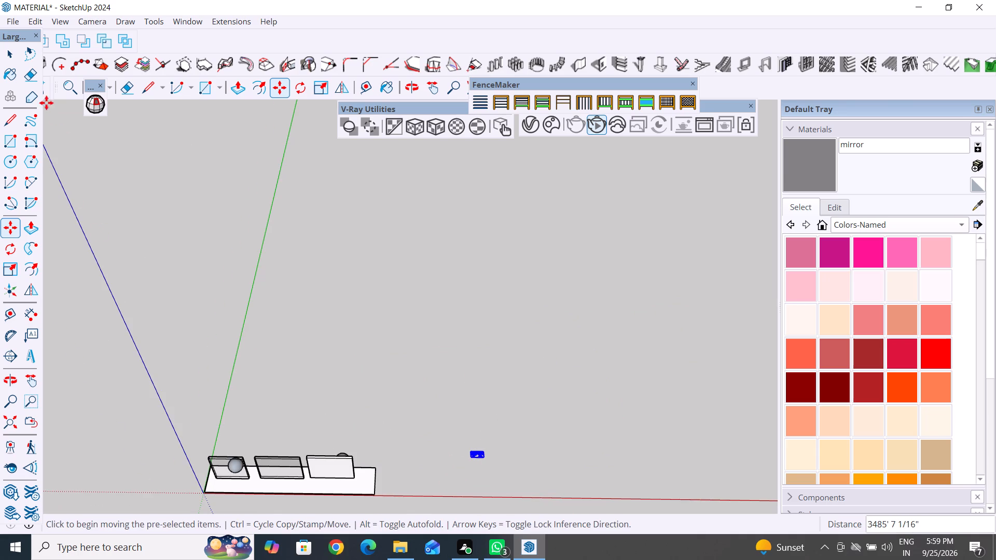
click(6, 54)
Examine the floor plans and the front elevation in the imported exterior drawing from several angles.
scroll(539, 503, up, 9)
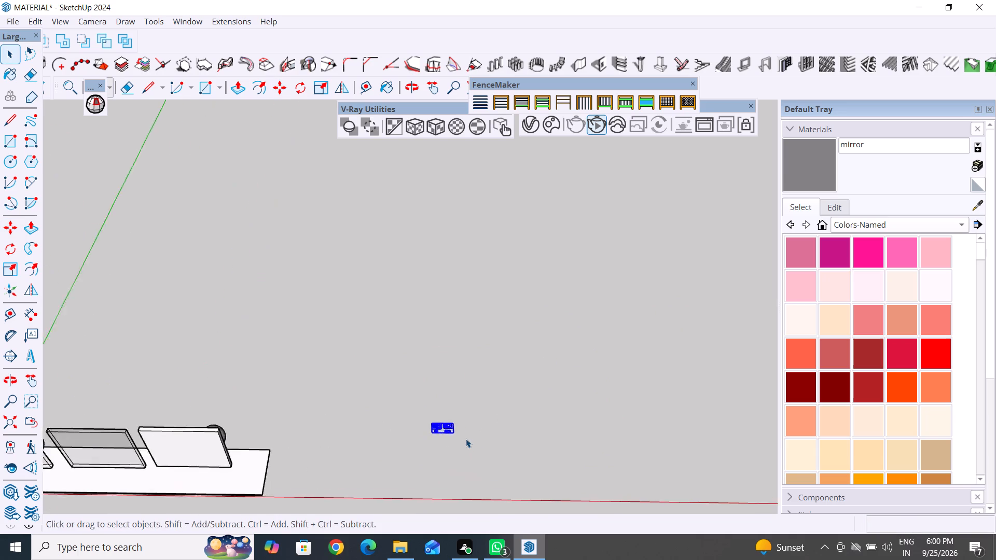
scroll(466, 439, up, 20)
scroll(466, 439, up, 9)
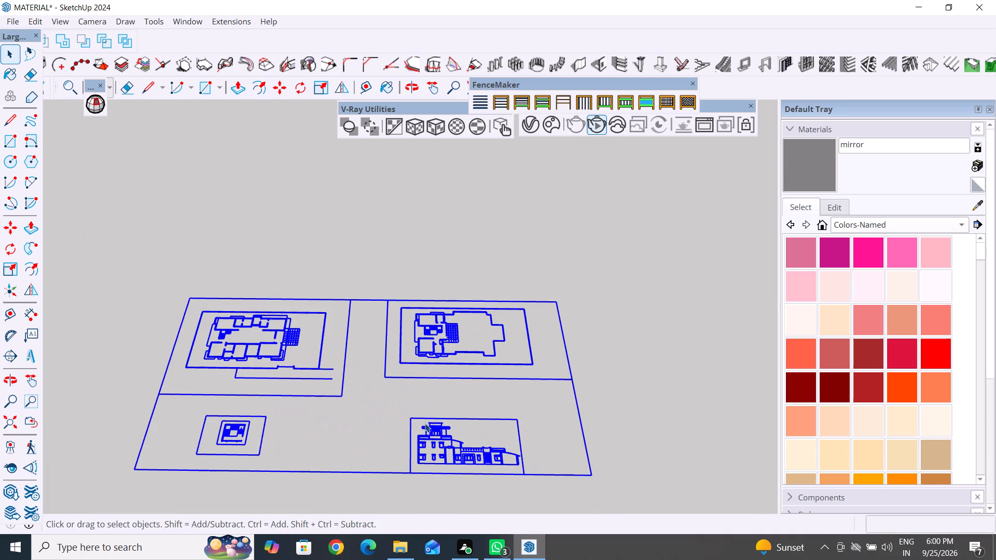
middle_drag(468, 379, 645, 373)
middle_drag(612, 400, 389, 484)
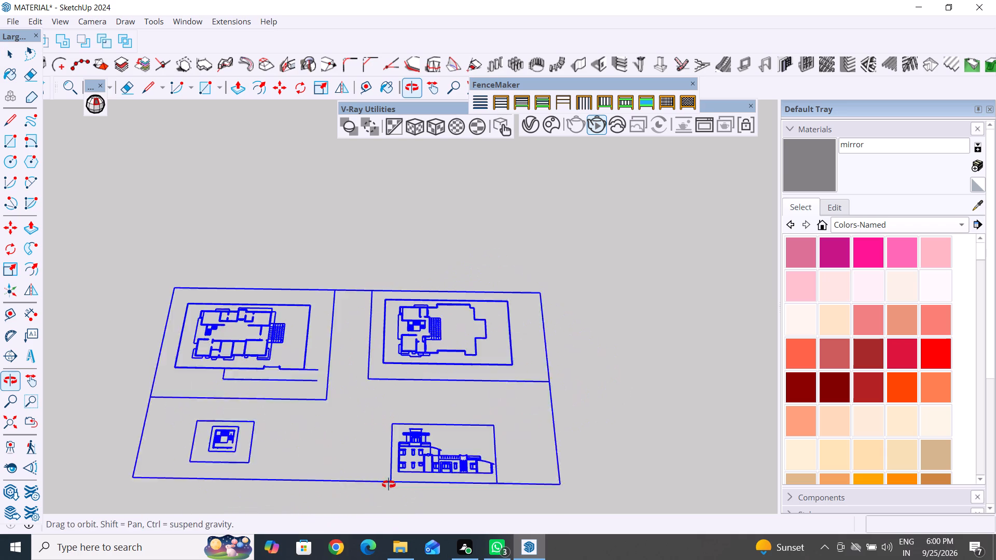
middle_drag(389, 484, 388, 484)
scroll(353, 458, up, 6)
middle_drag(268, 431, 400, 412)
scroll(438, 440, down, 5)
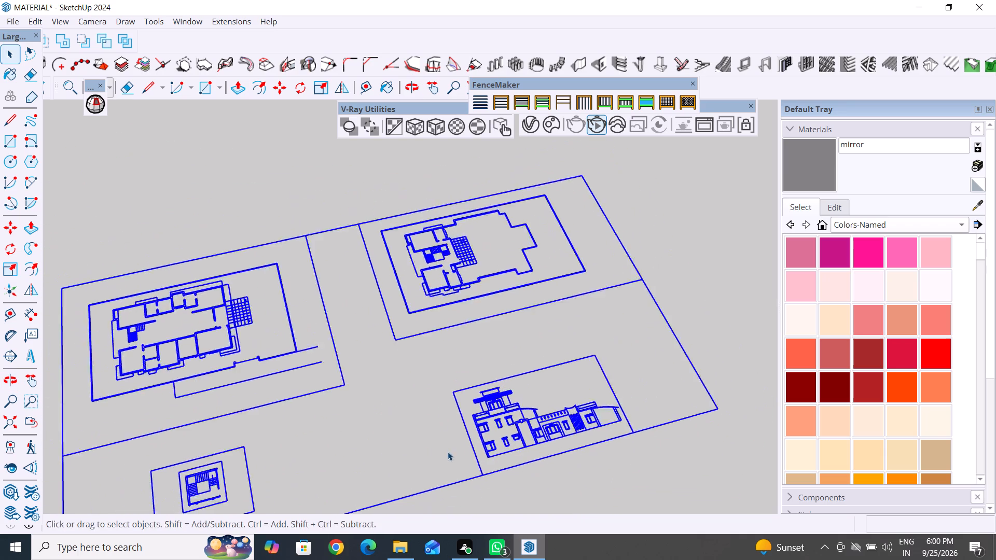
scroll(448, 452, down, 1)
middle_drag(569, 481, 303, 432)
middle_drag(203, 385, 330, 334)
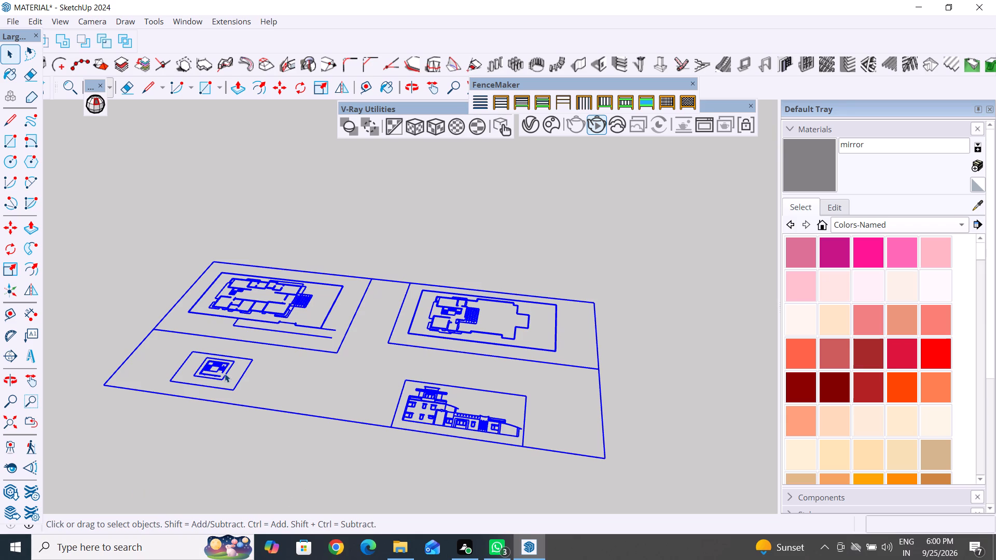
middle_drag(345, 381, 398, 469)
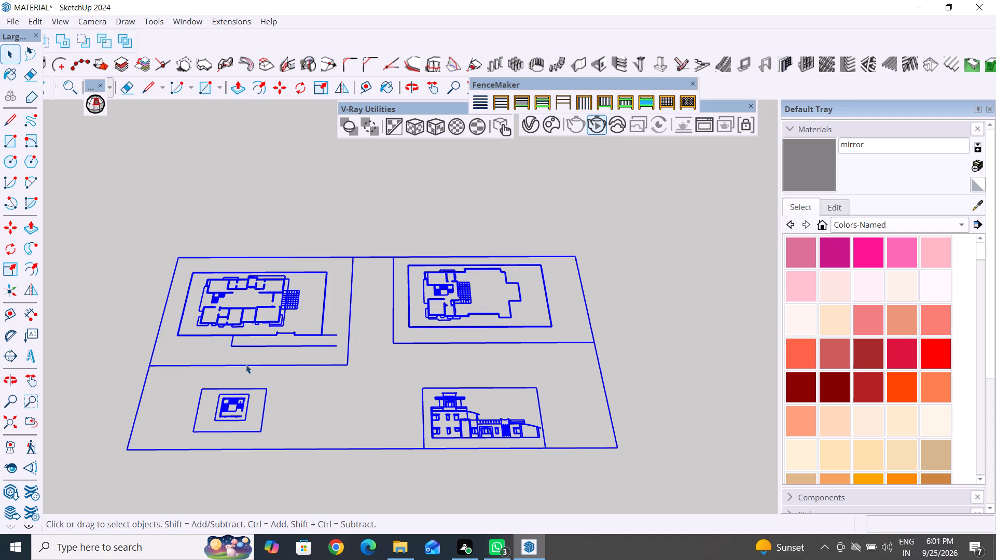
scroll(287, 484, down, 3)
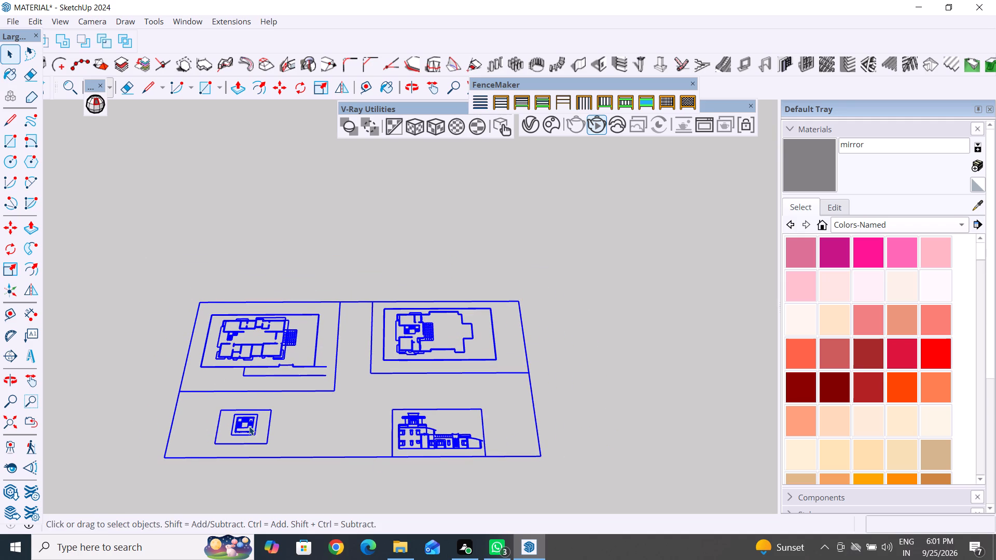
middle_drag(300, 391, 258, 480)
scroll(335, 289, up, 5)
middle_drag(271, 397, 366, 409)
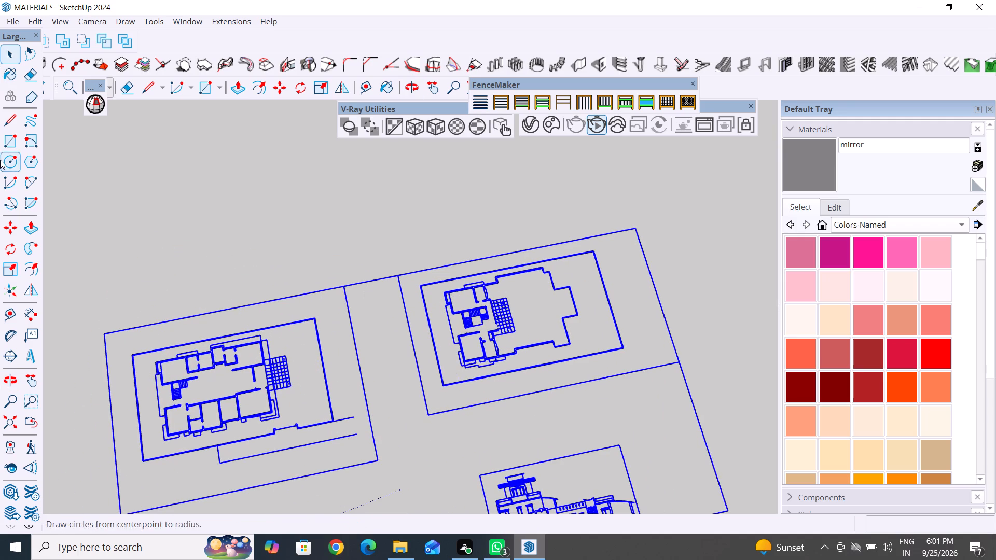
scroll(300, 341, down, 2)
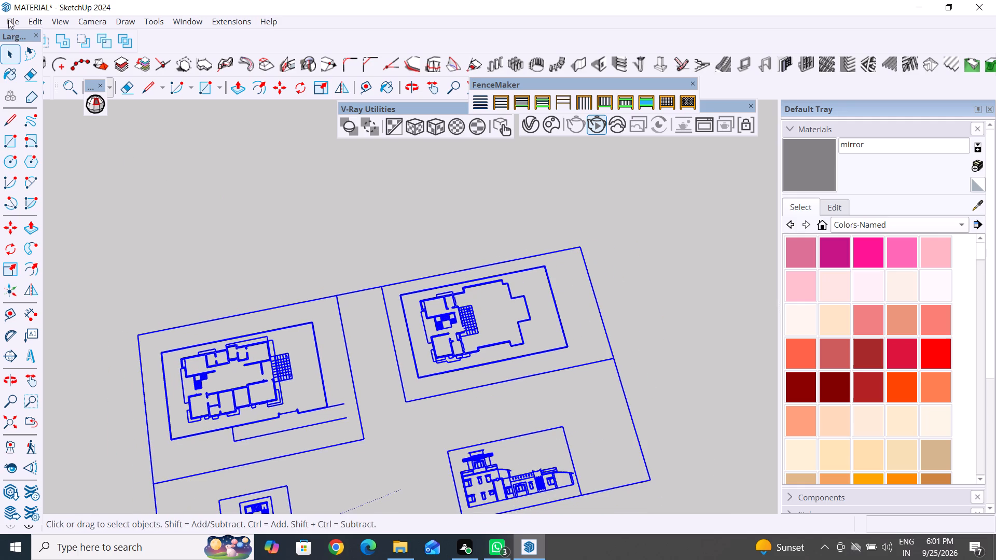
Import the exterior1(FOR STUDENTS) drawing again with units in inches and materials imported, and dismiss the import results.
click(9, 21)
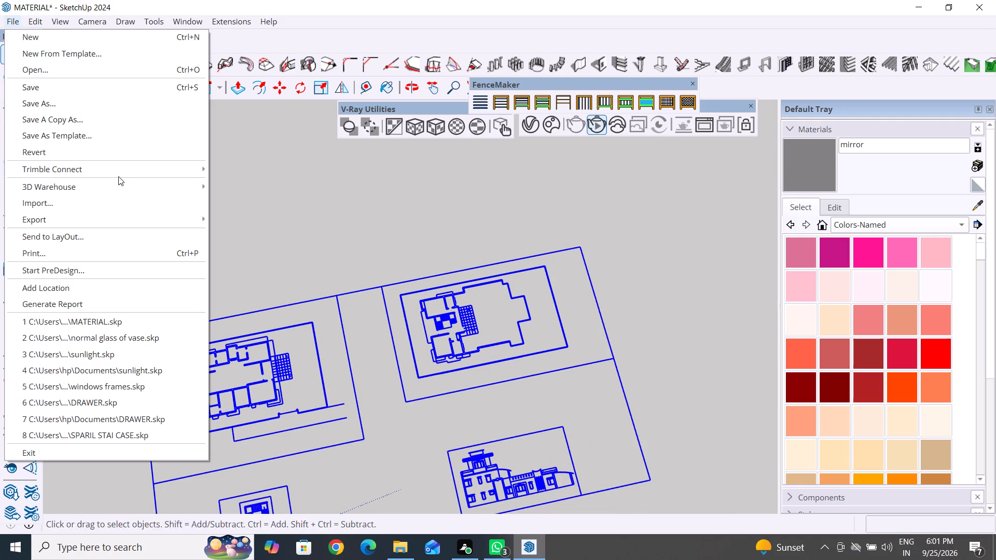
click(62, 207)
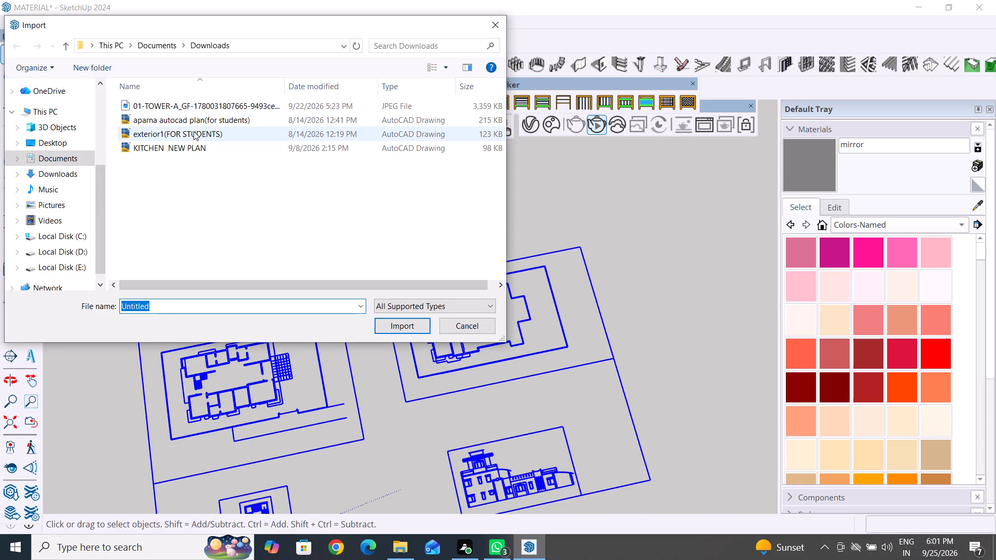
click(193, 132)
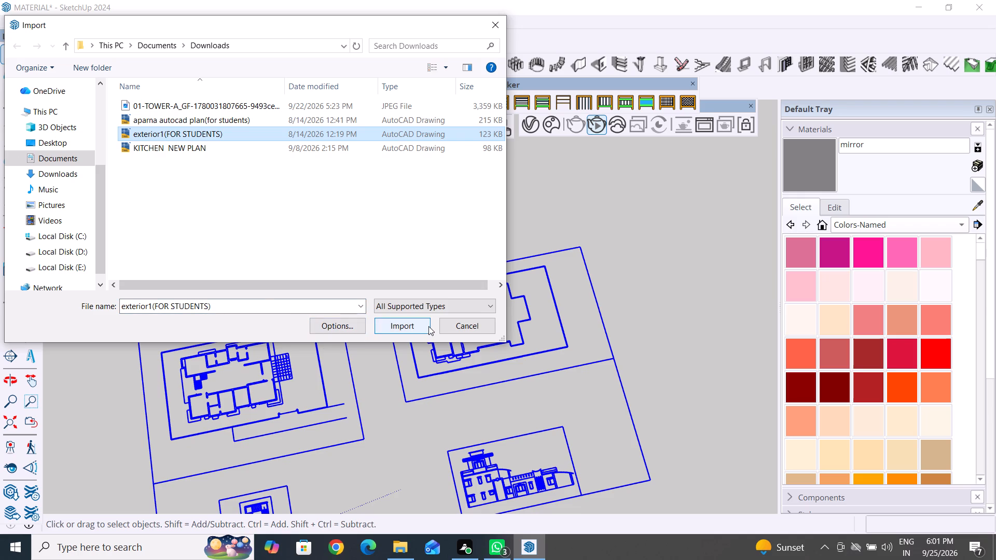
click(444, 306)
click(444, 306)
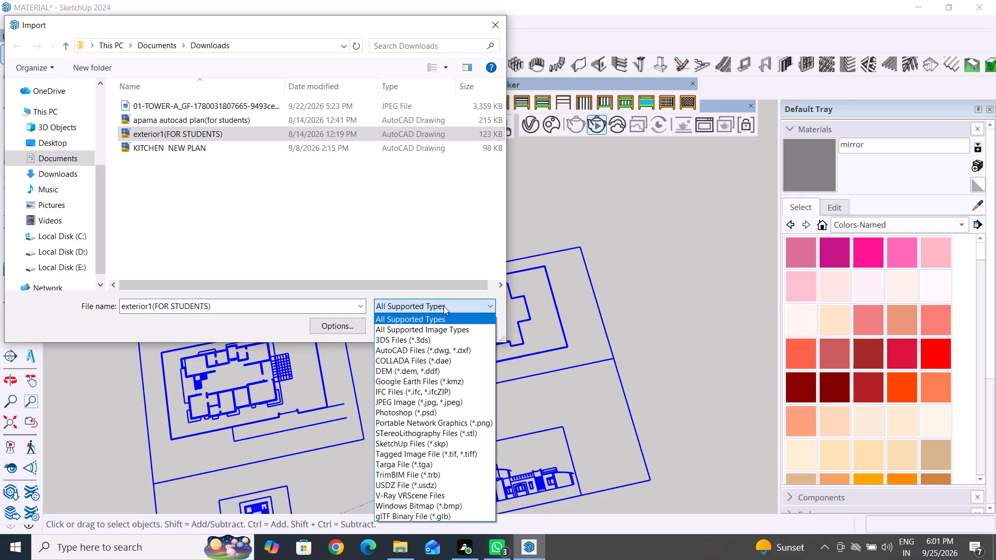
click(363, 333)
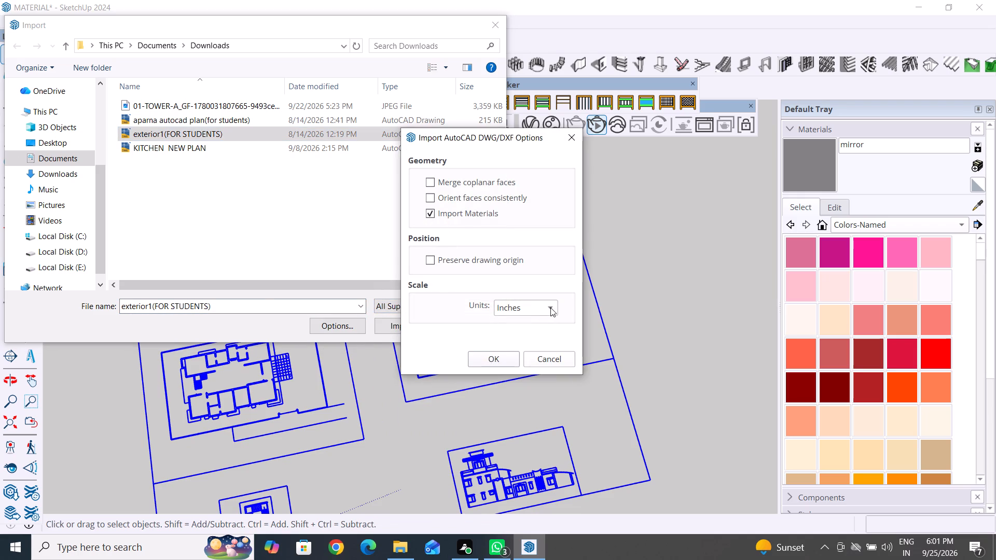
click(498, 357)
click(342, 320)
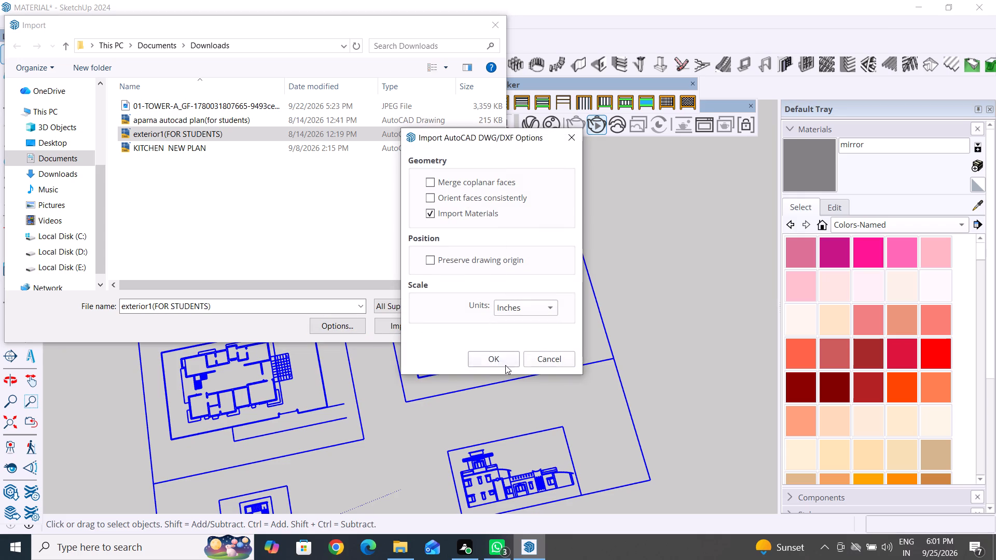
click(504, 362)
click(412, 313)
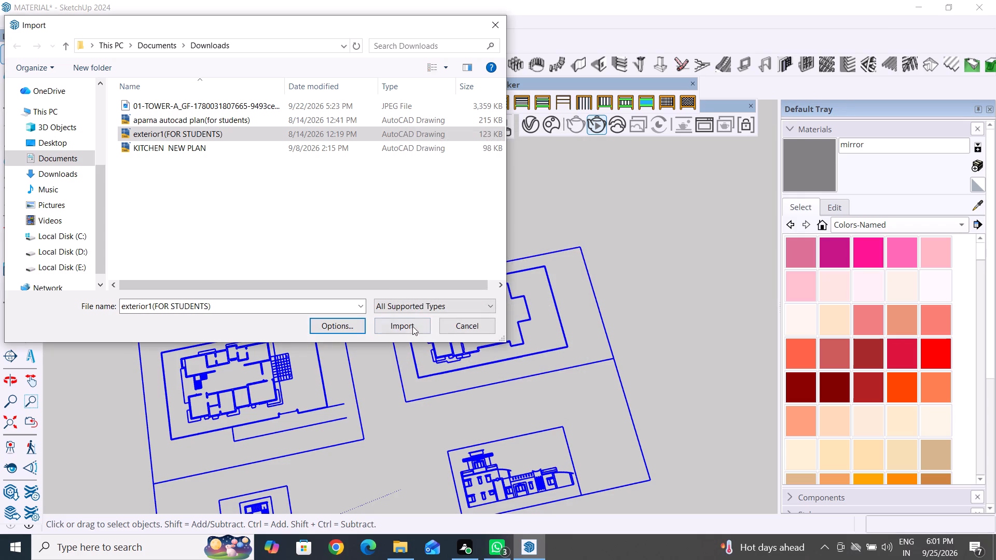
click(412, 327)
scroll(406, 341, down, 14)
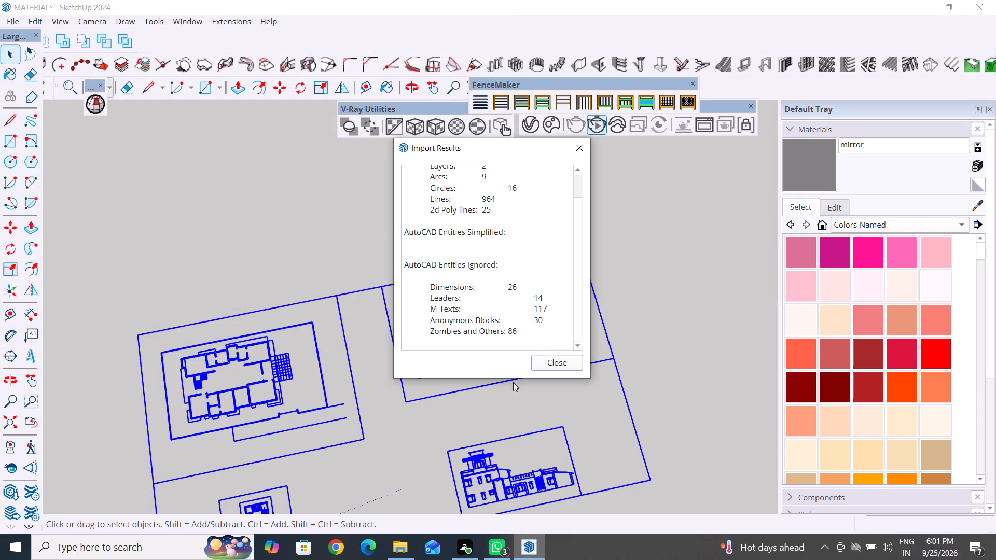
click(544, 362)
Move the newly imported drawing from the origin beneath the base about 7340' to open ground beside the earlier imported copy.
scroll(356, 358, down, 10)
middle_drag(376, 396, 363, 341)
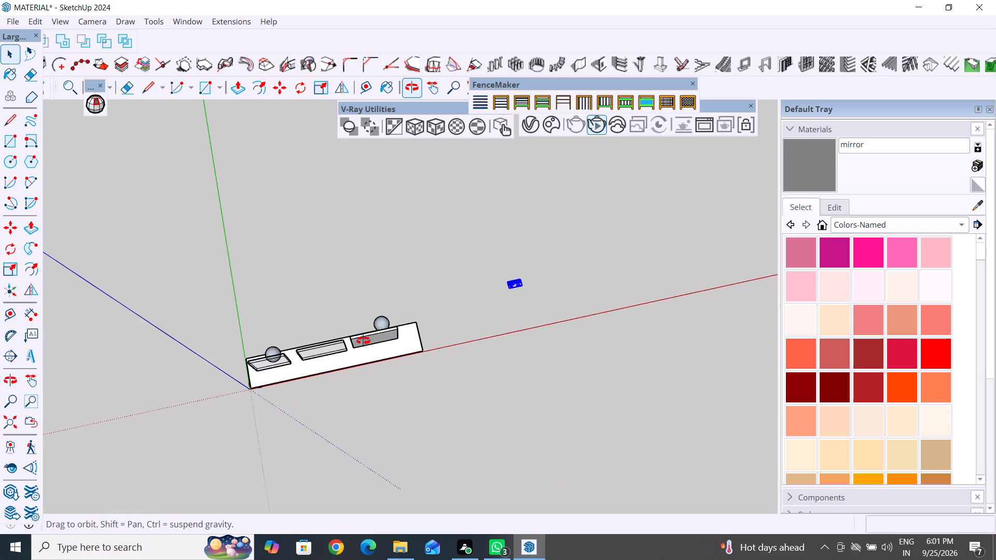
middle_drag(363, 341, 302, 137)
scroll(238, 357, up, 13)
middle_drag(260, 349, 341, 127)
scroll(239, 274, up, 5)
click(223, 268)
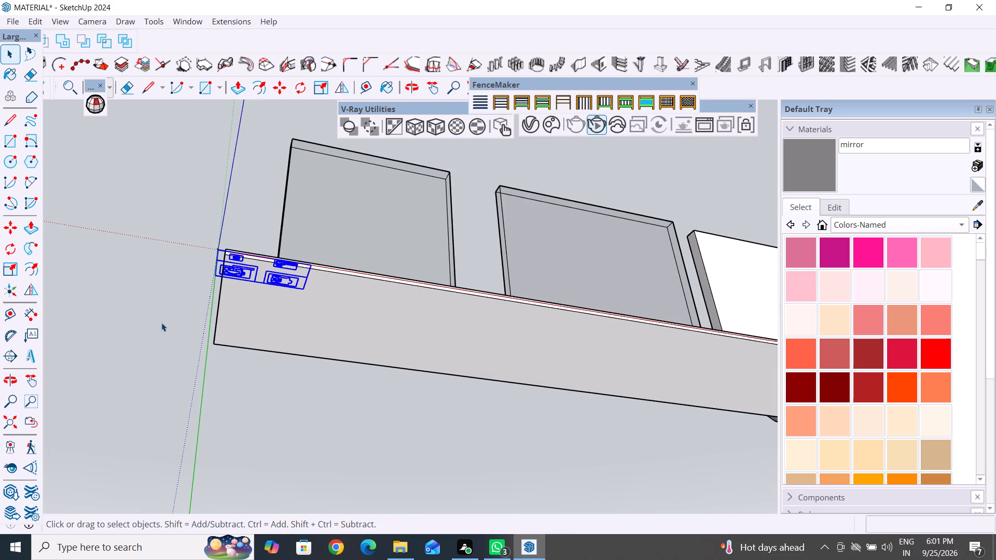
key(m)
click(220, 251)
scroll(181, 341, down, 17)
middle_drag(575, 317, 404, 488)
scroll(657, 309, up, 7)
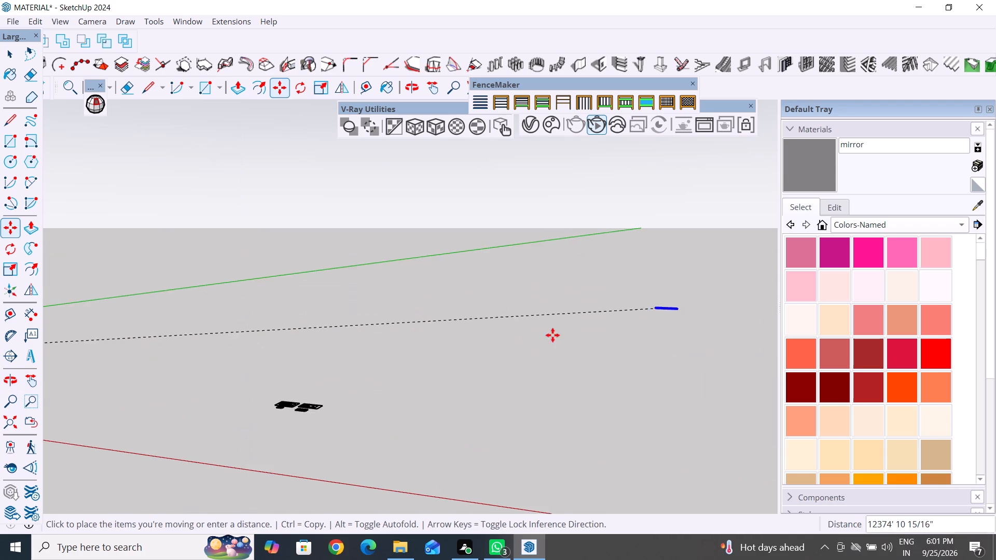
middle_drag(352, 393, 419, 511)
scroll(398, 444, up, 6)
scroll(312, 467, up, 10)
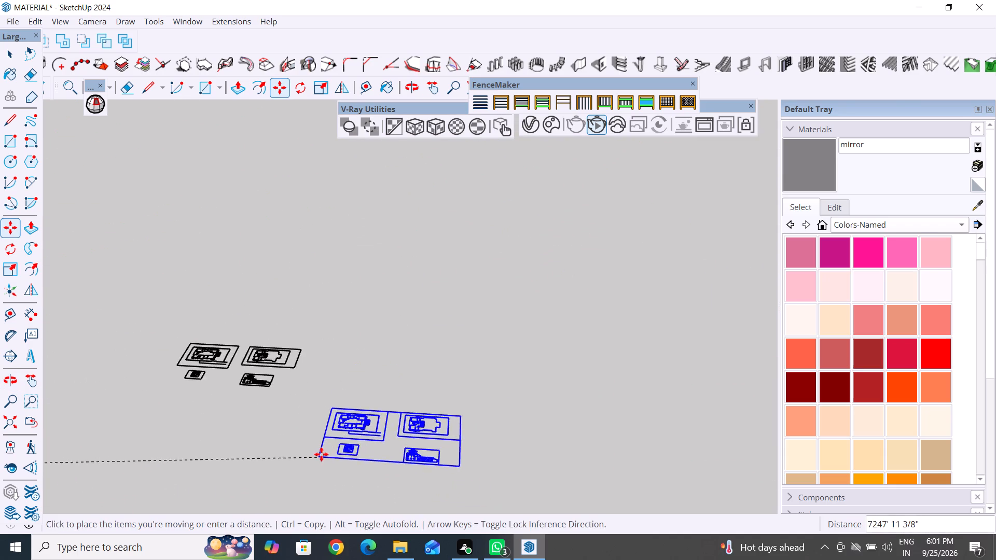
scroll(321, 454, down, 4)
click(357, 390)
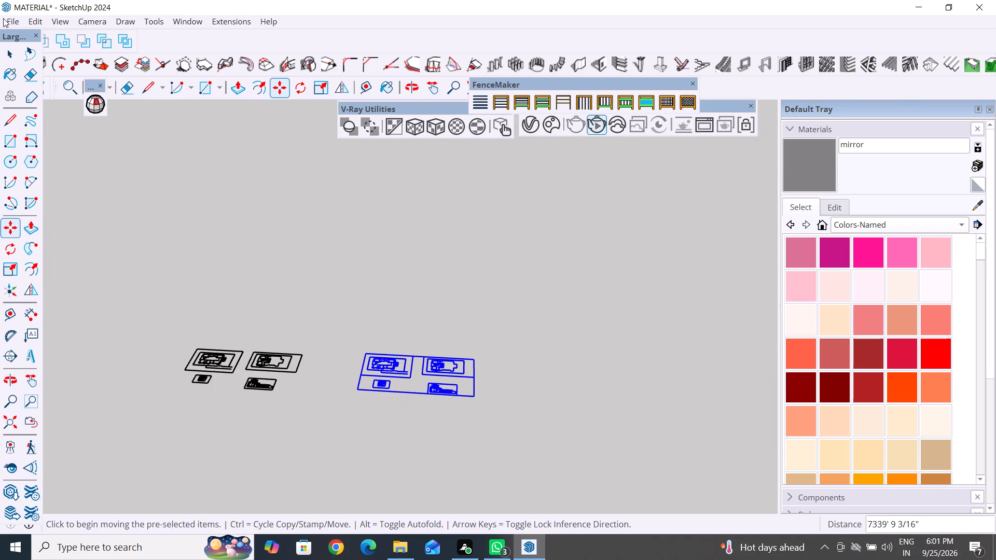
Select the entire earlier imported copy of the exterior drawing, including its outer frame, and delete it.
click(13, 50)
middle_drag(294, 321, 332, 345)
drag(330, 298, 177, 415)
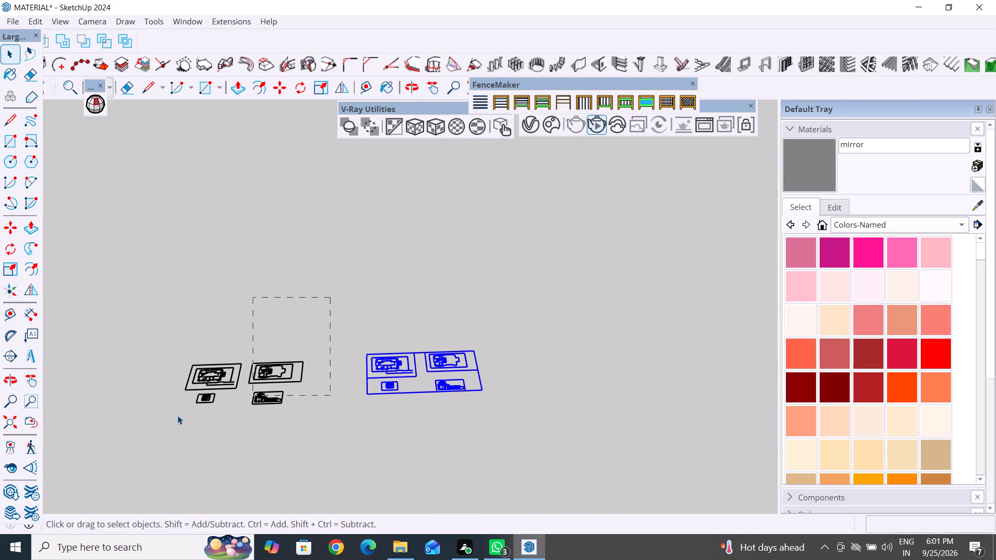
drag(177, 415, 132, 417)
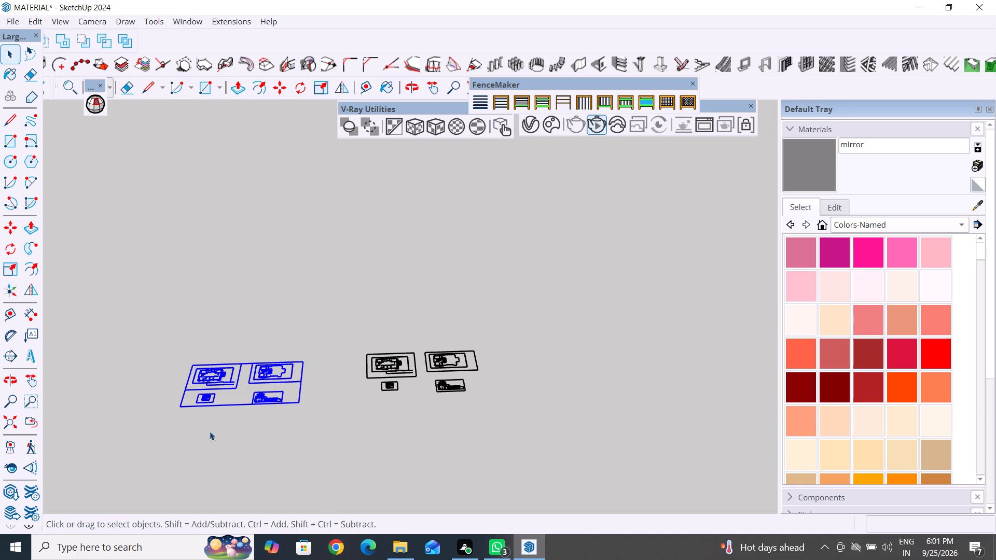
middle_drag(534, 335, 464, 459)
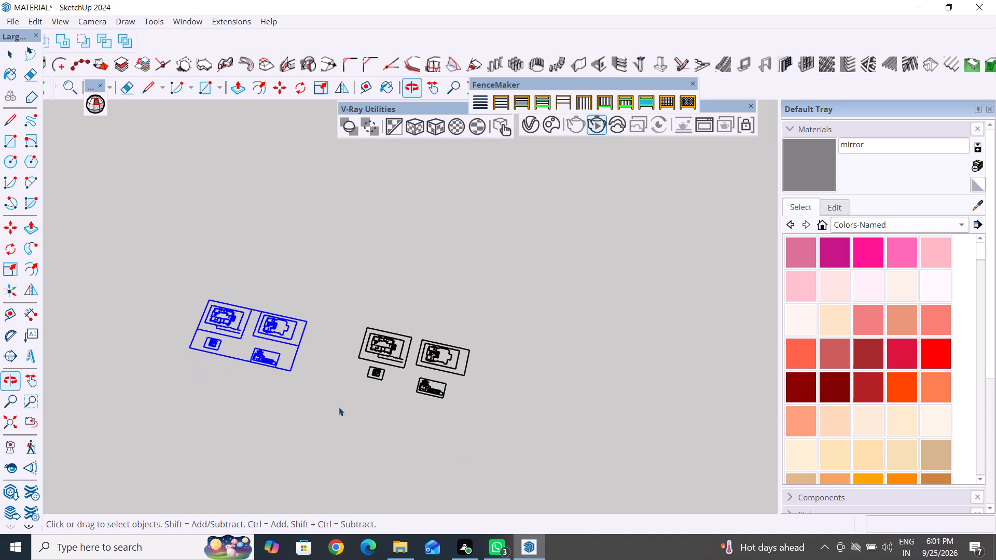
key(Delete)
Examine the remaining drawing's sheets and the wall layout around the staircase in the larger floor plan.
scroll(337, 407, up, 2)
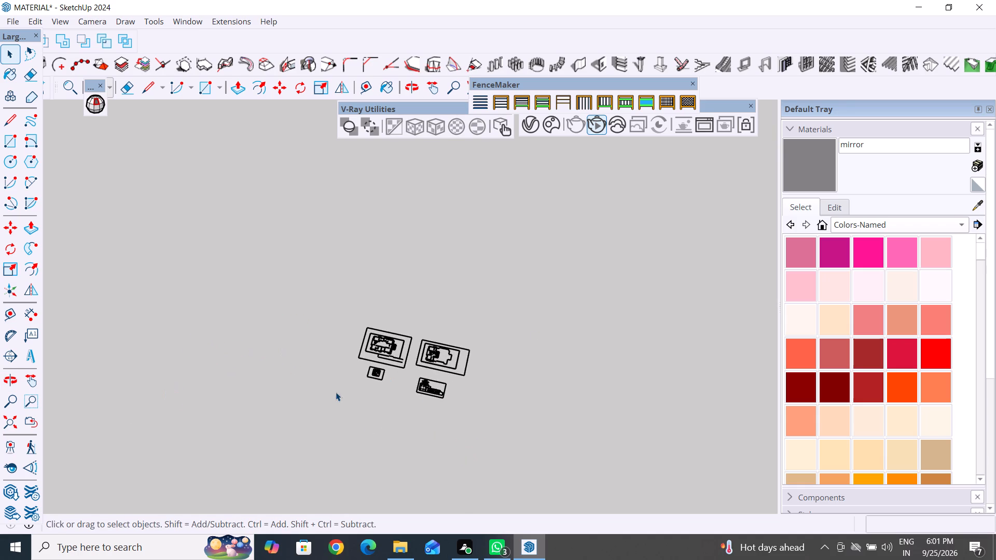
scroll(336, 392, up, 9)
middle_drag(381, 395, 499, 410)
scroll(440, 440, up, 9)
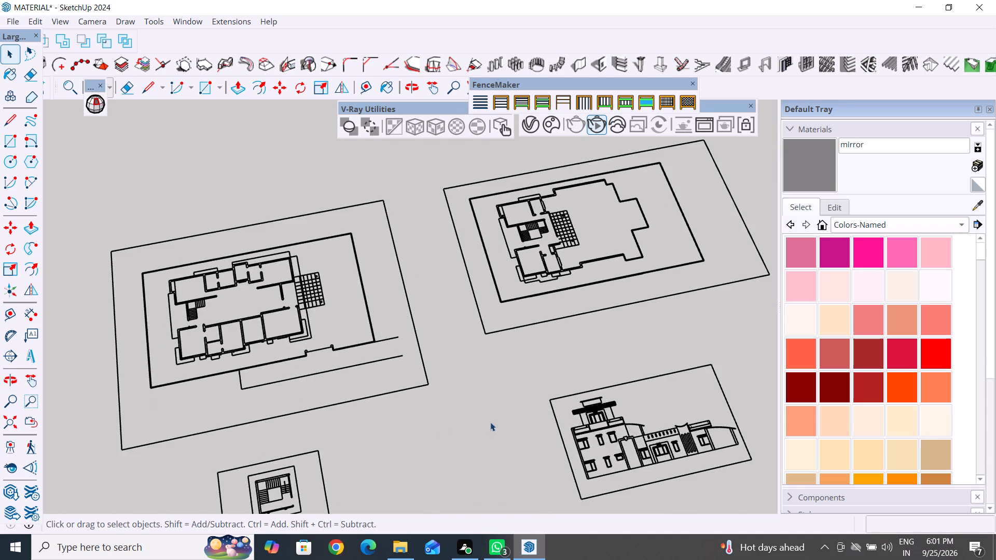
middle_drag(491, 436, 409, 456)
key(Escape)
key(Escape)
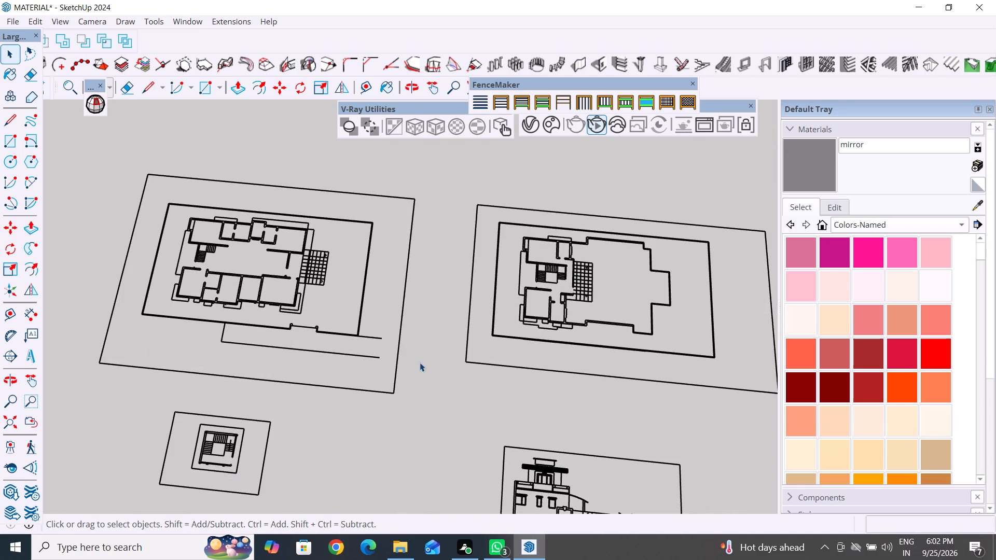
scroll(177, 248, up, 5)
middle_drag(241, 280, 298, 322)
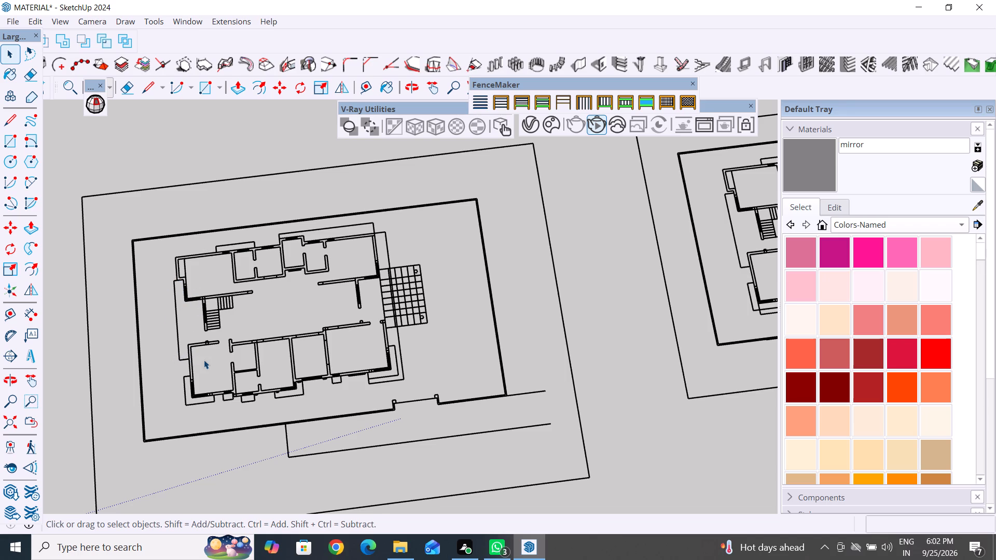
middle_drag(204, 360, 187, 339)
scroll(202, 315, up, 9)
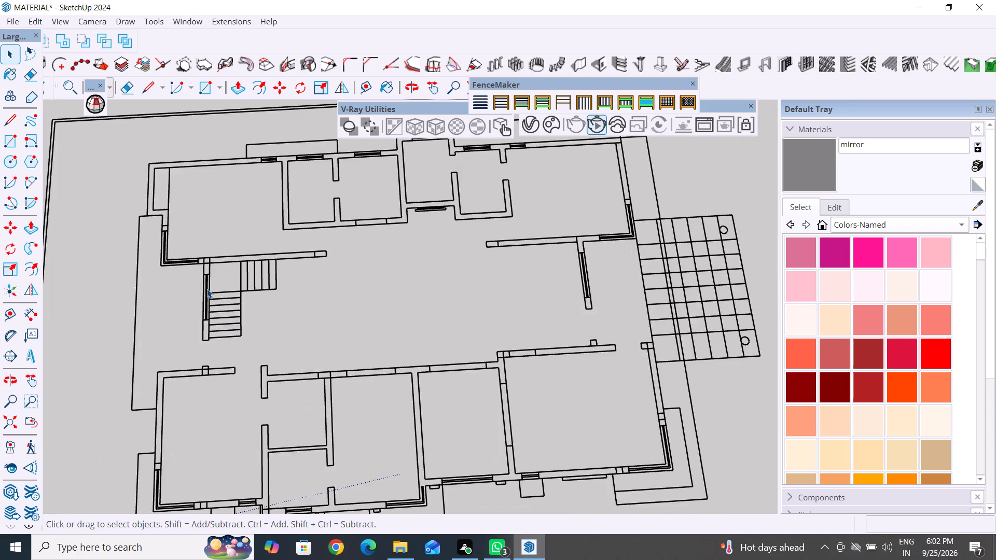
scroll(207, 289, down, 4)
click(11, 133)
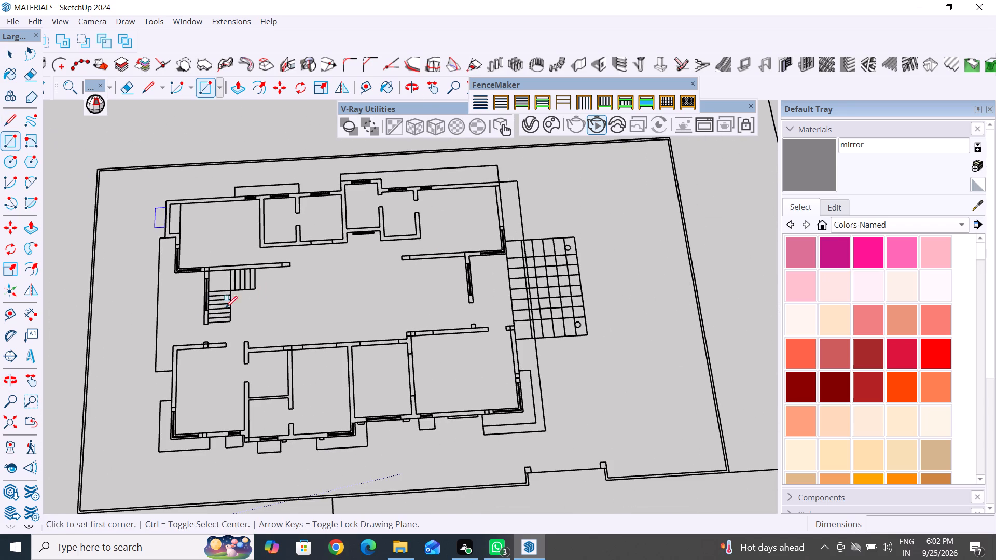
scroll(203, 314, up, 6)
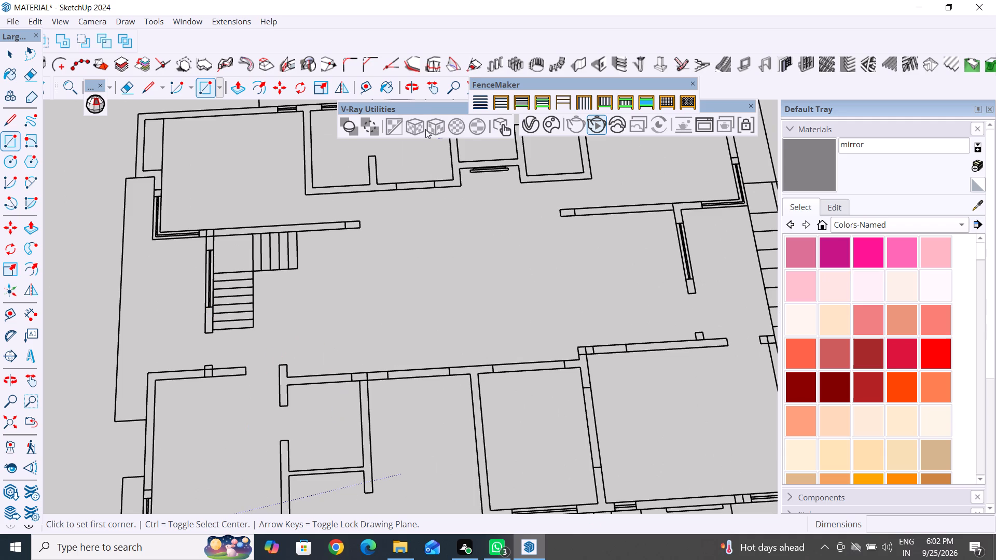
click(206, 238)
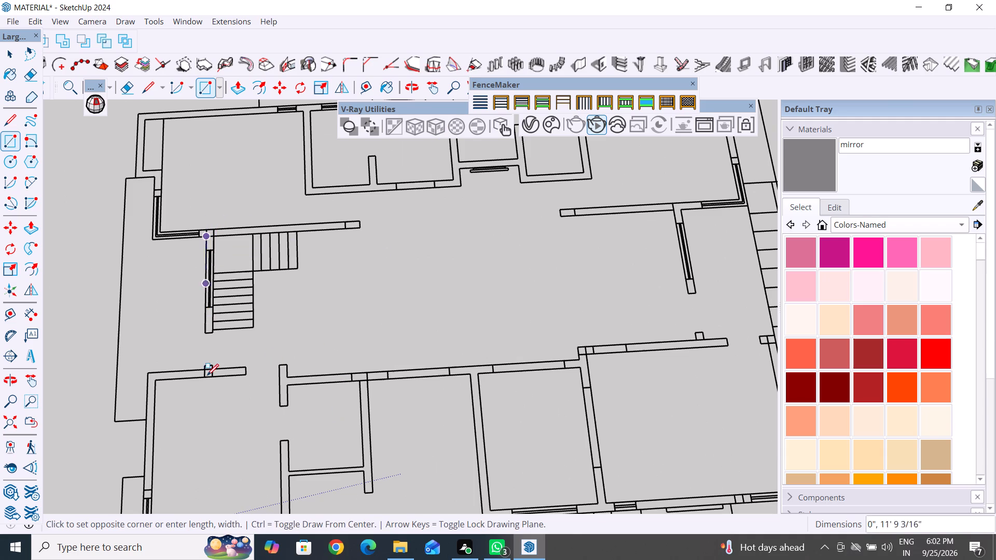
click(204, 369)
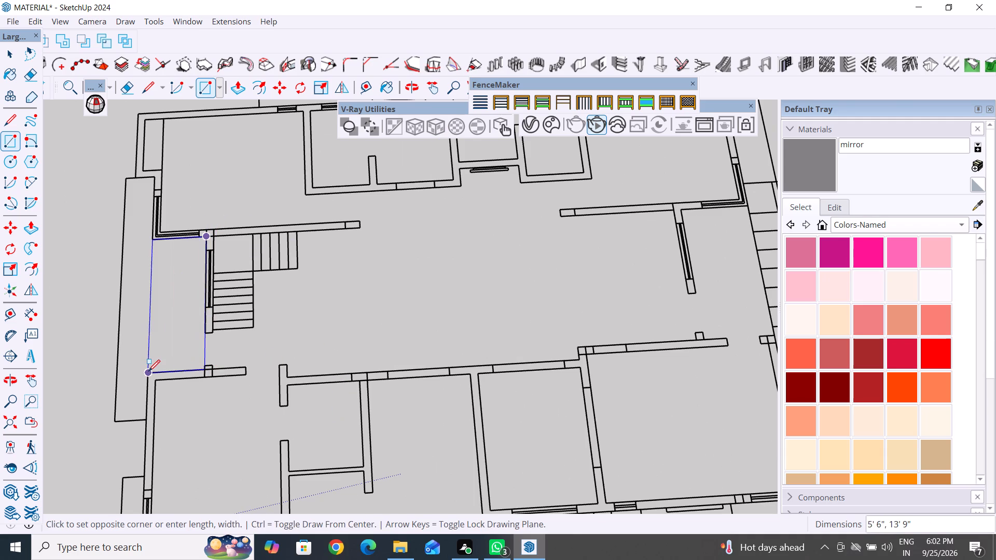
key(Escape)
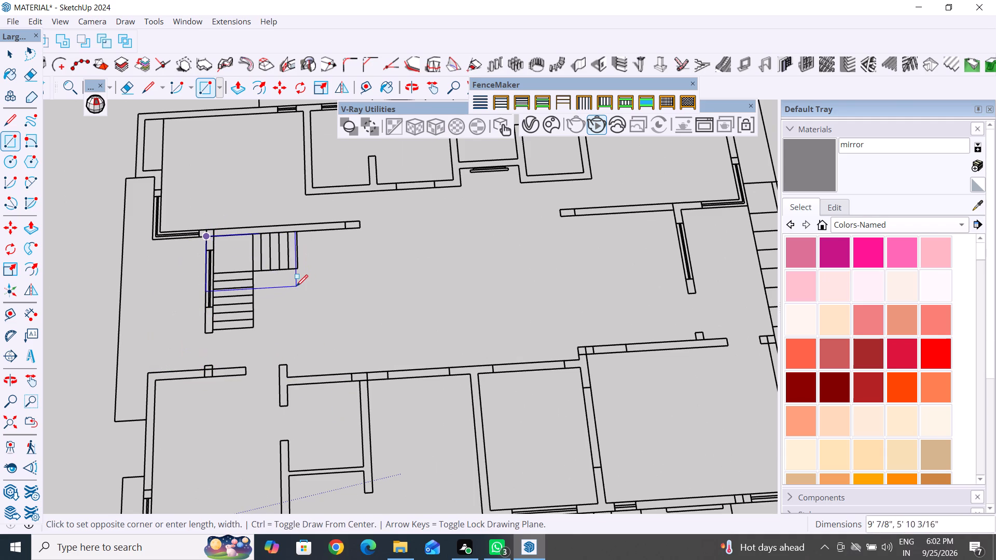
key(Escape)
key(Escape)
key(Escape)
Trace the larger floor plan's outer walls with lines from the stair wall corner around the adjoining corner room, including its roughly 17' side wall.
click(13, 127)
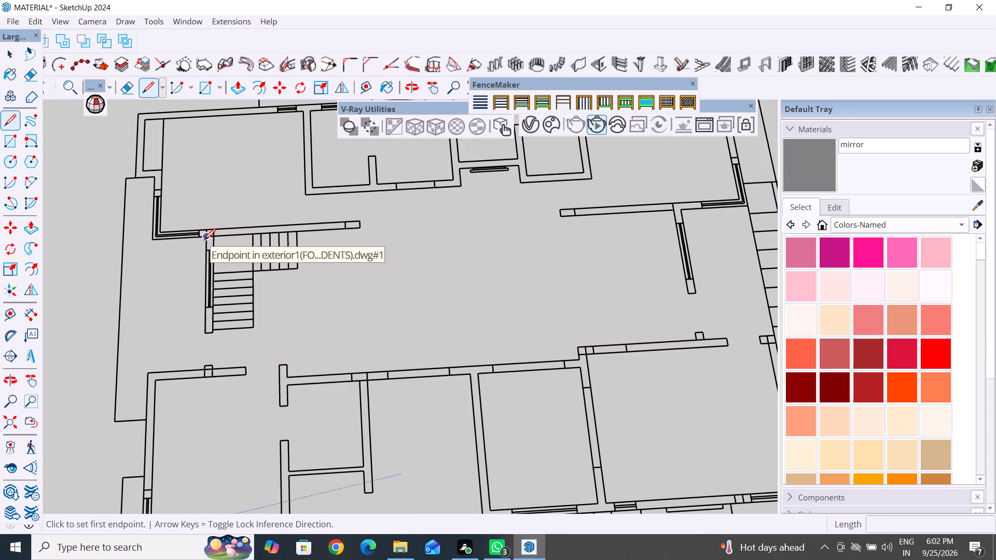
click(204, 240)
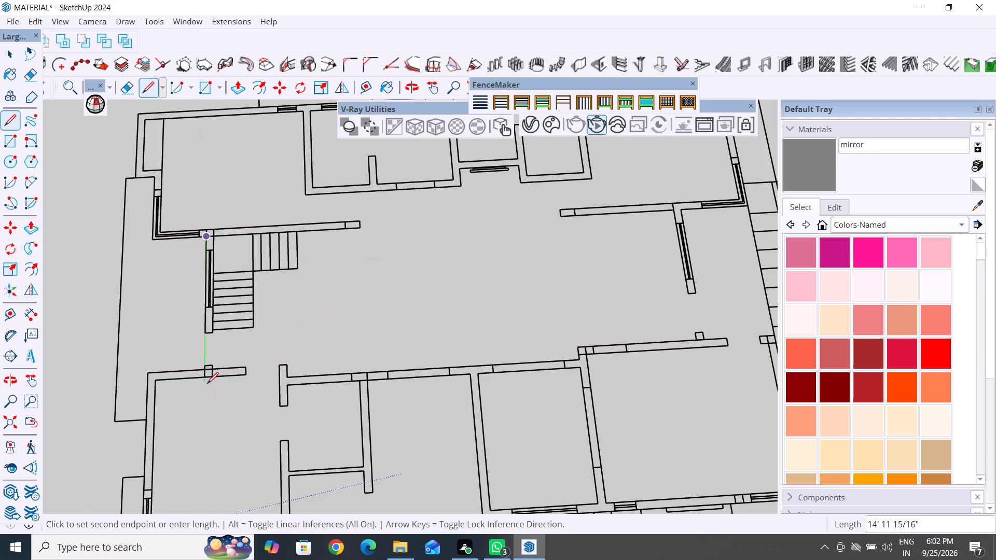
scroll(205, 378, up, 4)
click(204, 366)
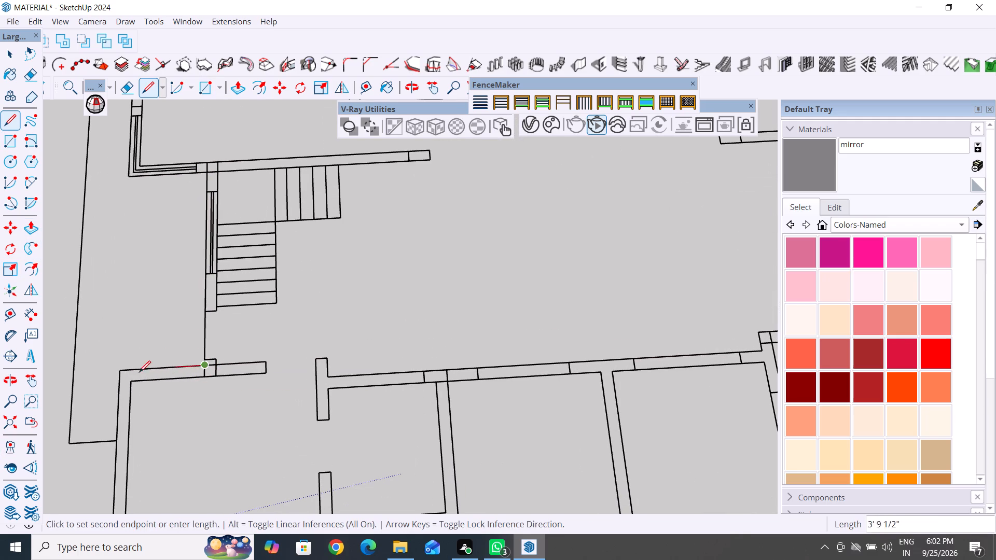
click(119, 369)
scroll(119, 369, down, 14)
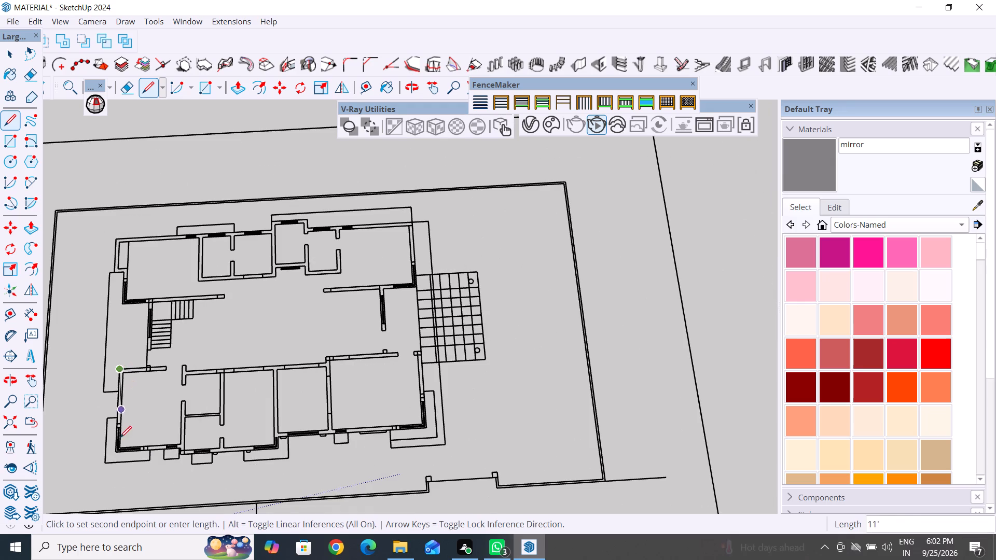
scroll(104, 463, up, 5)
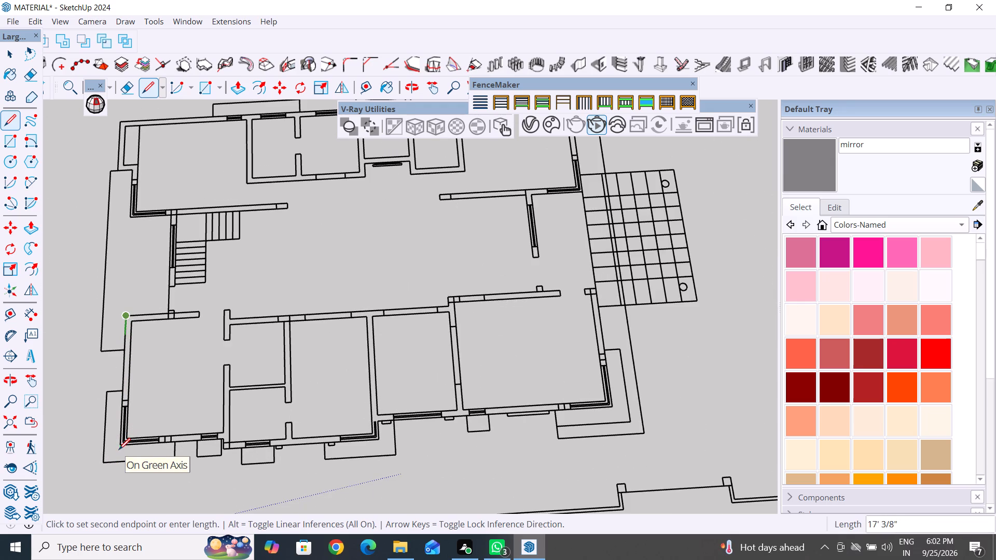
click(120, 446)
scroll(228, 455, up, 6)
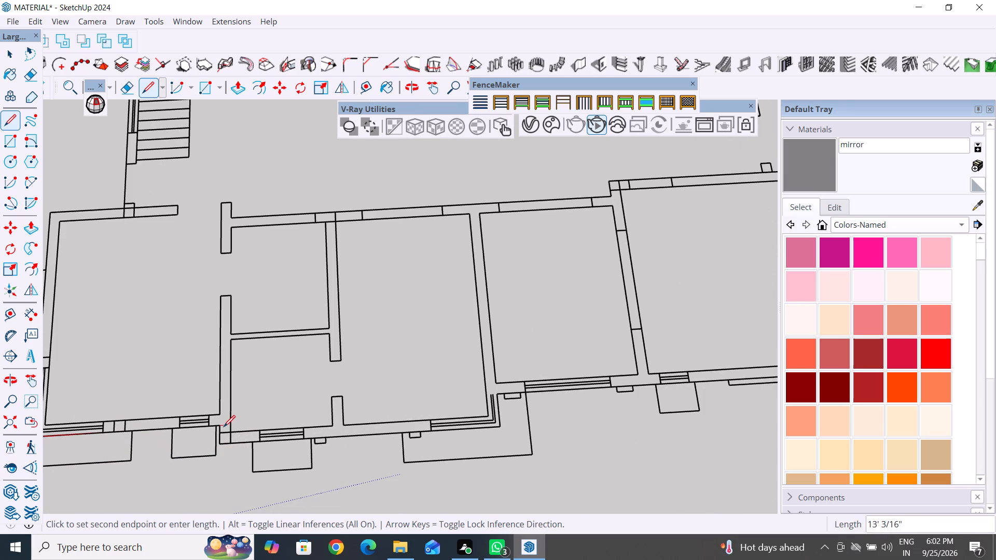
click(217, 428)
Restart the outer wall trace at the jog beside the corner room, covering its roughly 1' 4" side, the adjoining wall run and its short return.
scroll(227, 433, up, 6)
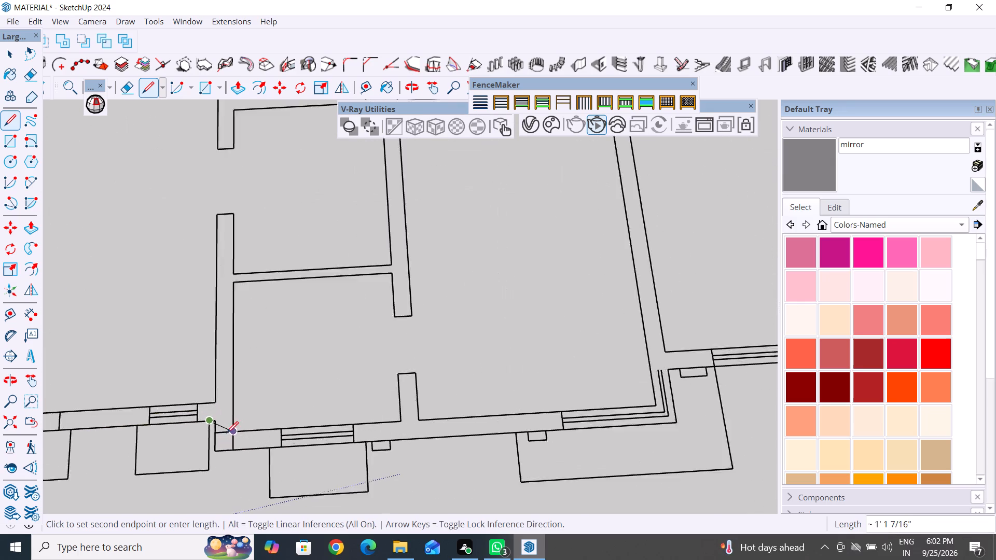
scroll(227, 433, up, 7)
key(ctrl+z)
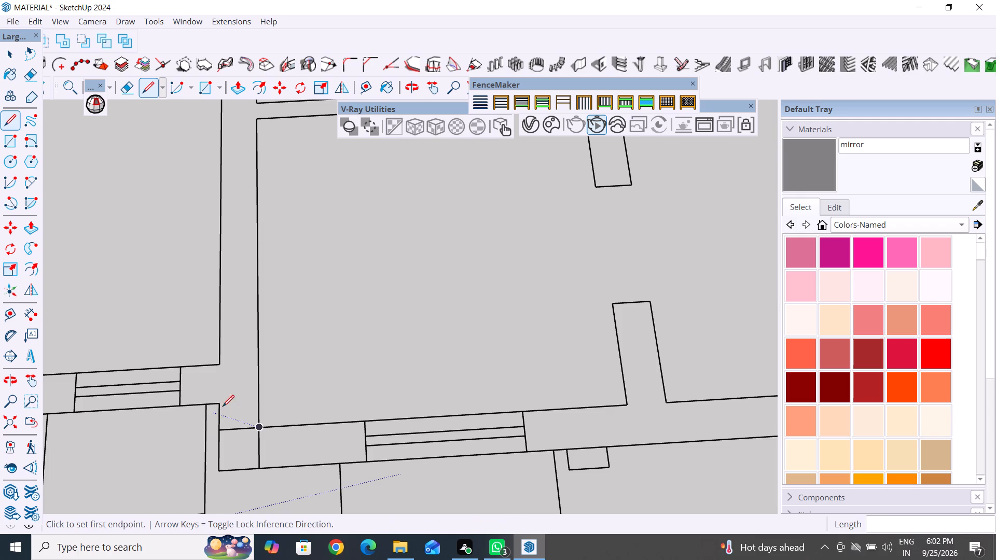
click(221, 400)
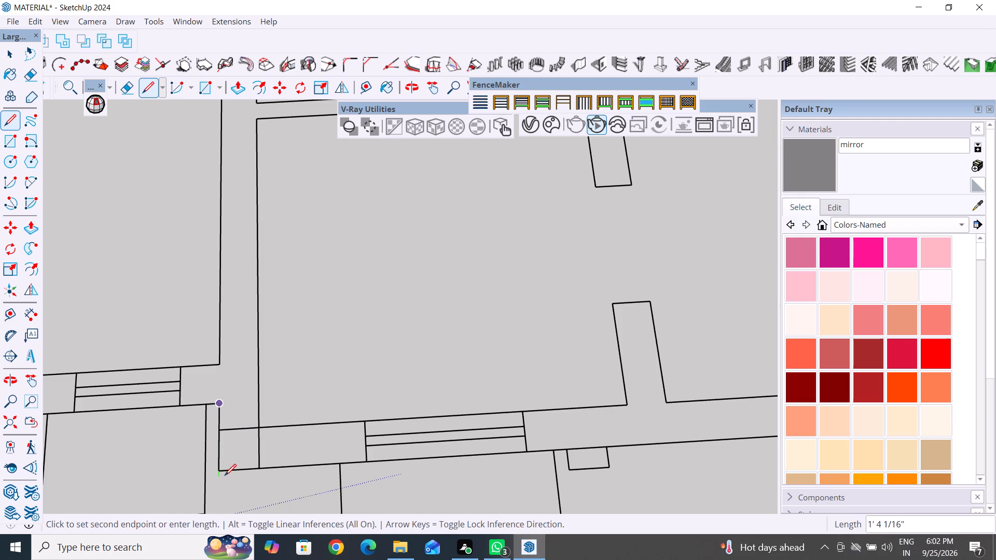
click(219, 470)
scroll(219, 470, down, 17)
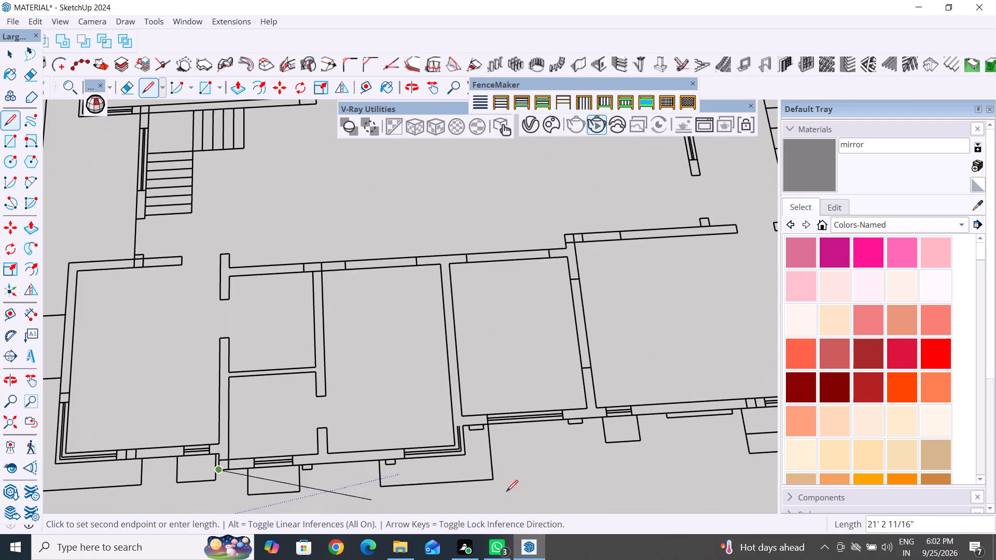
scroll(442, 464, up, 5)
click(480, 453)
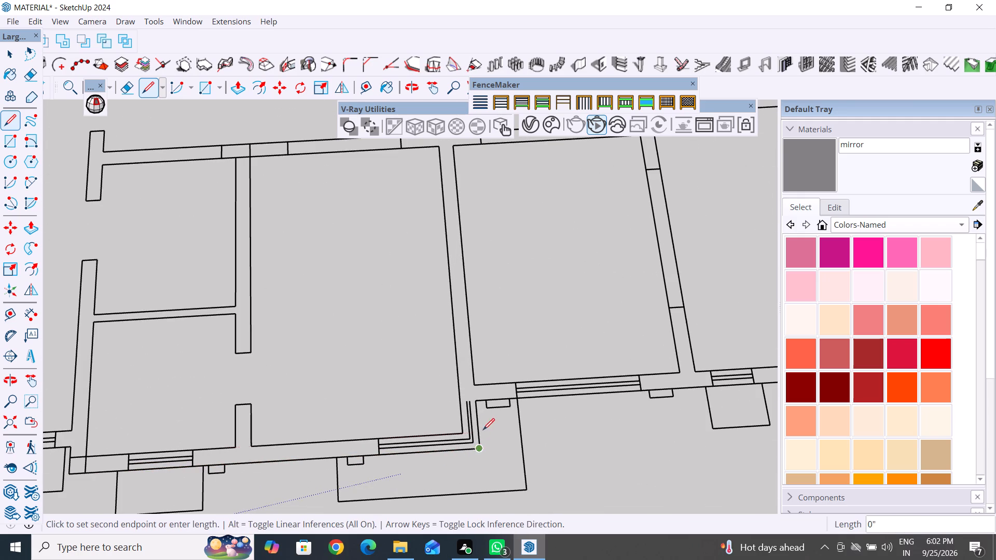
click(478, 400)
Trace the about 29' 6" outer wall past the two end rooms and the roughly 43' 6" end wall beside the gridded entrance area.
scroll(478, 400, down, 13)
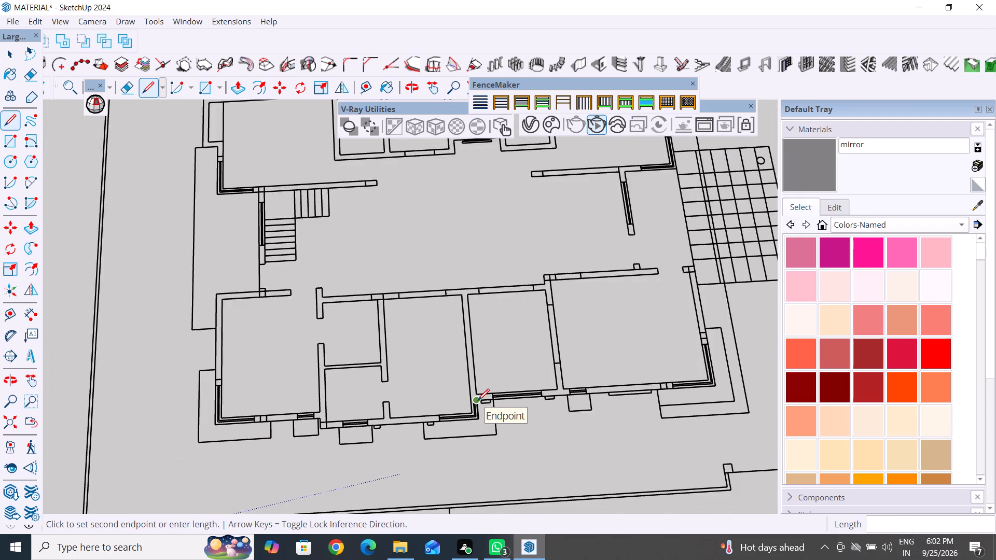
scroll(478, 400, down, 2)
scroll(661, 393, up, 11)
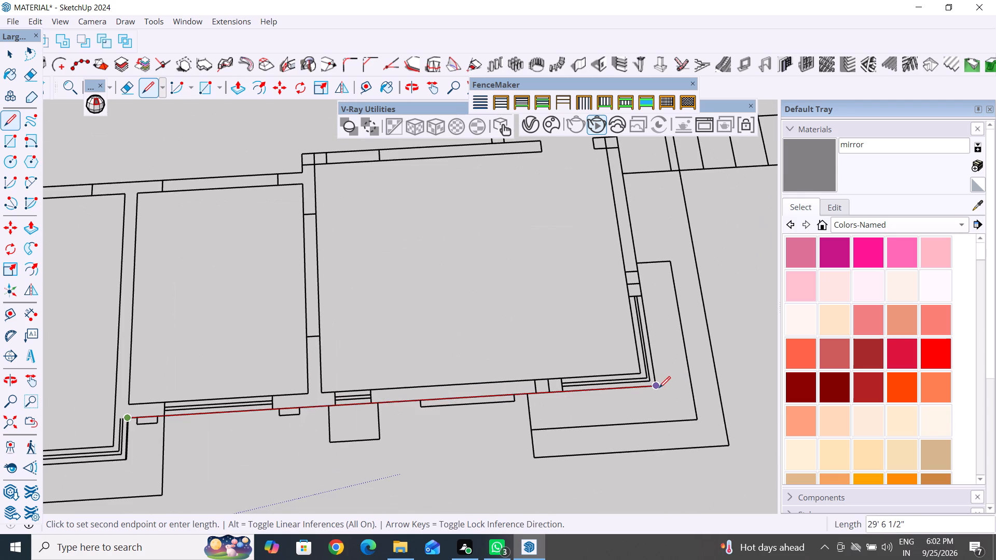
click(659, 388)
scroll(659, 388, down, 19)
scroll(671, 241, up, 2)
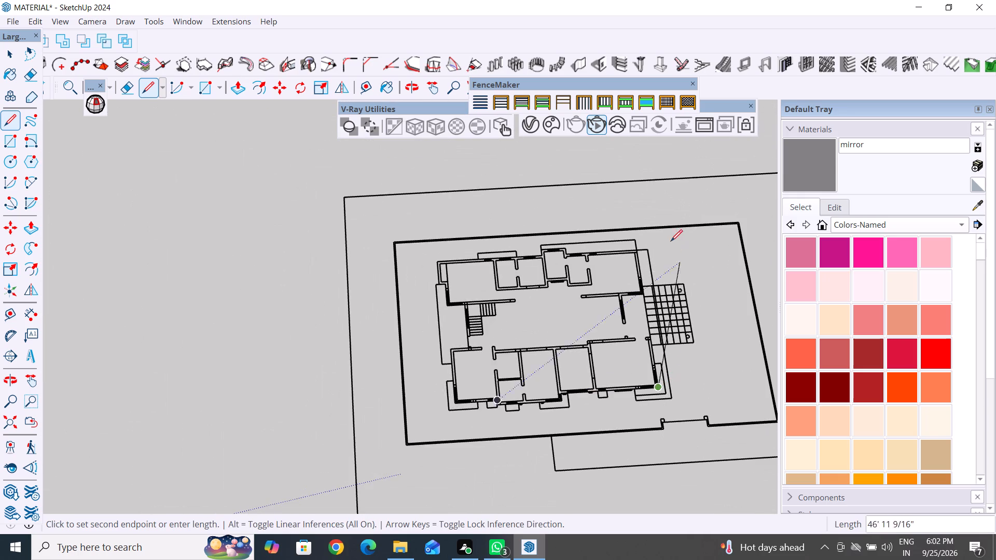
scroll(671, 241, up, 14)
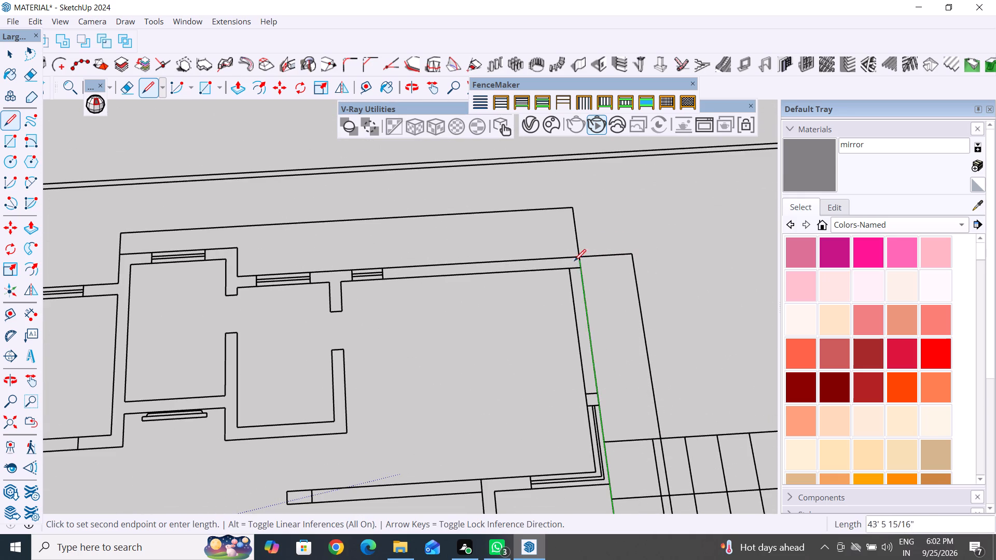
click(584, 254)
Trace the rear outer wall around the 7' 9" wide projecting room, along the 33' 3" run, and around the far corner.
scroll(584, 254, down, 3)
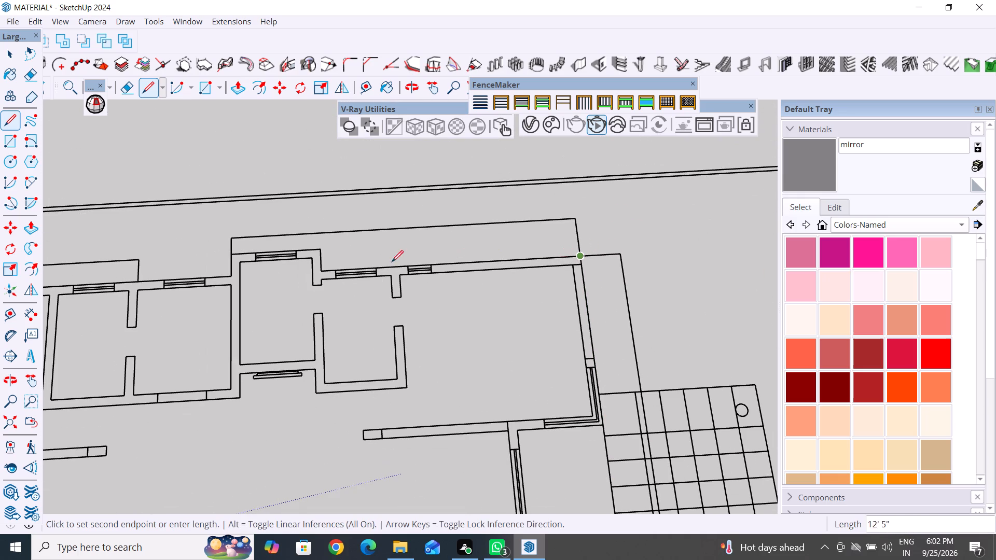
click(320, 273)
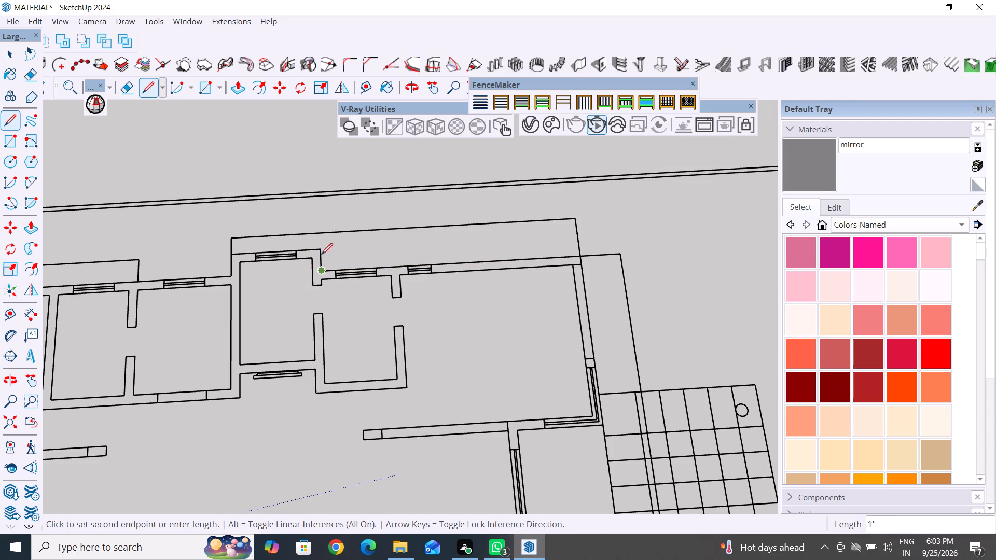
click(318, 246)
click(229, 250)
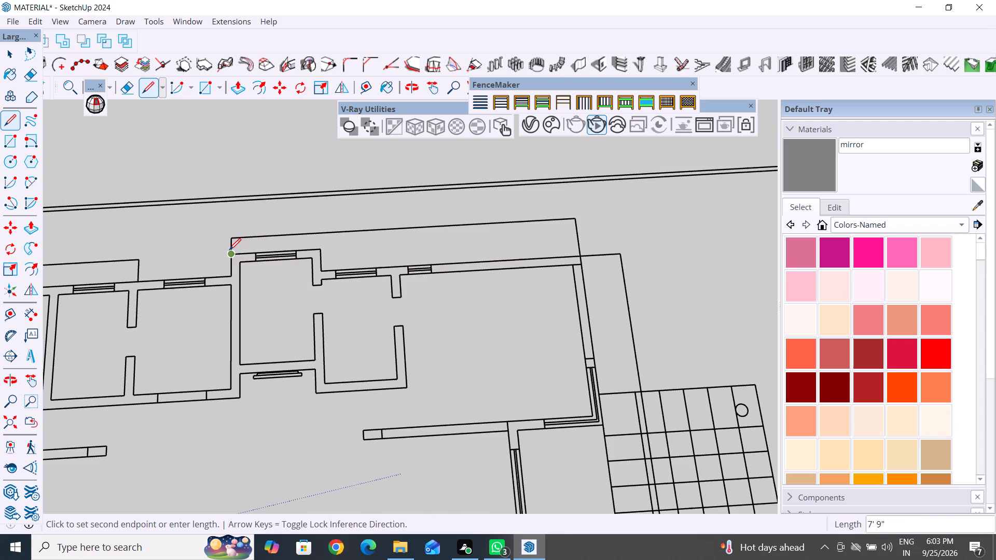
click(228, 279)
scroll(243, 278, down, 11)
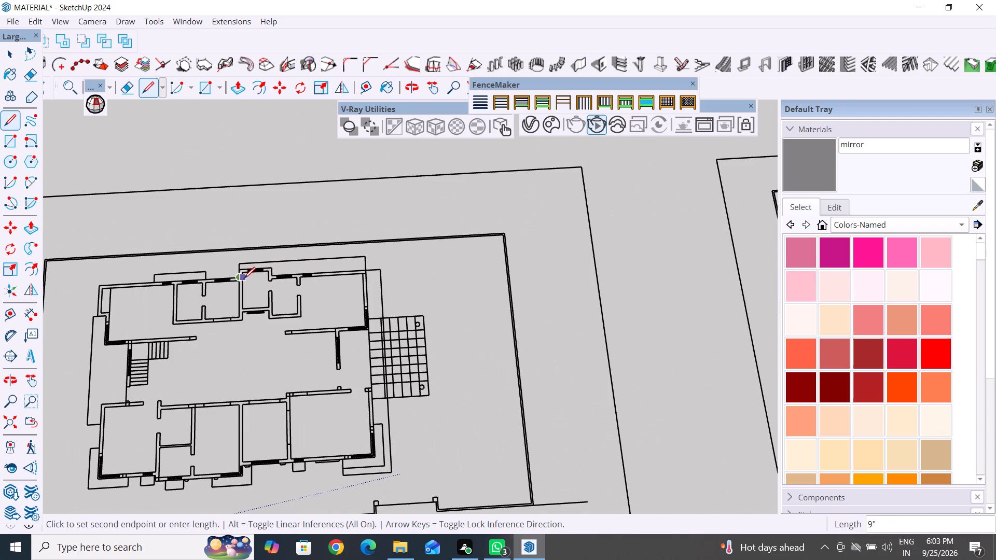
scroll(100, 286, up, 8)
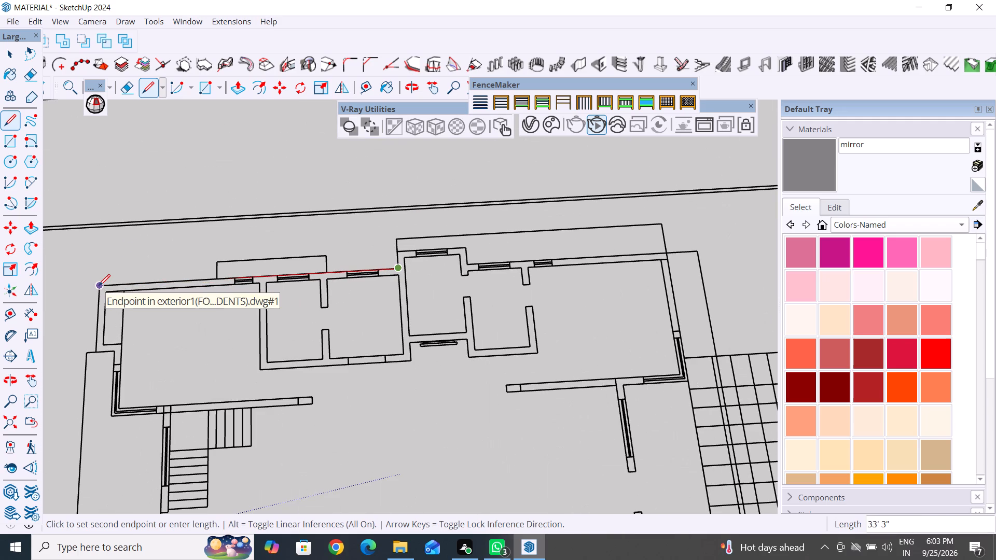
click(99, 286)
click(98, 352)
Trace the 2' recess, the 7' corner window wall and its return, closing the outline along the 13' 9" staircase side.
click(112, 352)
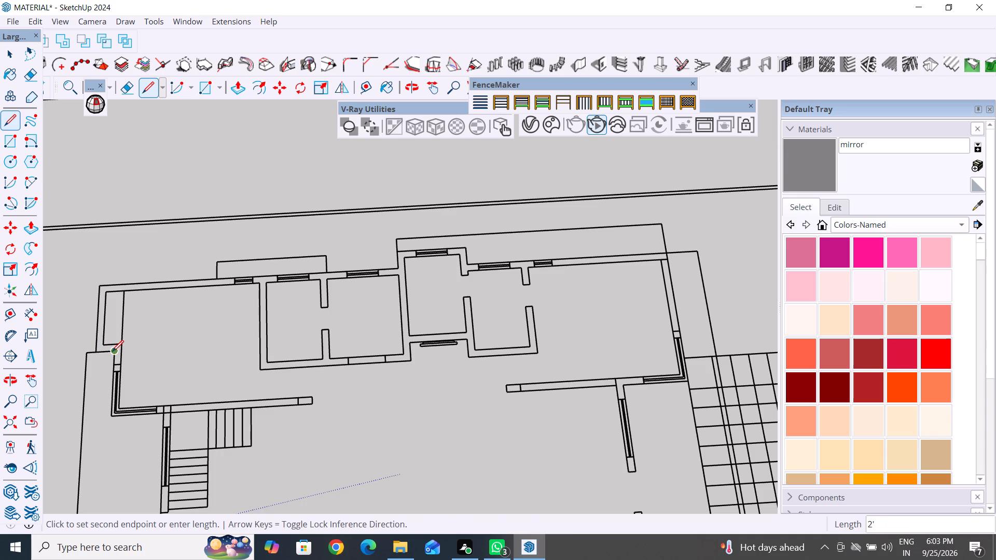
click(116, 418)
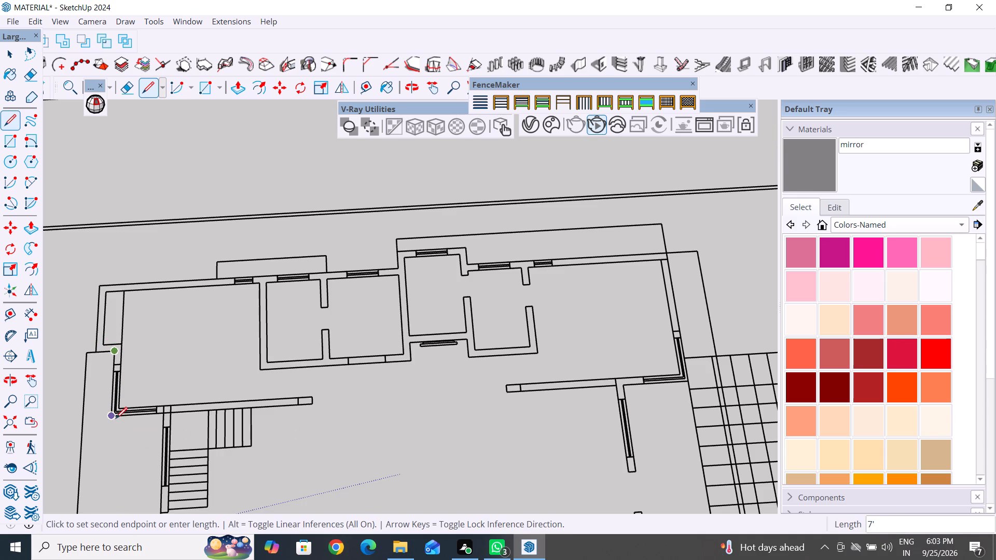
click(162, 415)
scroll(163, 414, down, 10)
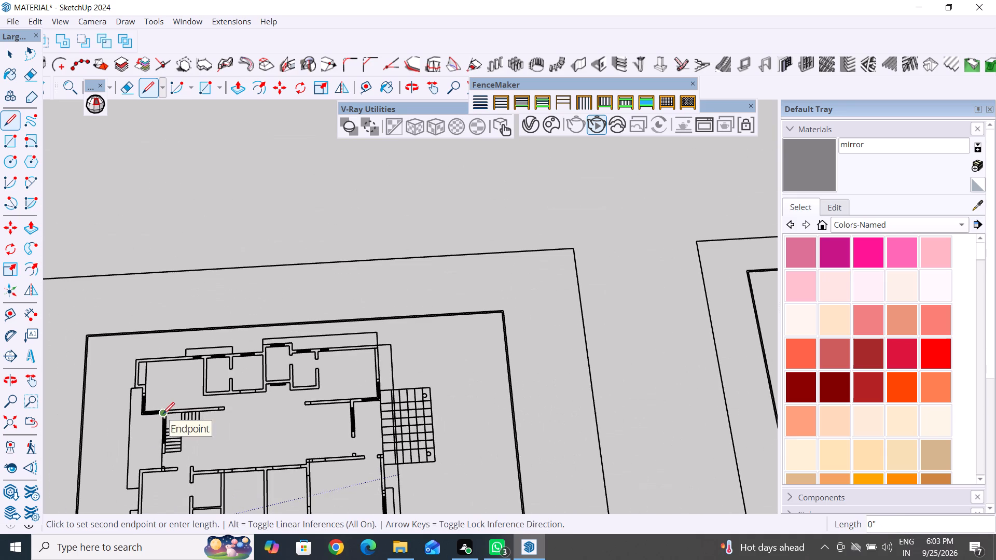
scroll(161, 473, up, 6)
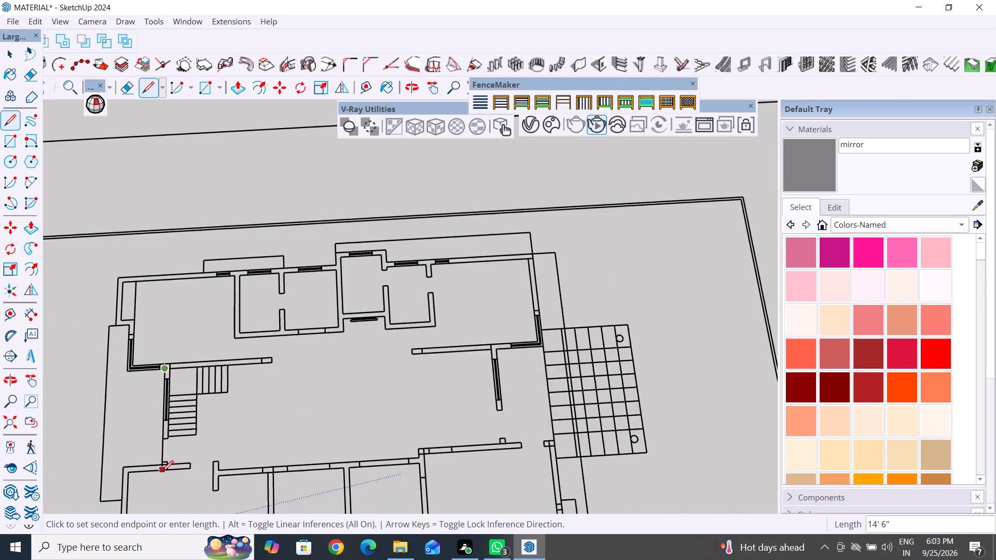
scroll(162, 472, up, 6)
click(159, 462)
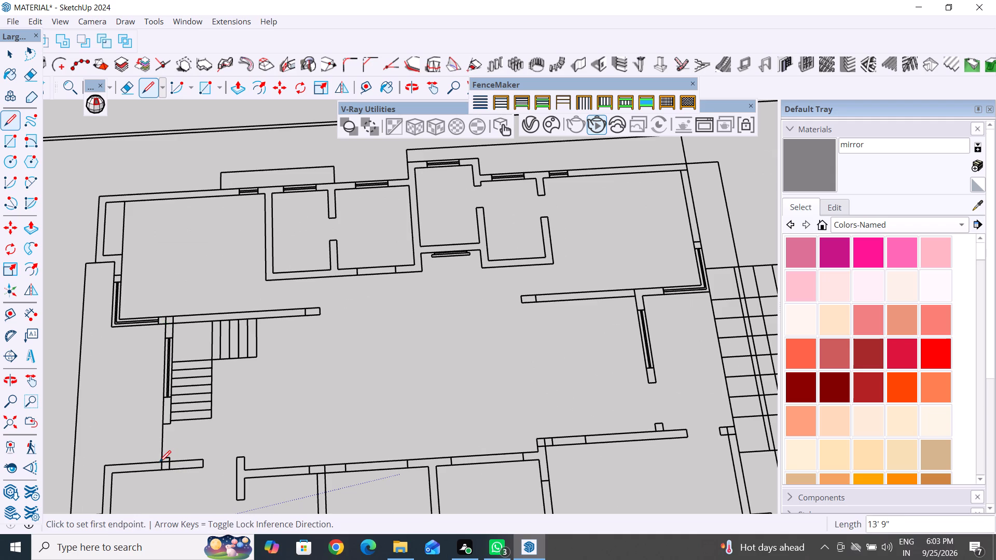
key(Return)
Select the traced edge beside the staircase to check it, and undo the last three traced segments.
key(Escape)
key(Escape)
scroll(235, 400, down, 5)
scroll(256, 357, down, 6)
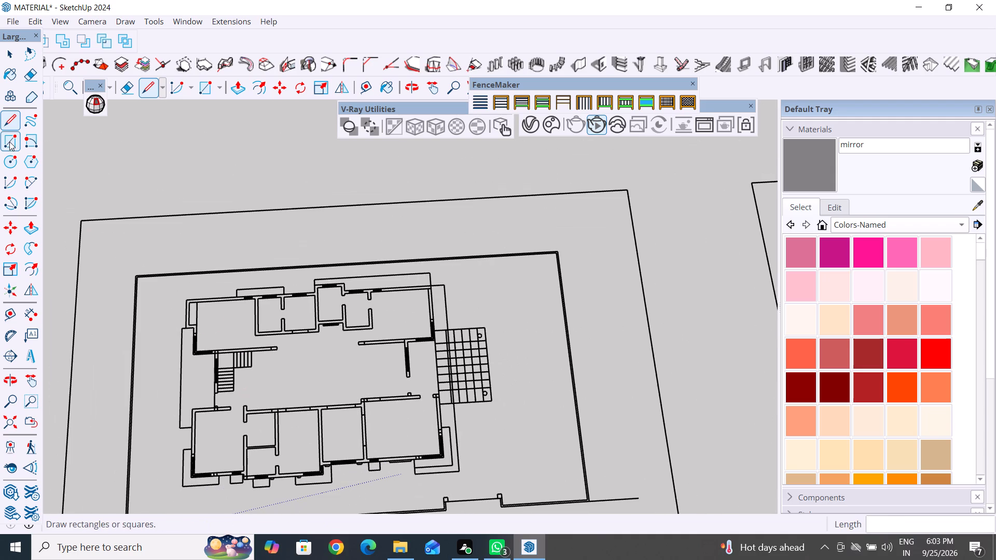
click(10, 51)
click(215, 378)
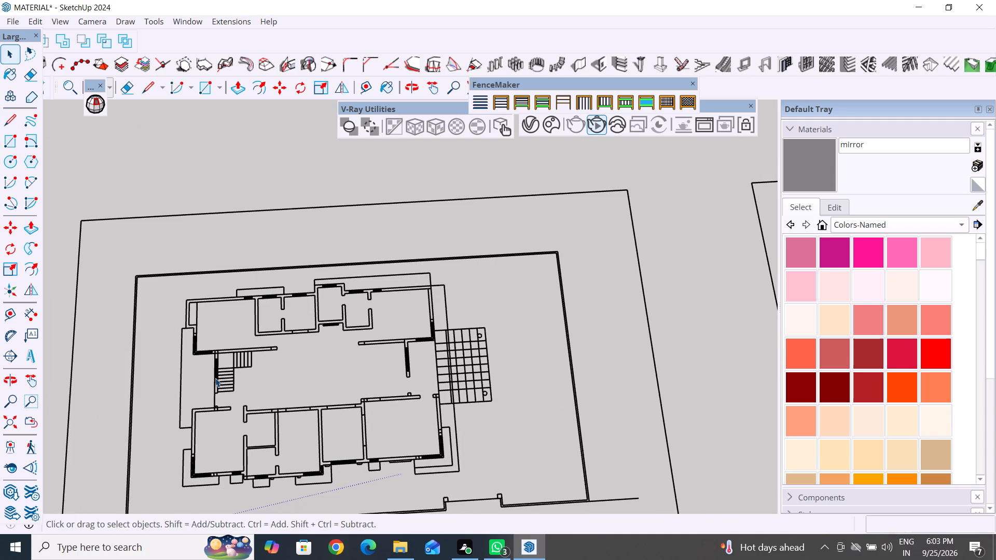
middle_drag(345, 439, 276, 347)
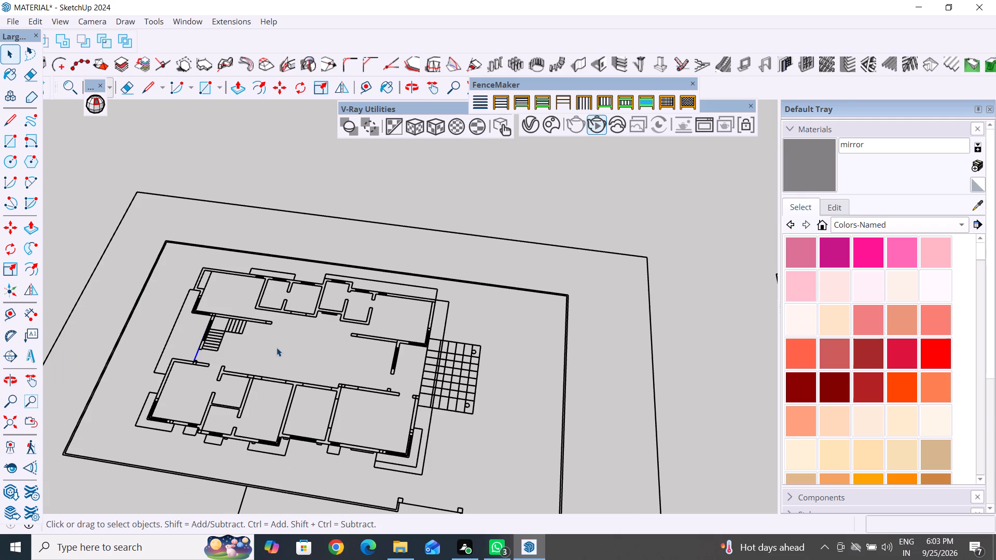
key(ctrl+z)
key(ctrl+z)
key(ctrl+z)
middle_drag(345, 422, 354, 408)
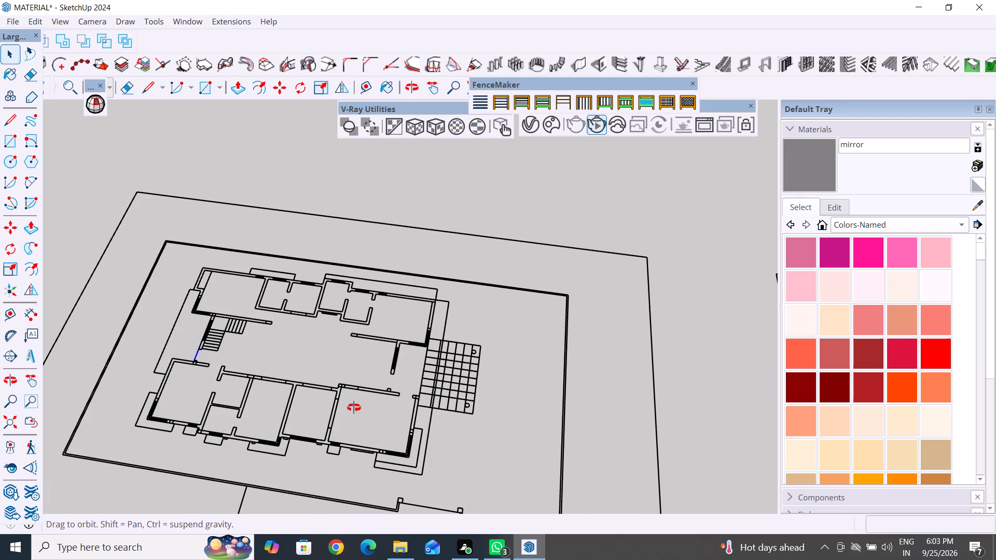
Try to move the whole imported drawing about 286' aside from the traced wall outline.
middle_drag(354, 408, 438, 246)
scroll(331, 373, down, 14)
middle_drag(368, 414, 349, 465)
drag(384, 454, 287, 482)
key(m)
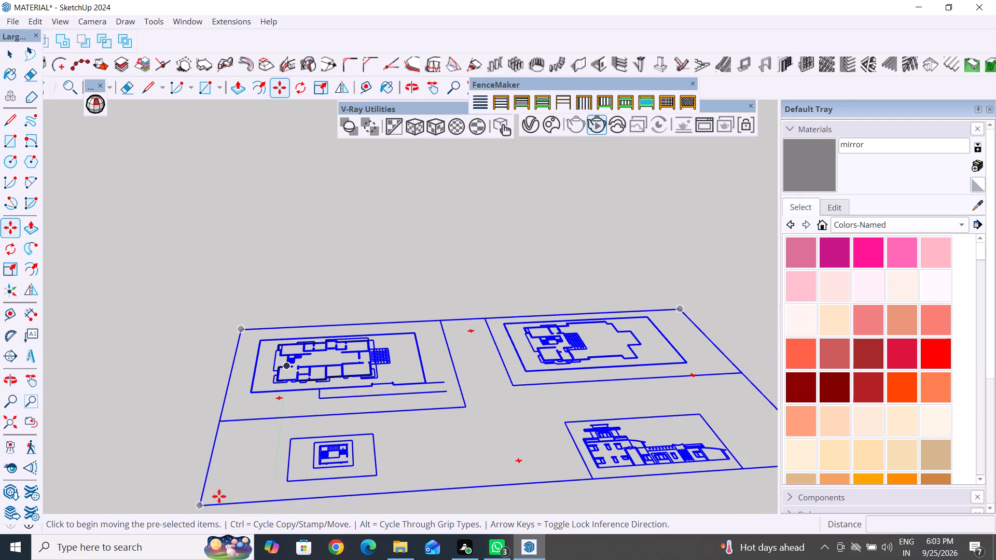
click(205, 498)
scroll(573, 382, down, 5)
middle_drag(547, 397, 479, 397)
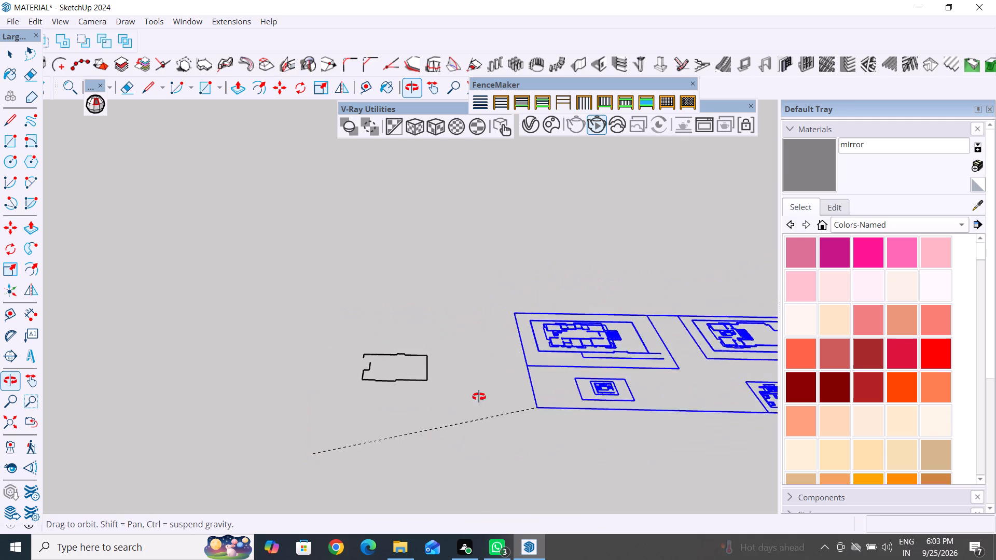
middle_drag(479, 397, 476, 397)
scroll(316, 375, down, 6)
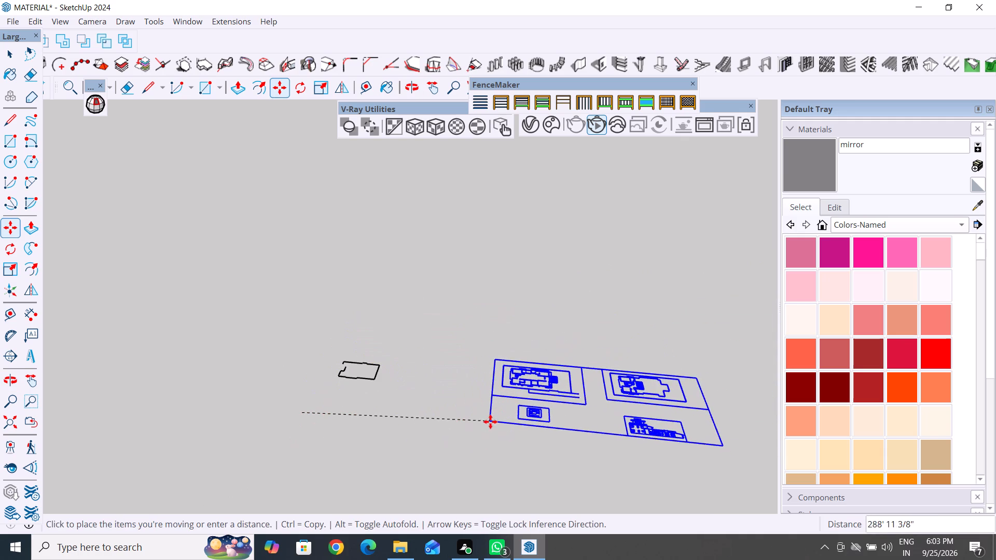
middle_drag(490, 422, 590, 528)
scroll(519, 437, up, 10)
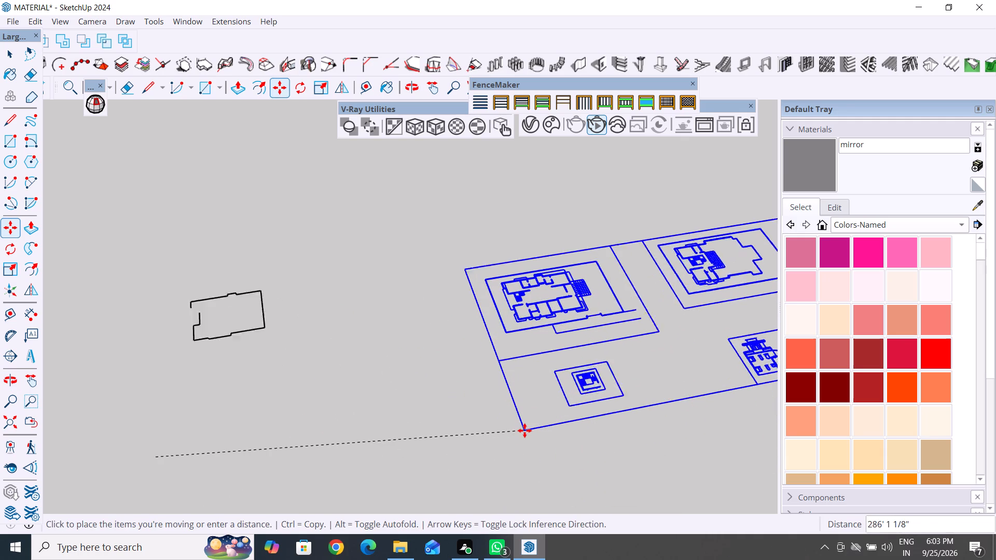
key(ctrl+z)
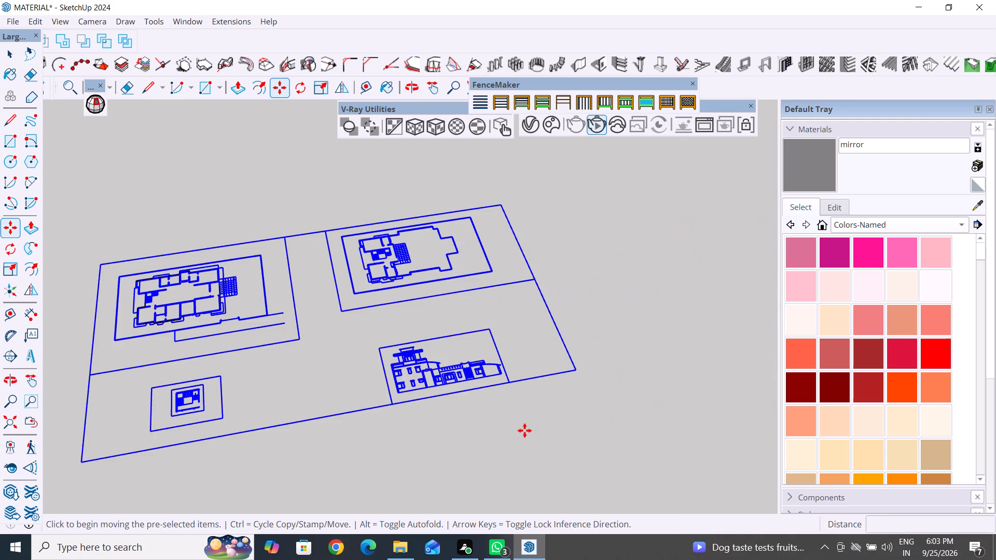
Clear the selection and hide the traced end wall edge beside the gridded entrance area of the larger floor plan.
click(0, 46)
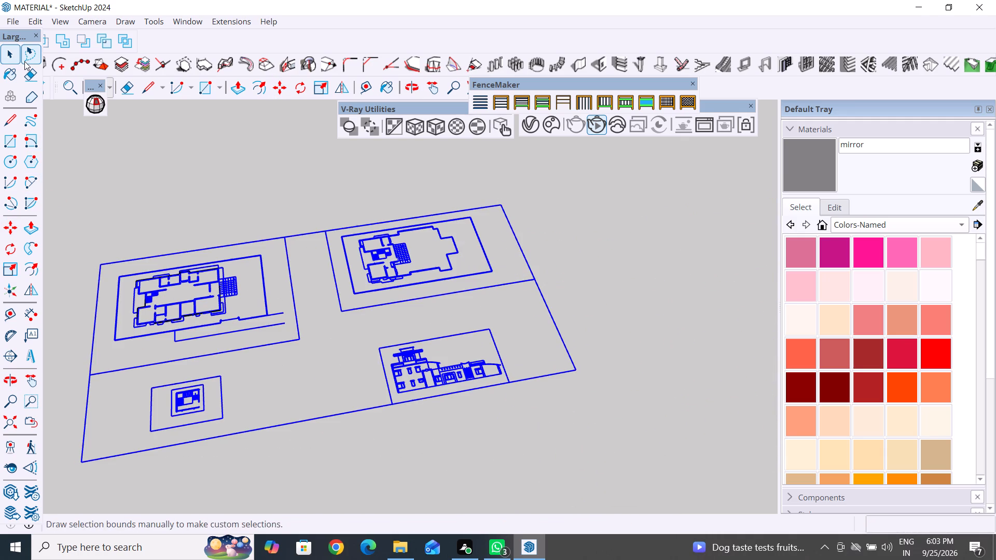
click(24, 61)
click(7, 53)
click(122, 175)
scroll(179, 274, up, 6)
middle_drag(198, 302, 216, 325)
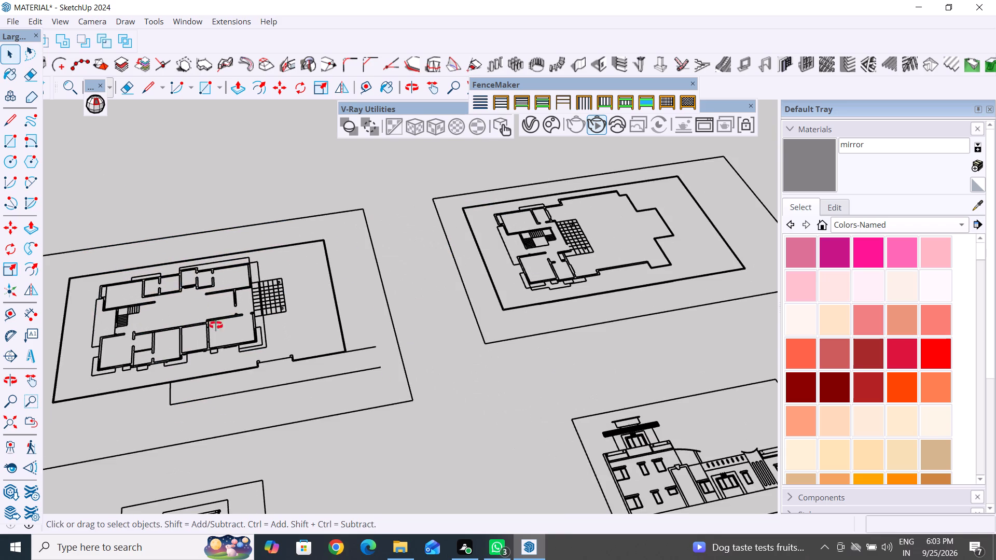
middle_drag(216, 325, 247, 492)
middle_drag(372, 422, 242, 225)
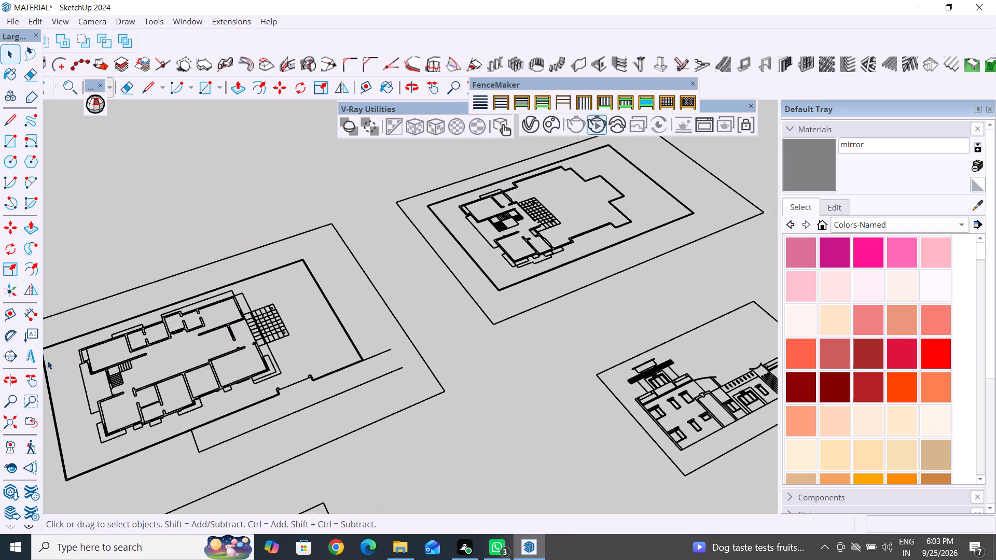
scroll(46, 361, up, 10)
drag(445, 259, 419, 291)
right_click(482, 248)
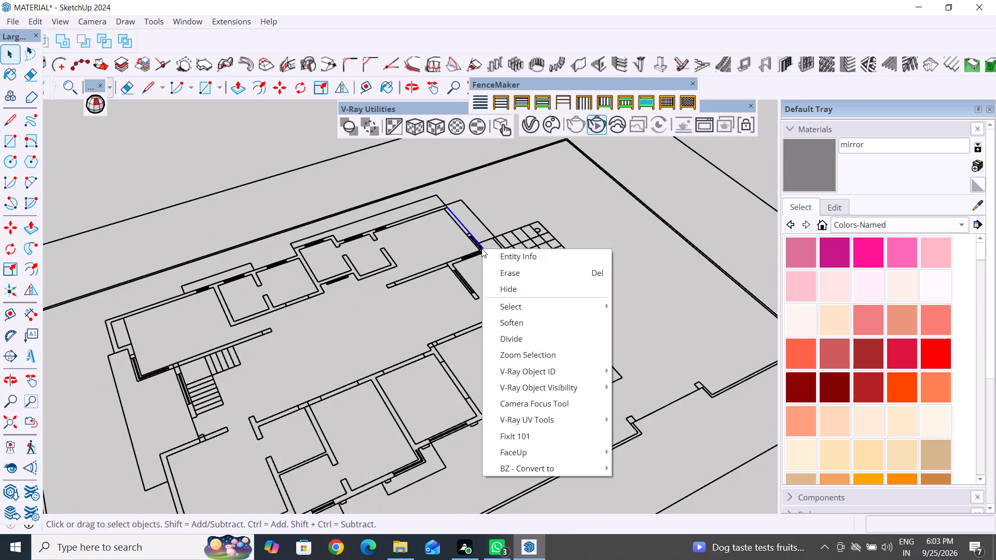
click(537, 285)
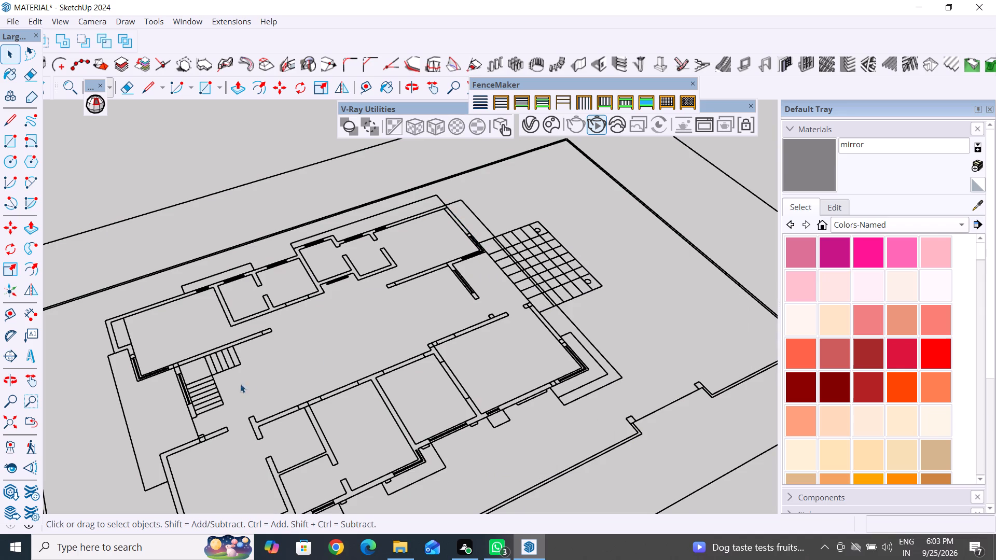
Select the whole imported floor plan drawing and hide it, leaving out the traced wall edges.
drag(398, 361, 355, 418)
right_click(377, 388)
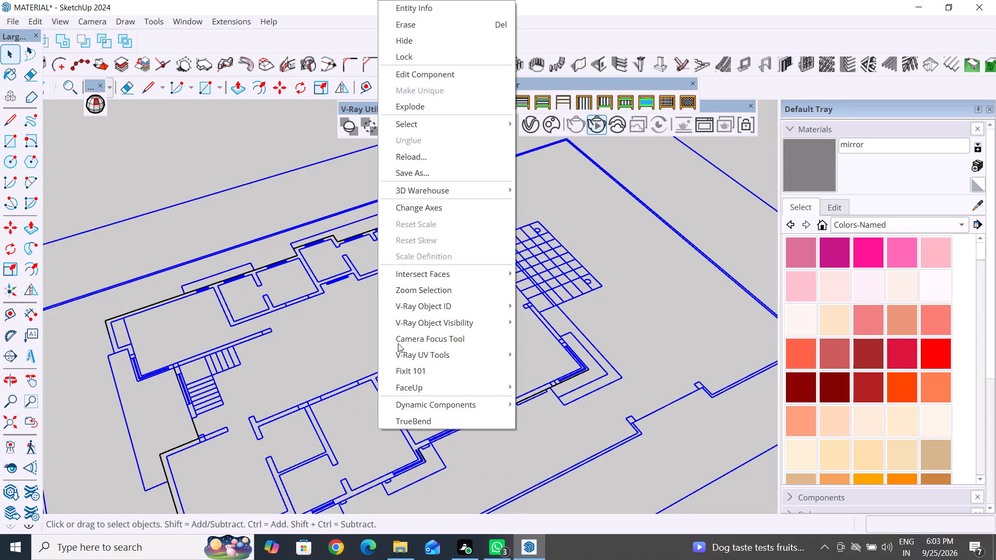
click(426, 40)
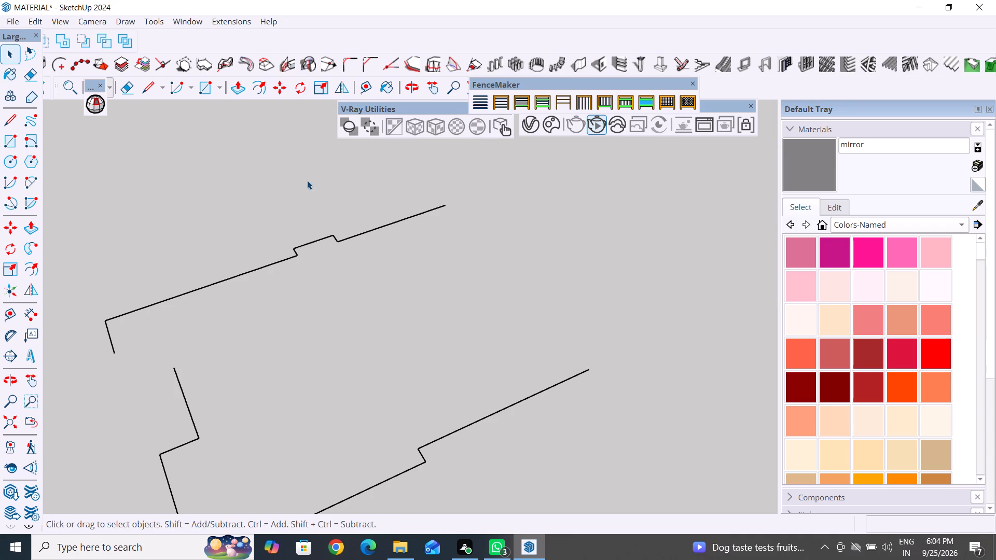
Select all the traced outer wall segments and delete them.
scroll(354, 358, down, 12)
middle_drag(433, 457, 355, 415)
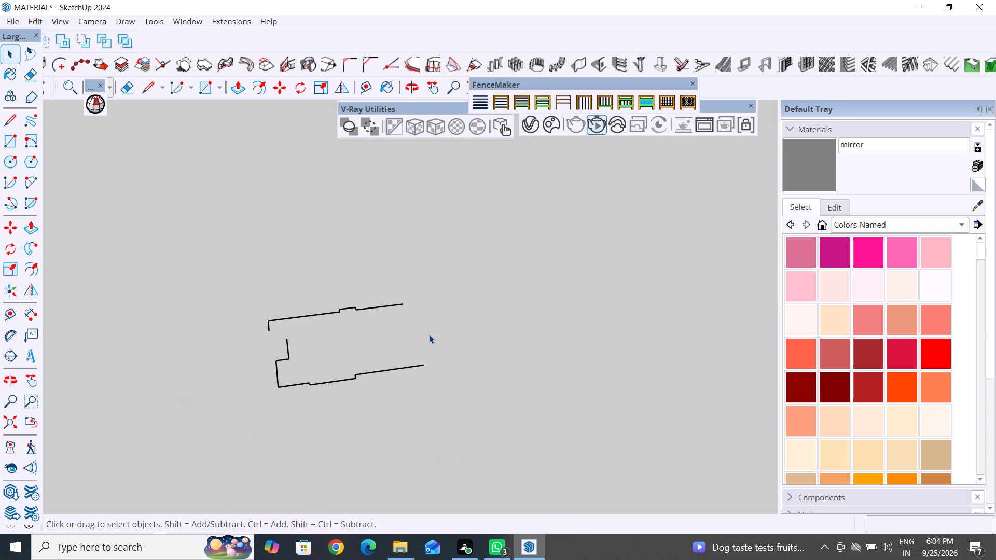
drag(472, 250, 186, 429)
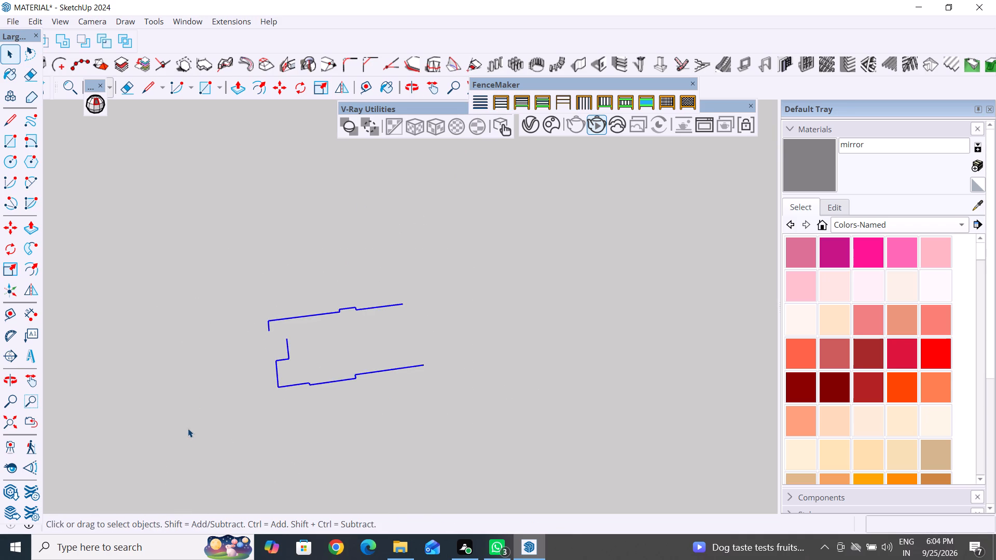
key(Delete)
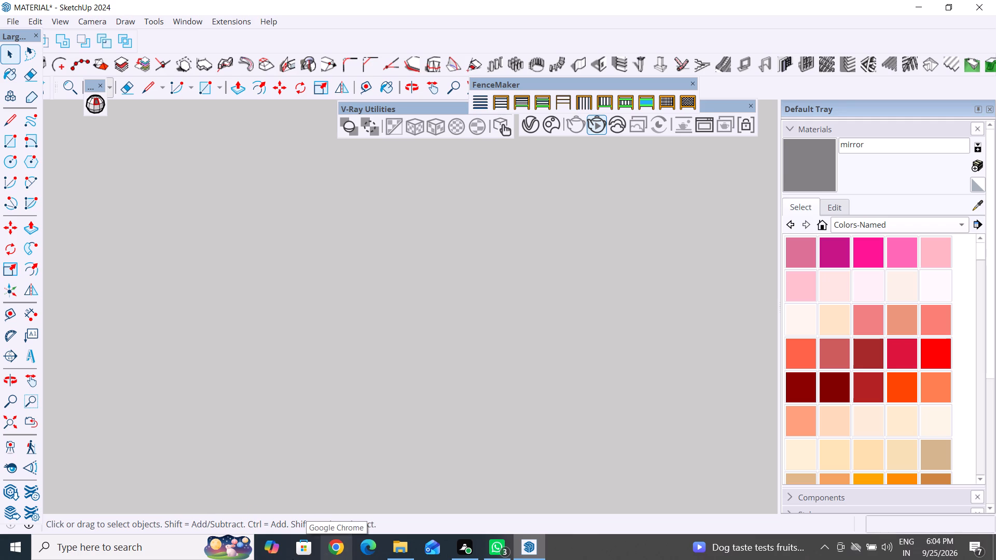
Bring the glass and mirror test panels back into view and examine the space around them from several angles.
scroll(245, 559, down, 2)
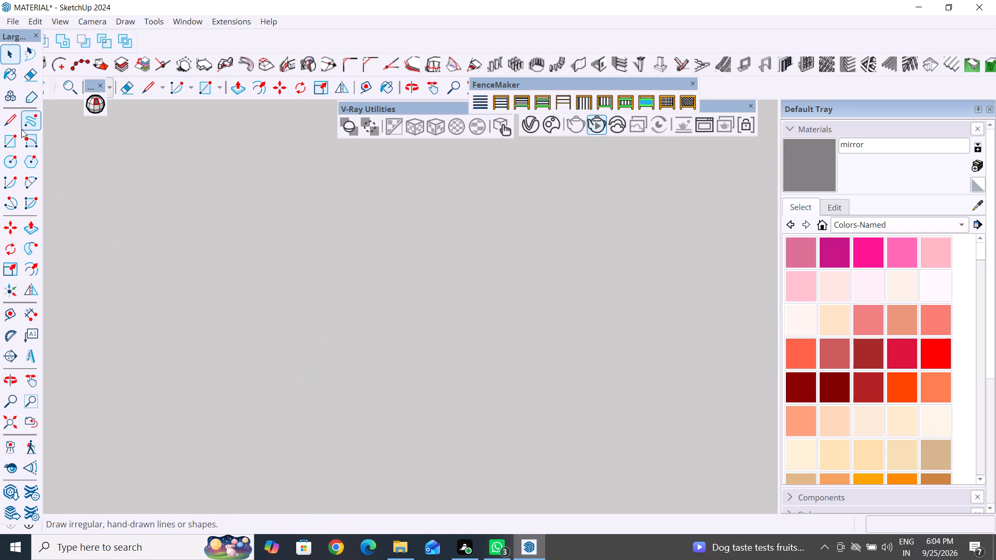
click(14, 20)
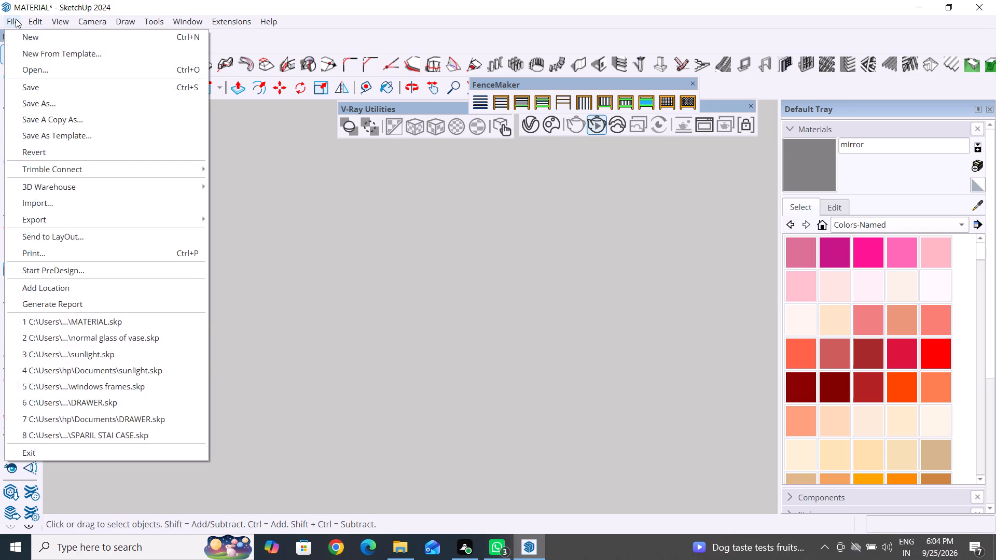
click(494, 307)
scroll(347, 339, down, 20)
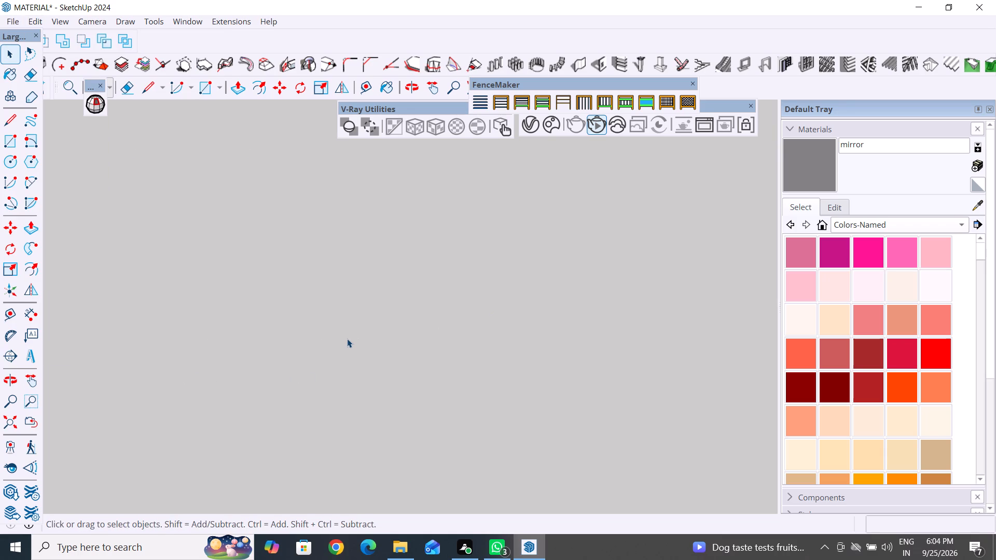
scroll(347, 339, down, 5)
scroll(256, 429, down, 5)
click(10, 425)
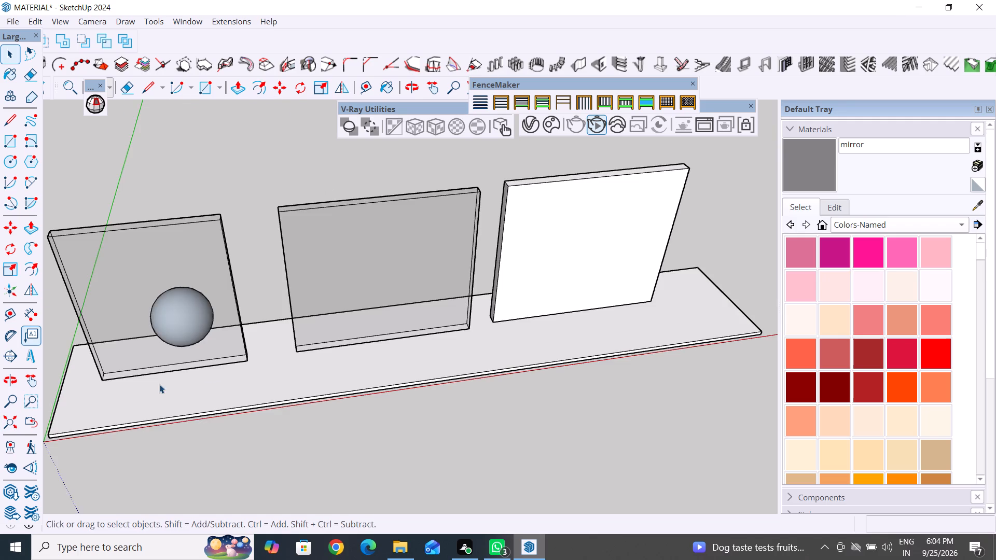
scroll(213, 368, down, 14)
middle_drag(188, 410, 220, 146)
middle_drag(85, 379, 211, 258)
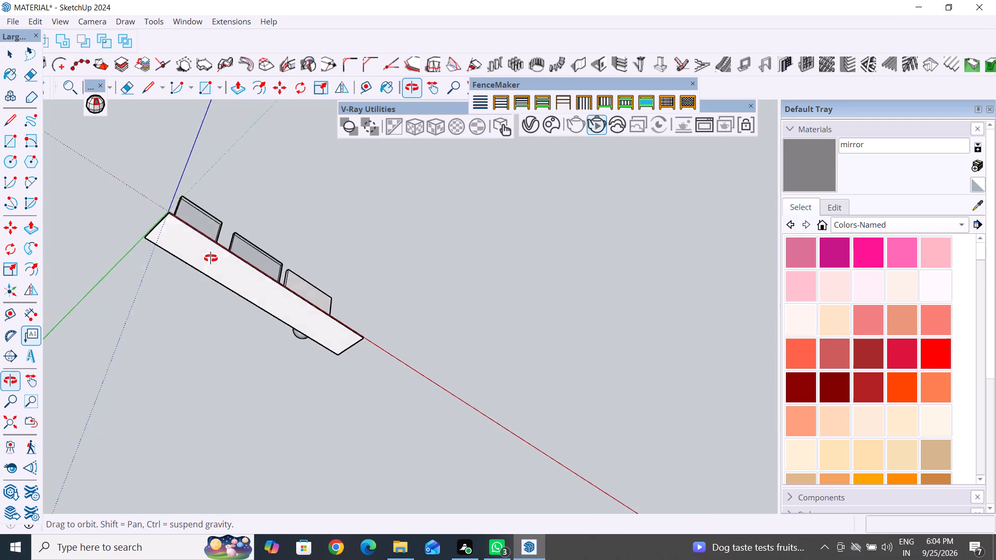
middle_drag(211, 258, 57, 457)
scroll(191, 300, down, 14)
middle_drag(240, 263, 177, 483)
scroll(329, 174, up, 6)
scroll(205, 300, up, 3)
middle_drag(185, 321, 335, 222)
scroll(354, 305, down, 2)
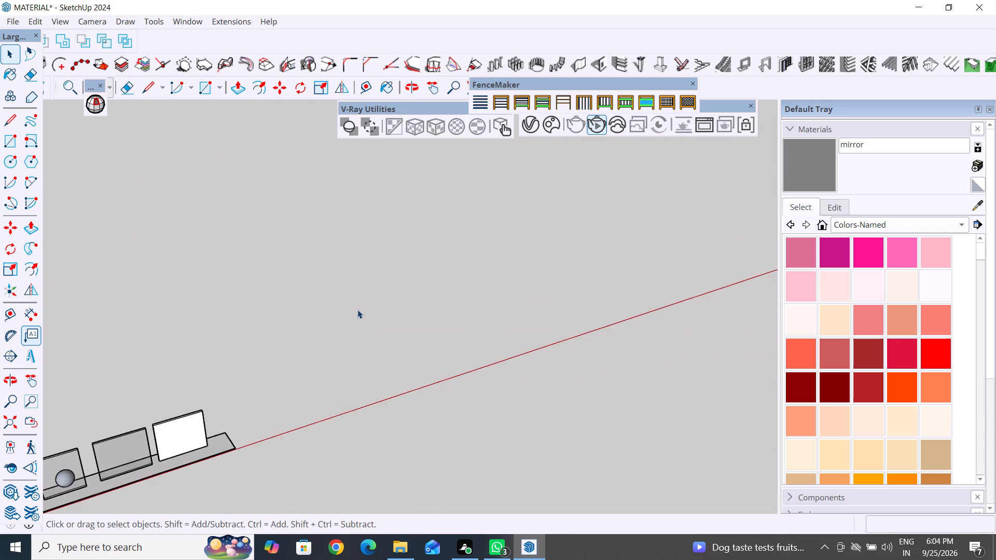
scroll(357, 310, down, 5)
middle_drag(258, 442, 163, 401)
scroll(296, 404, up, 9)
scroll(372, 358, up, 2)
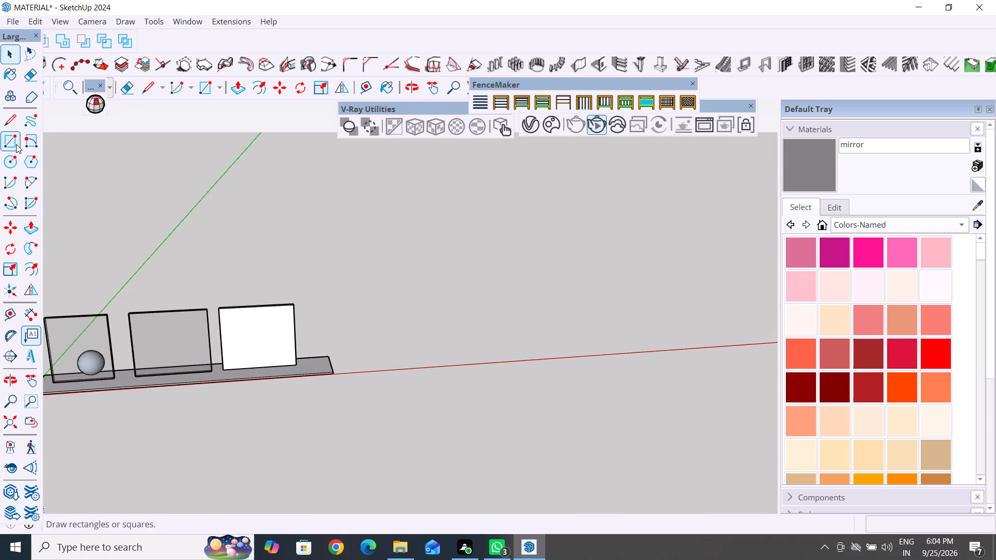
Import the exterior1(FOR STUDENTS) AutoCAD drawing again and dismiss the import results.
click(11, 21)
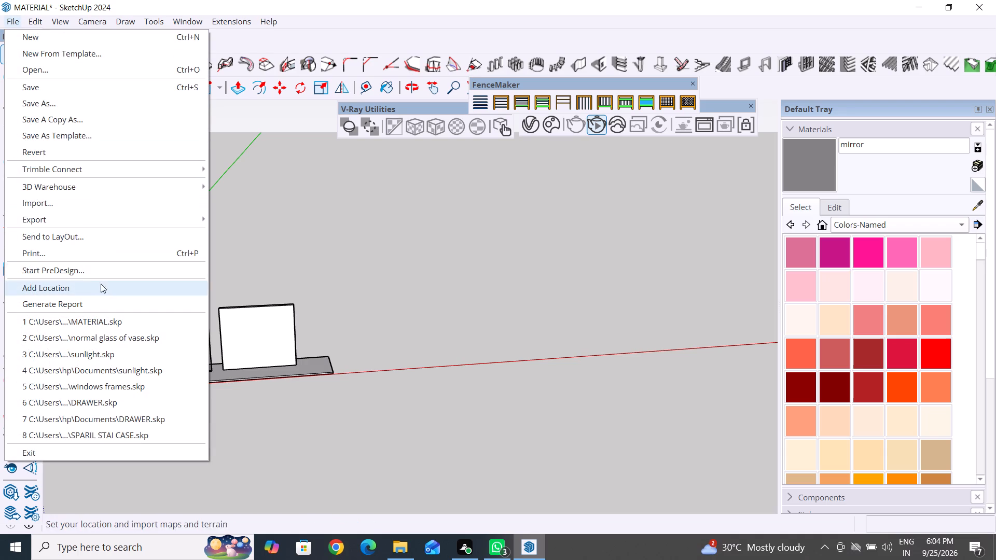
click(50, 199)
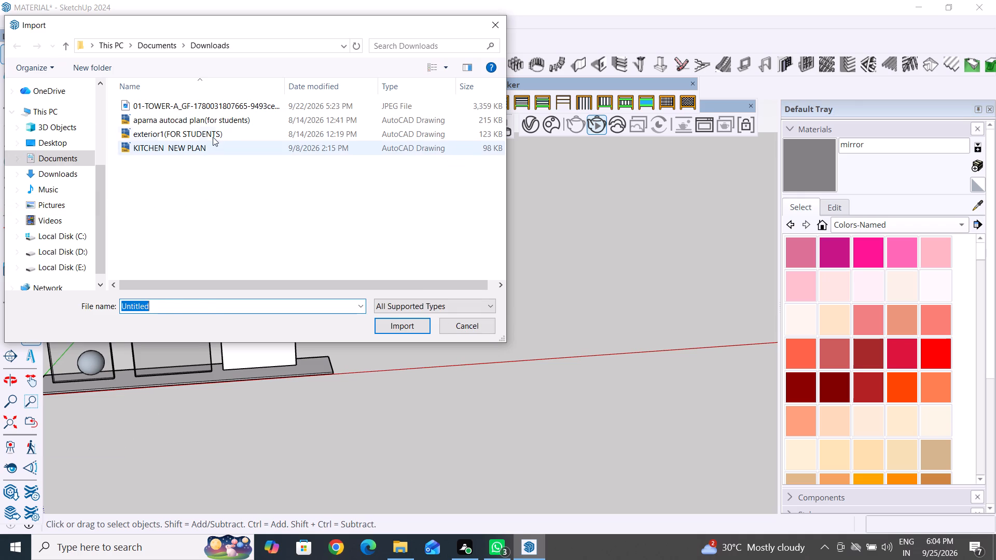
click(211, 138)
click(402, 326)
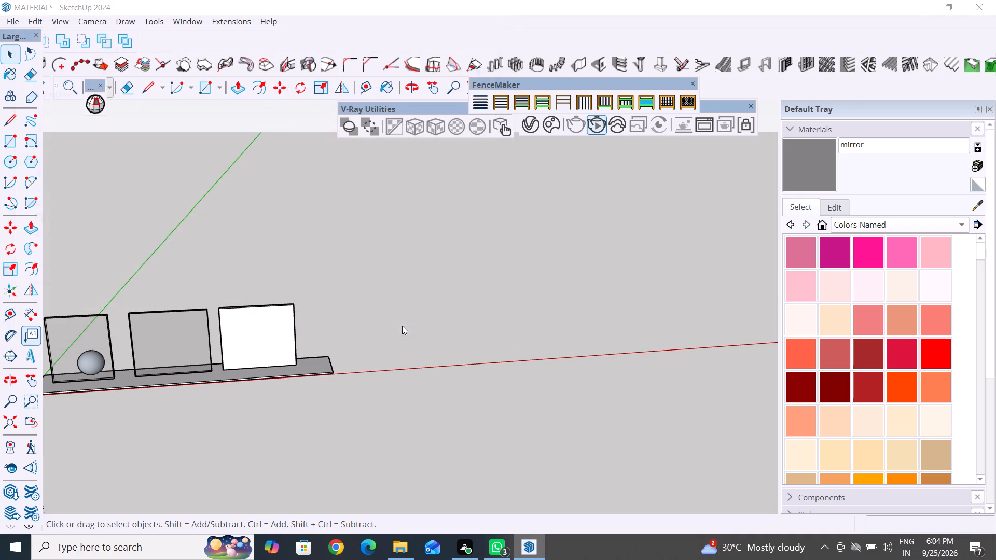
click(548, 364)
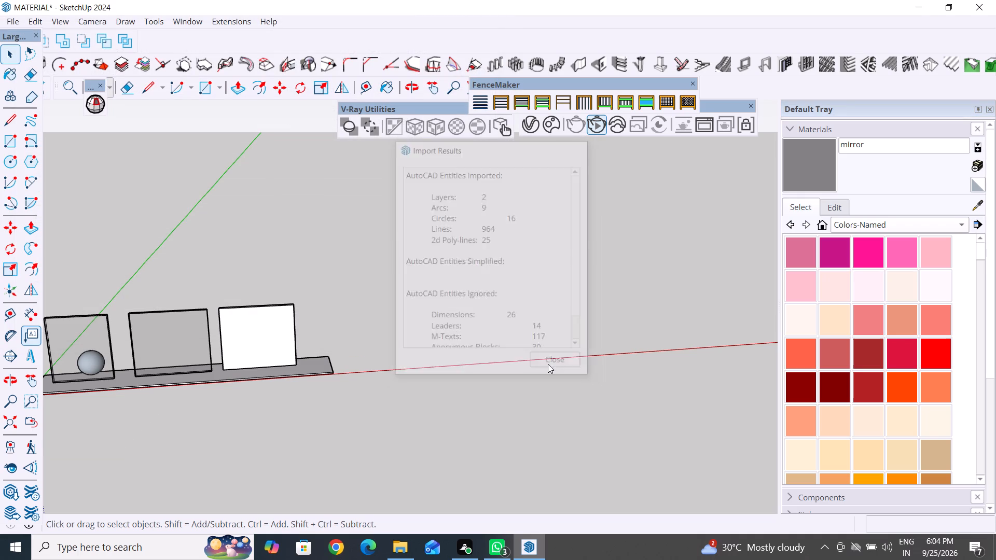
Move the newly imported drawing about 7167' away from the base slab and test panels.
middle_drag(222, 449, 436, 221)
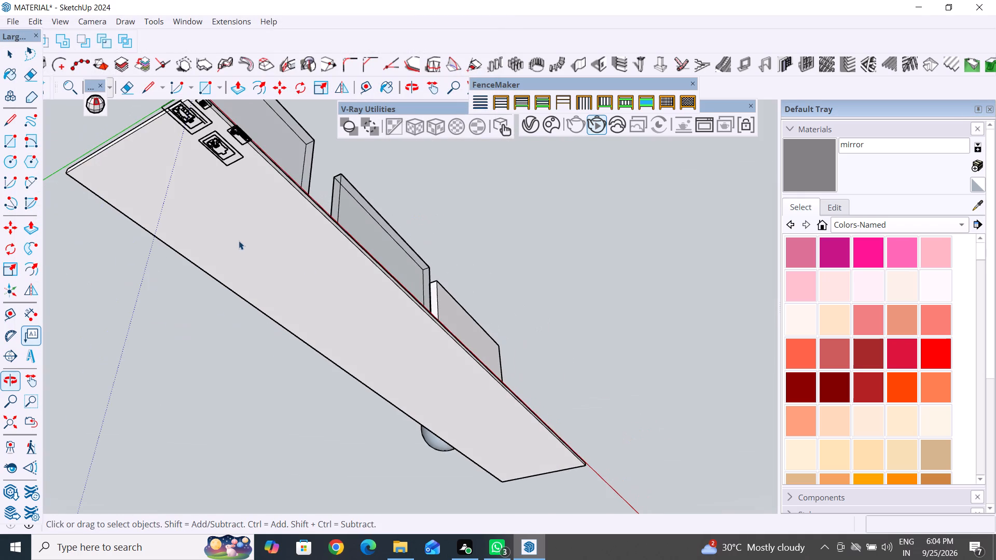
click(223, 158)
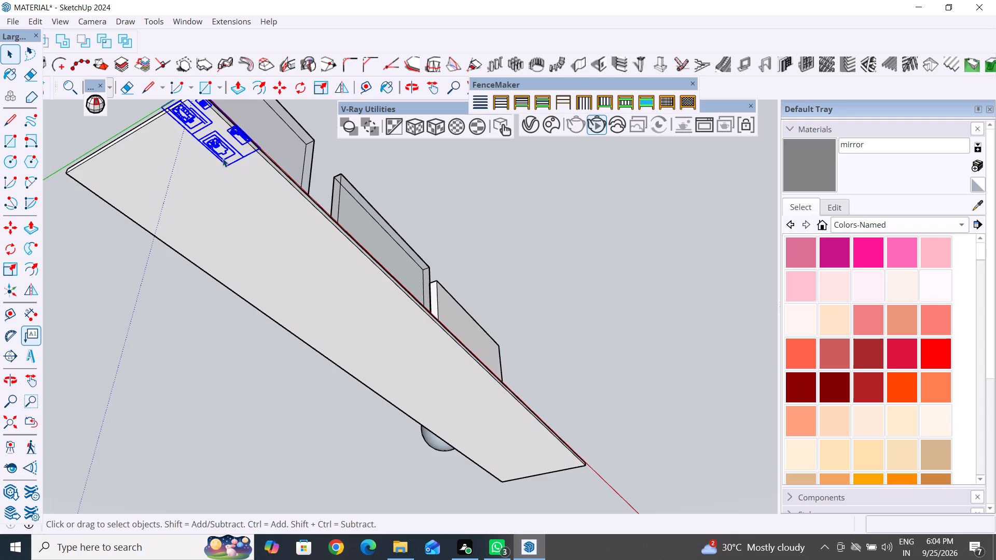
key(m)
middle_drag(568, 293, 538, 461)
scroll(369, 218, down, 5)
click(250, 325)
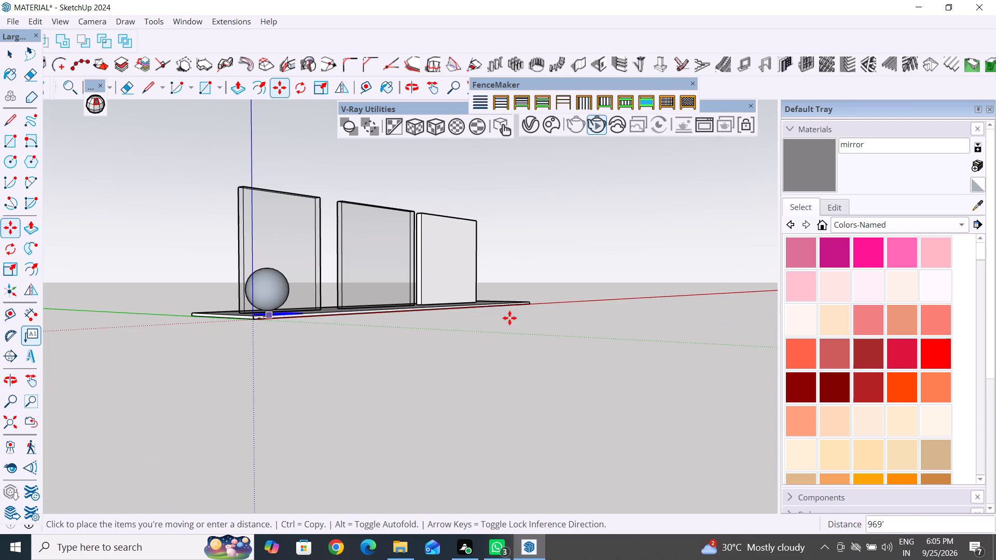
scroll(510, 339, down, 7)
middle_drag(601, 328, 402, 457)
scroll(169, 355, down, 11)
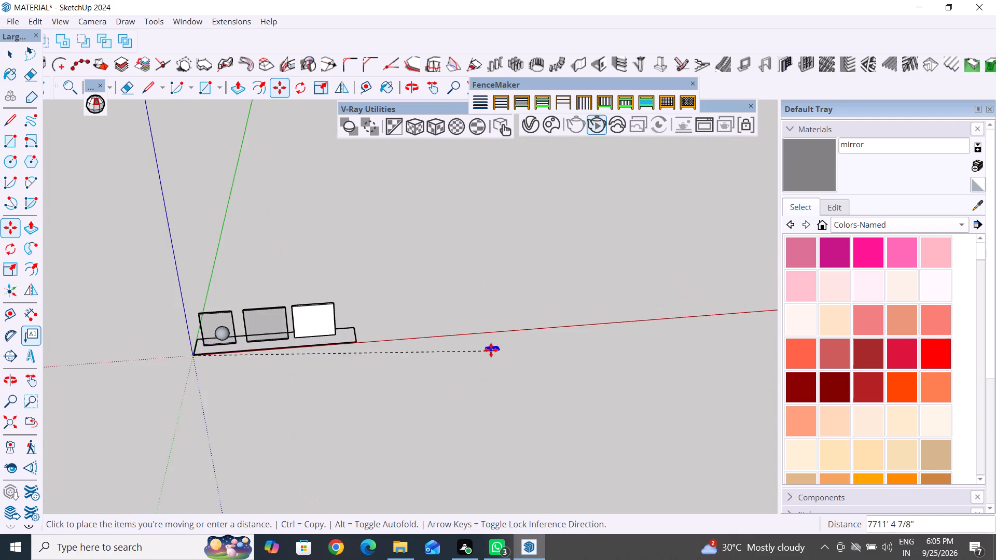
scroll(491, 349, up, 4)
click(418, 282)
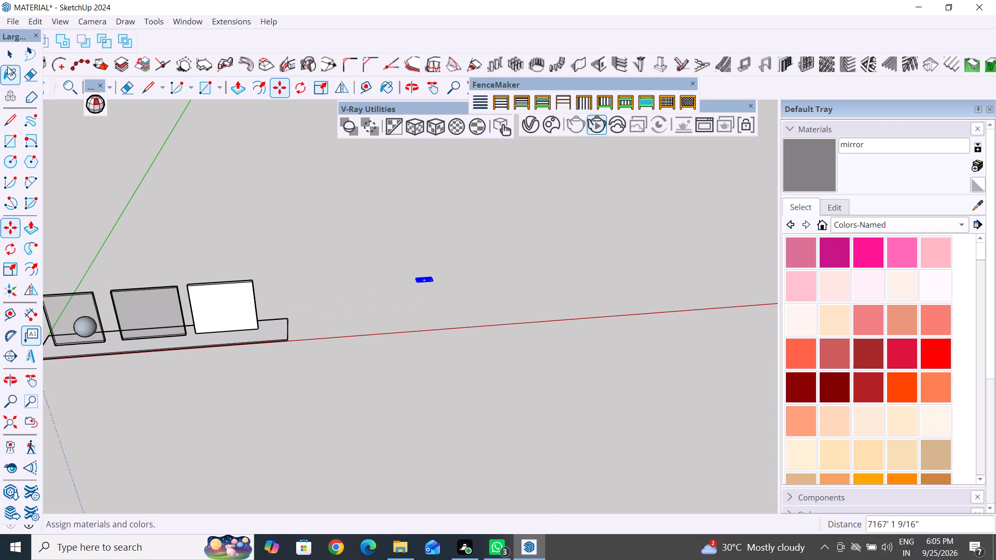
click(7, 51)
Trace the first outer wall line of the moved floor plan, from the front room's wall pier past the staircase to the adjoining room's wall.
scroll(496, 316, up, 20)
scroll(496, 316, up, 3)
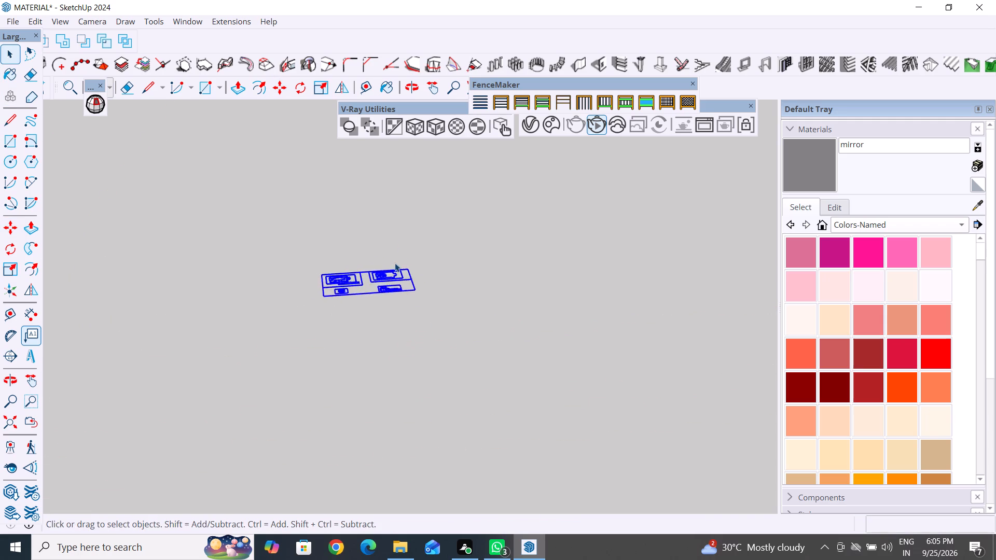
scroll(395, 263, up, 12)
middle_drag(441, 245, 405, 412)
scroll(321, 235, up, 2)
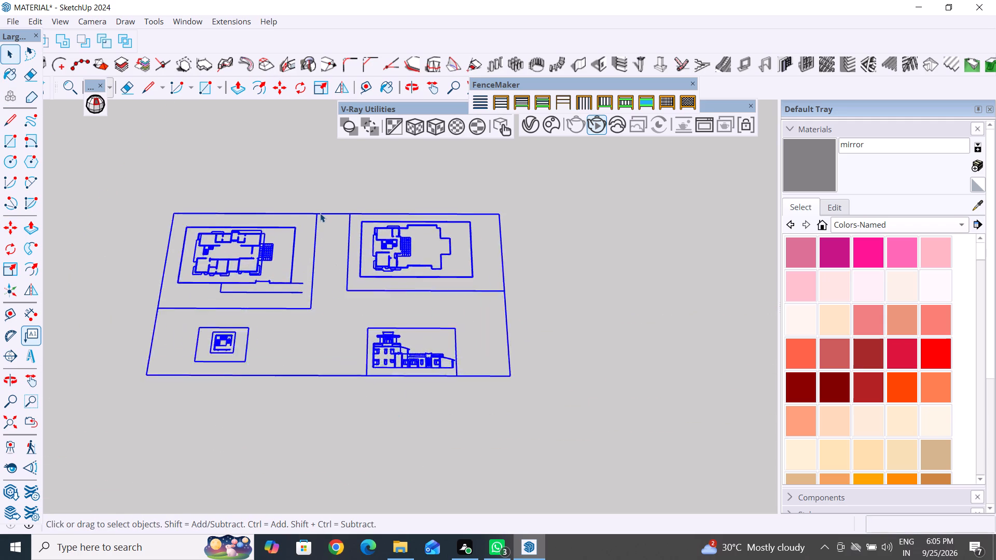
scroll(320, 213, up, 2)
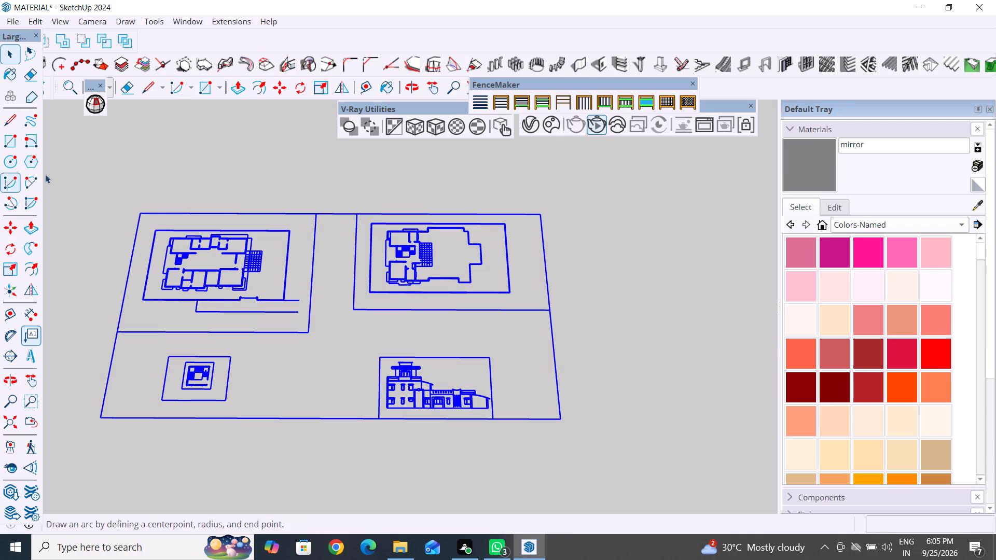
click(15, 123)
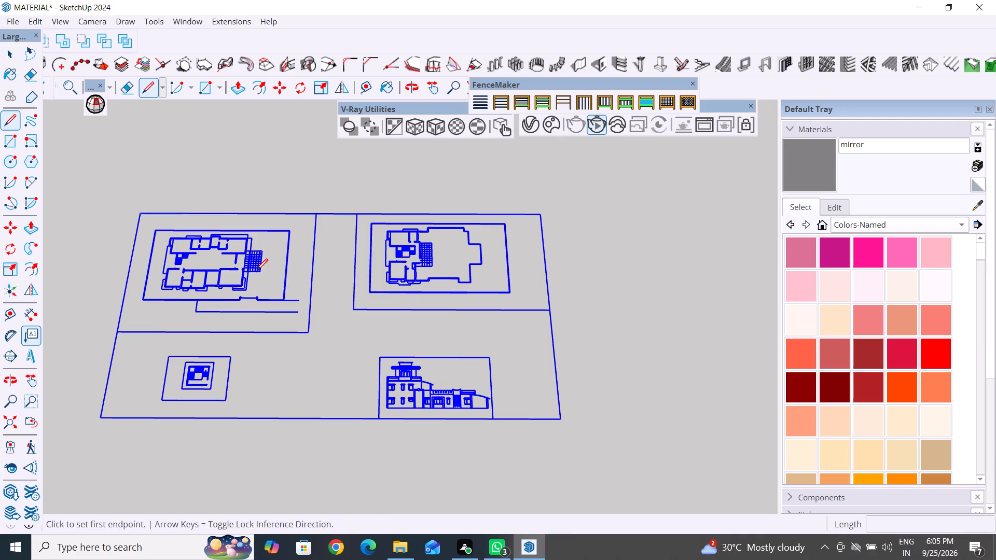
scroll(176, 305, up, 5)
middle_drag(217, 360, 219, 388)
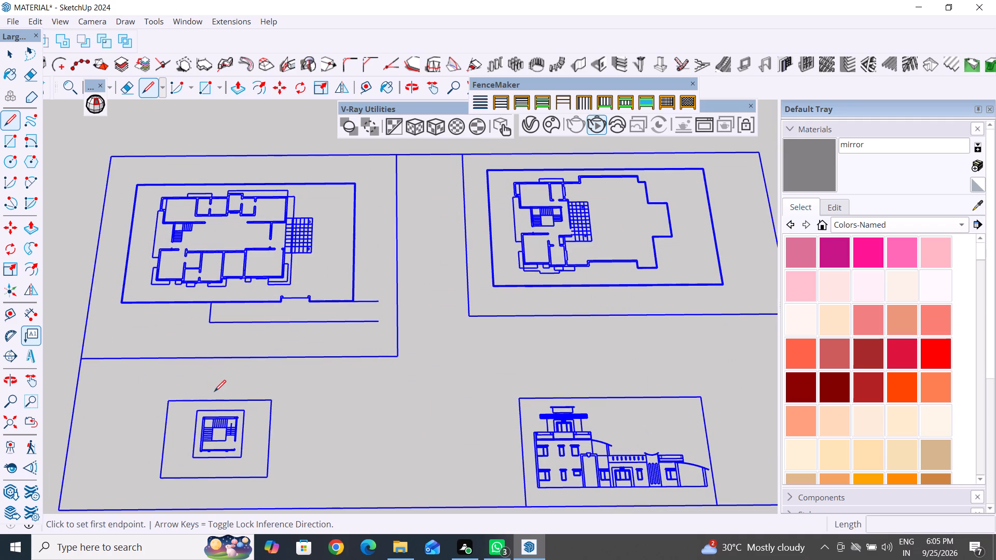
scroll(208, 395, up, 1)
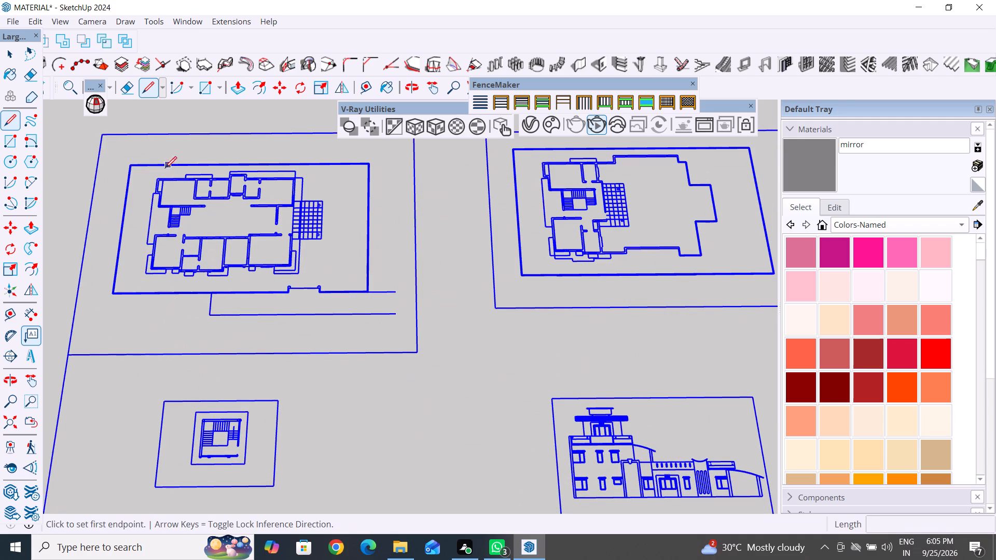
scroll(164, 187, up, 5)
scroll(163, 257, up, 10)
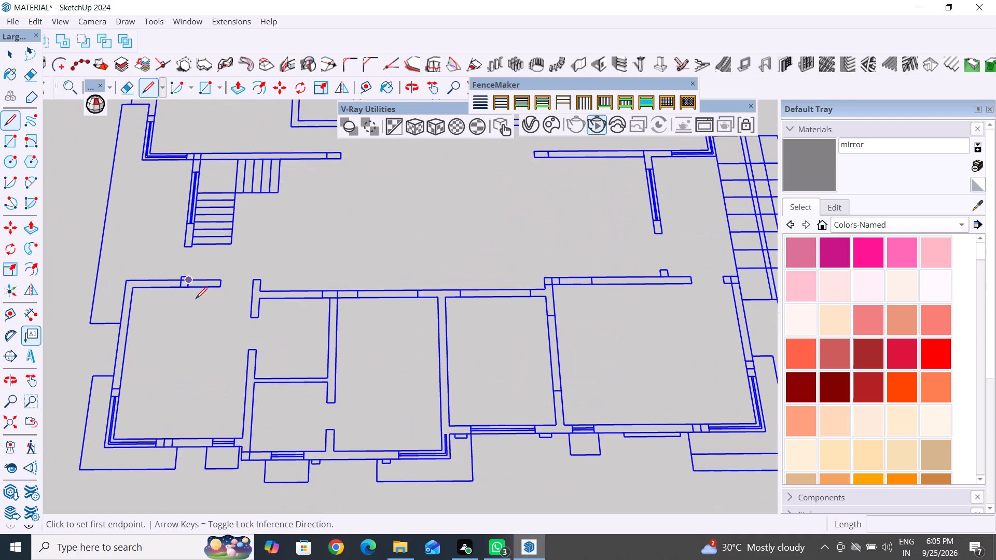
scroll(177, 278, up, 5)
click(183, 279)
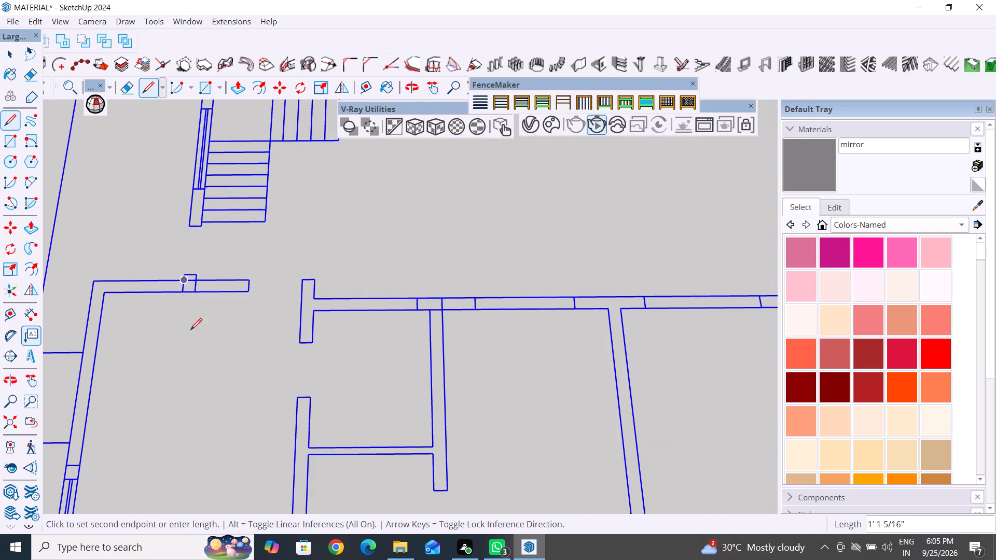
scroll(208, 396, down, 5)
middle_drag(203, 212, 324, 389)
middle_drag(292, 317, 388, 147)
scroll(295, 425, down, 13)
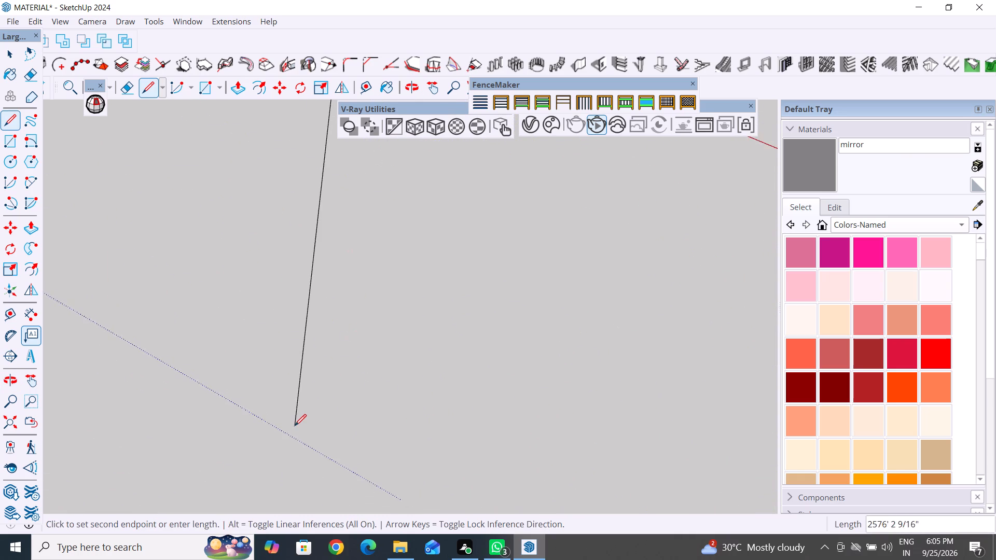
scroll(461, 327, down, 7)
scroll(307, 473, down, 20)
scroll(307, 473, down, 5)
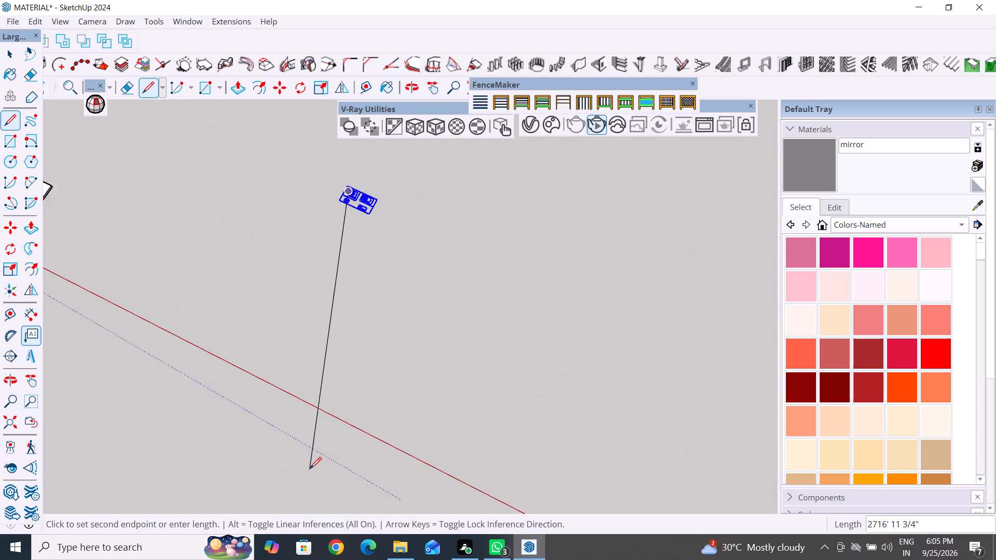
scroll(310, 469, down, 2)
scroll(325, 287, up, 6)
scroll(331, 319, up, 15)
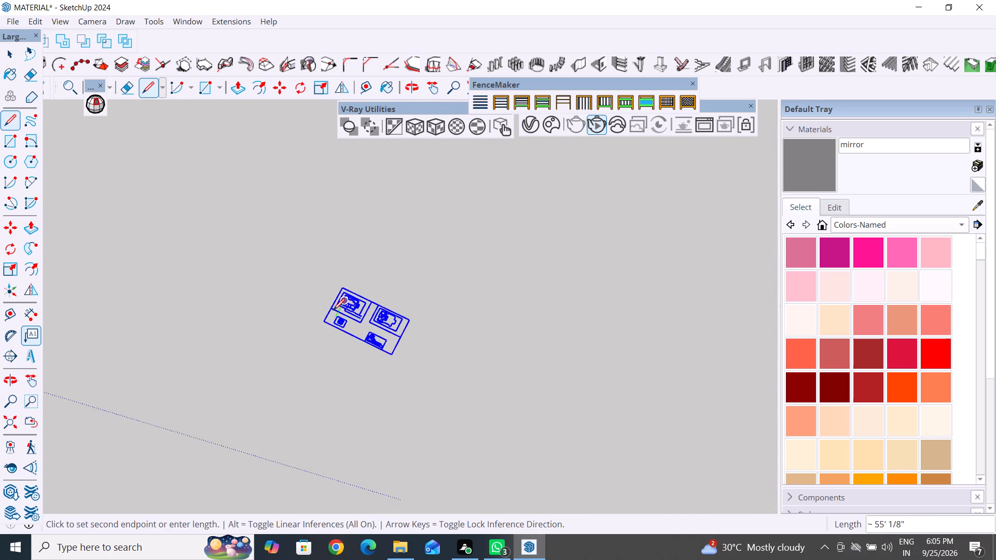
scroll(333, 310, up, 20)
scroll(333, 310, up, 13)
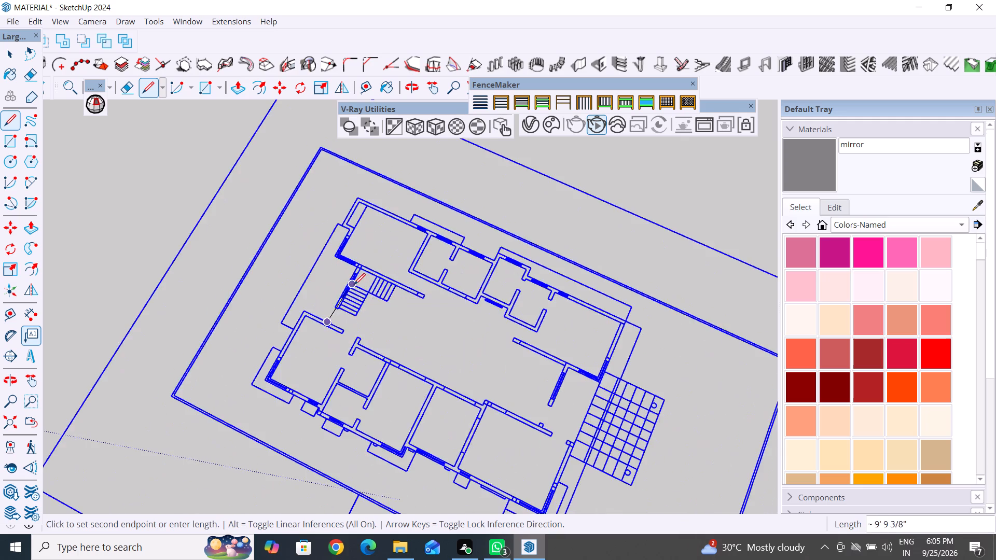
scroll(350, 282, up, 6)
middle_drag(361, 301, 377, 318)
scroll(311, 367, down, 20)
scroll(311, 367, down, 7)
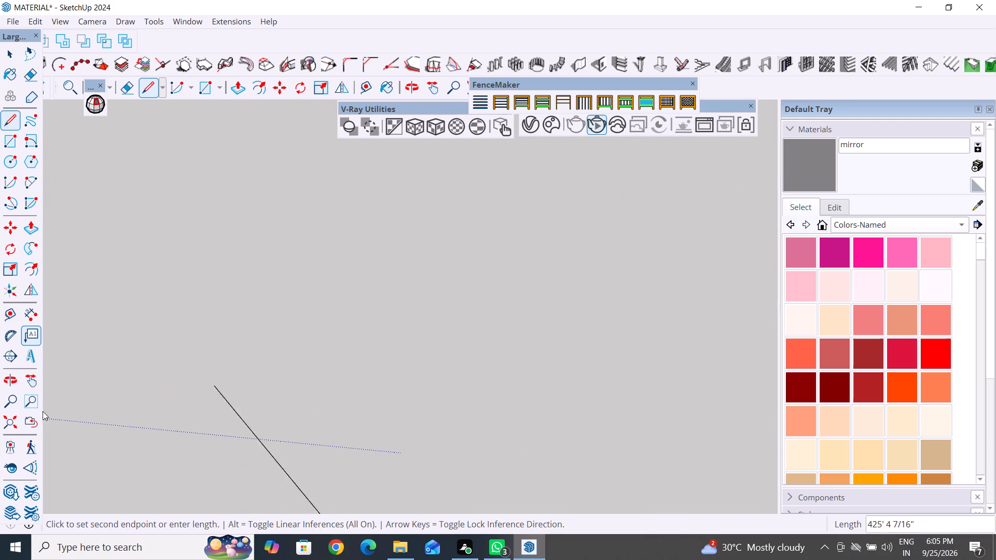
click(11, 421)
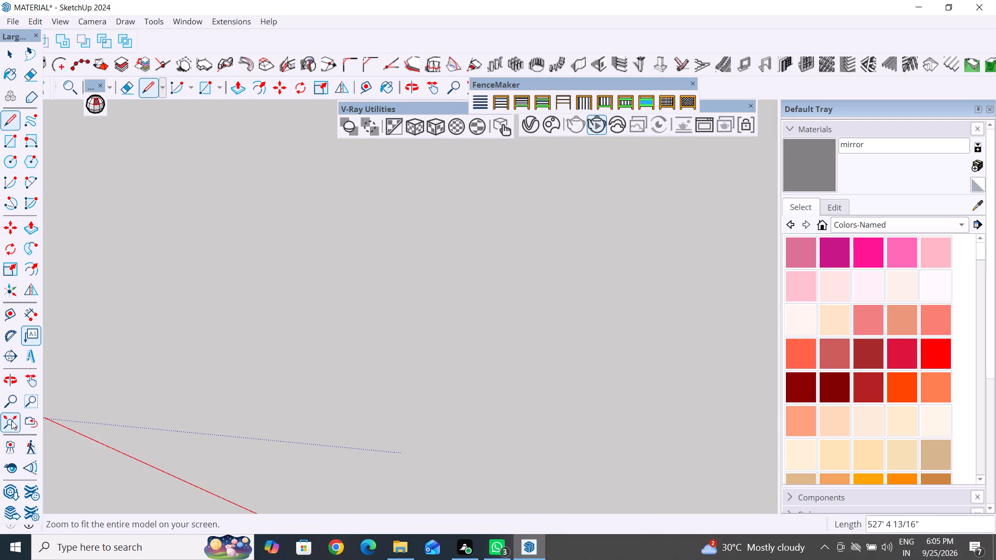
scroll(375, 386, down, 4)
scroll(661, 360, up, 7)
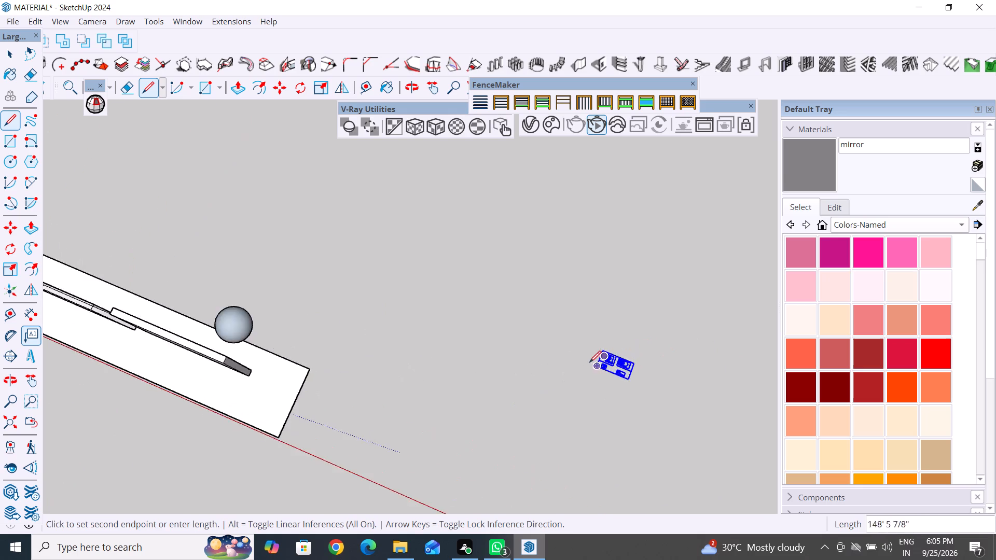
scroll(589, 362, up, 20)
scroll(589, 362, up, 11)
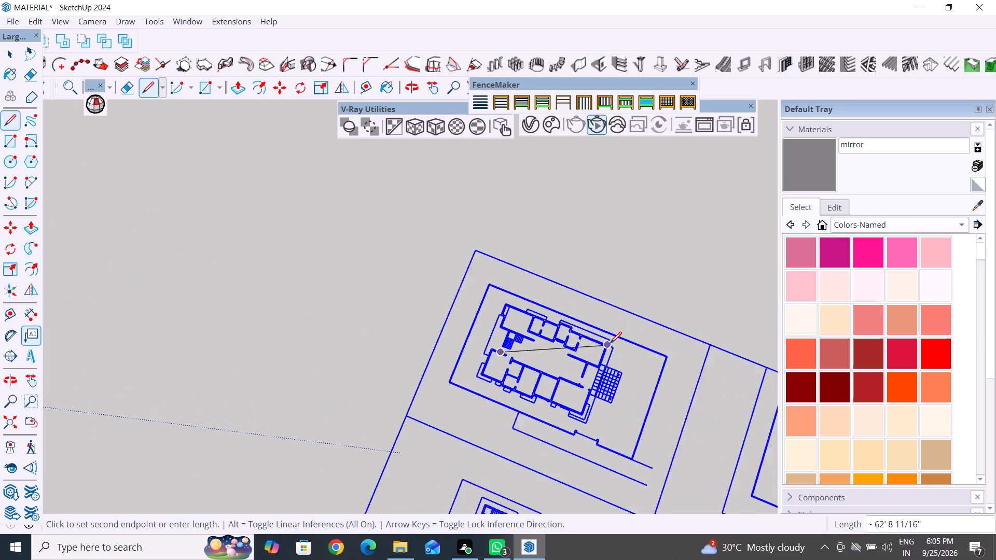
scroll(610, 343, up, 4)
scroll(424, 337, up, 11)
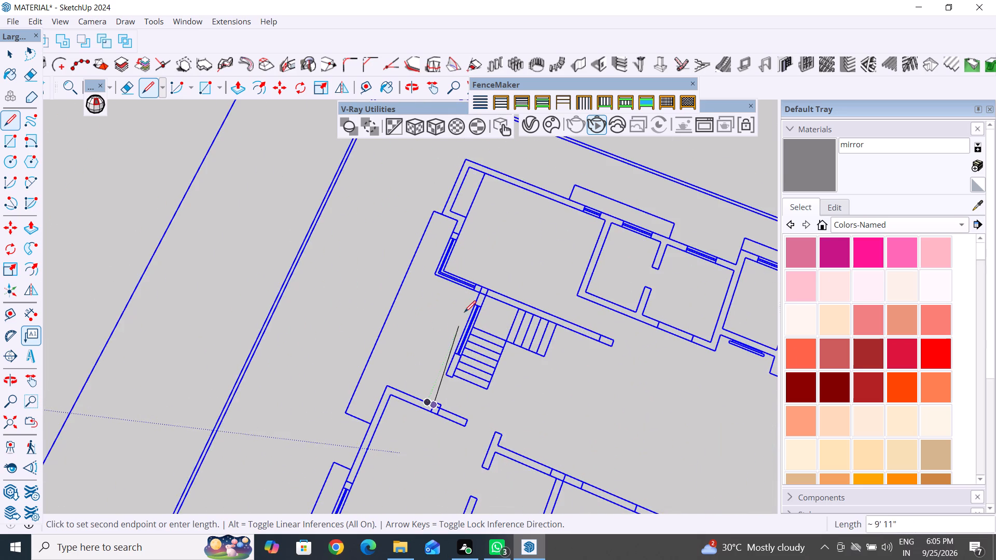
scroll(465, 312, up, 6)
click(488, 279)
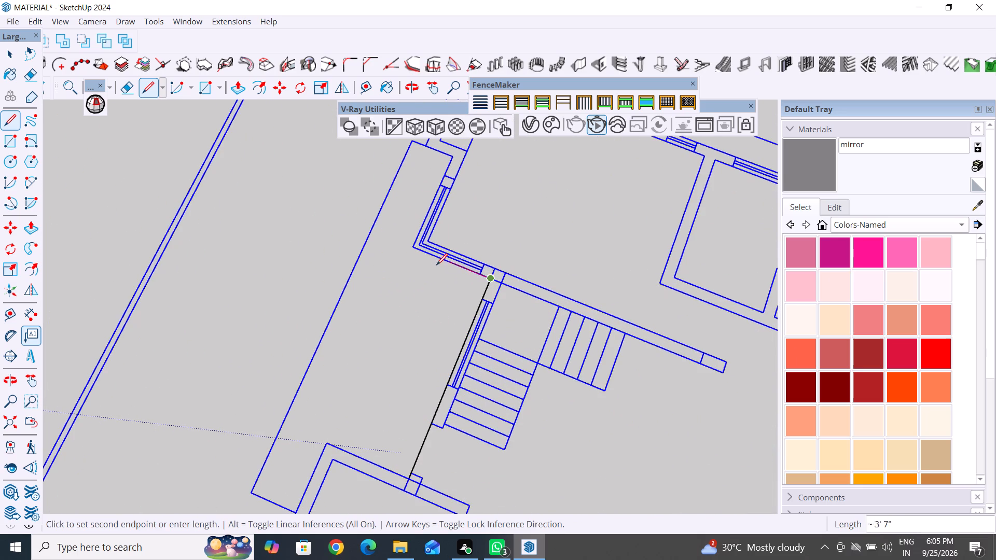
Continue tracing the stepped outer wall around the corner room, past its corner window and small jog, to the building's corner.
click(414, 247)
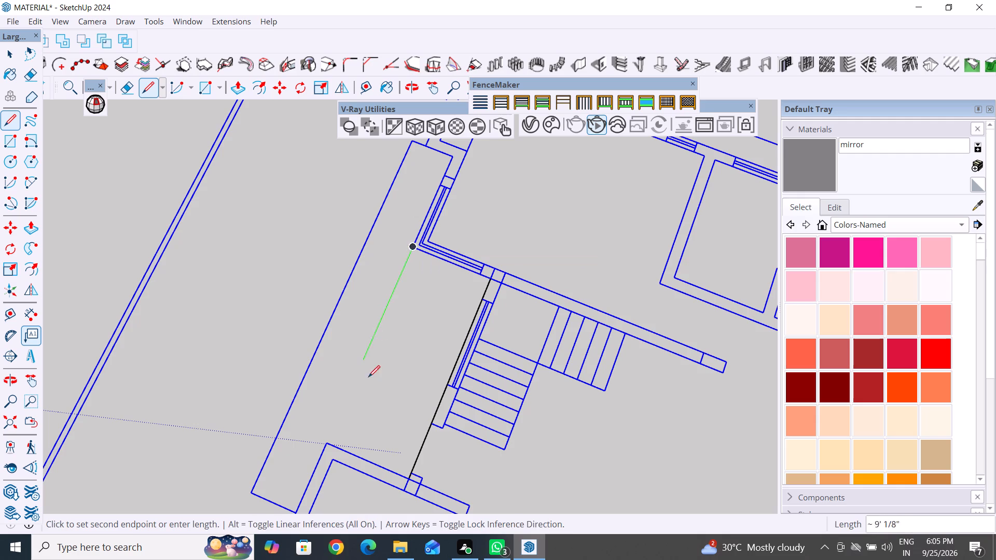
scroll(483, 271, up, 5)
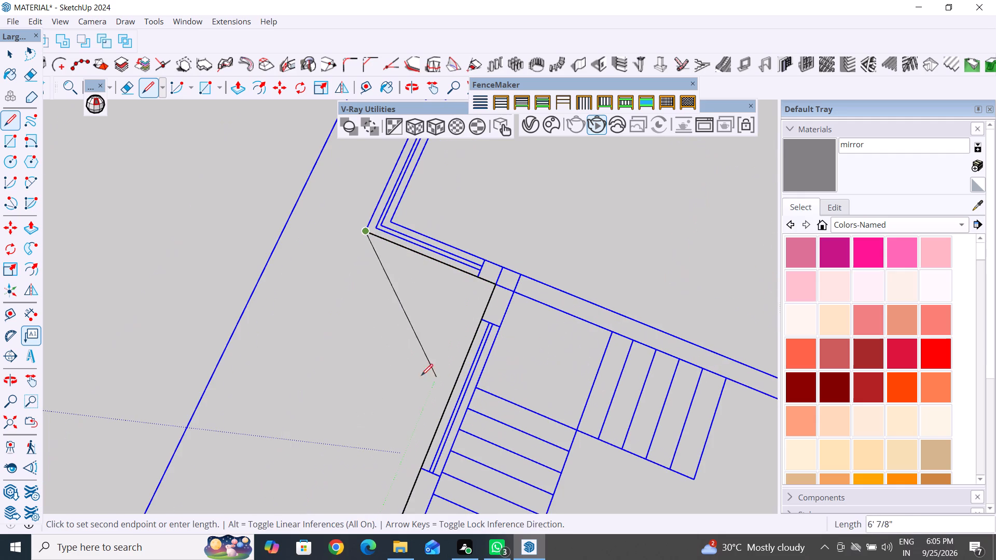
scroll(368, 374, down, 12)
scroll(402, 270, up, 2)
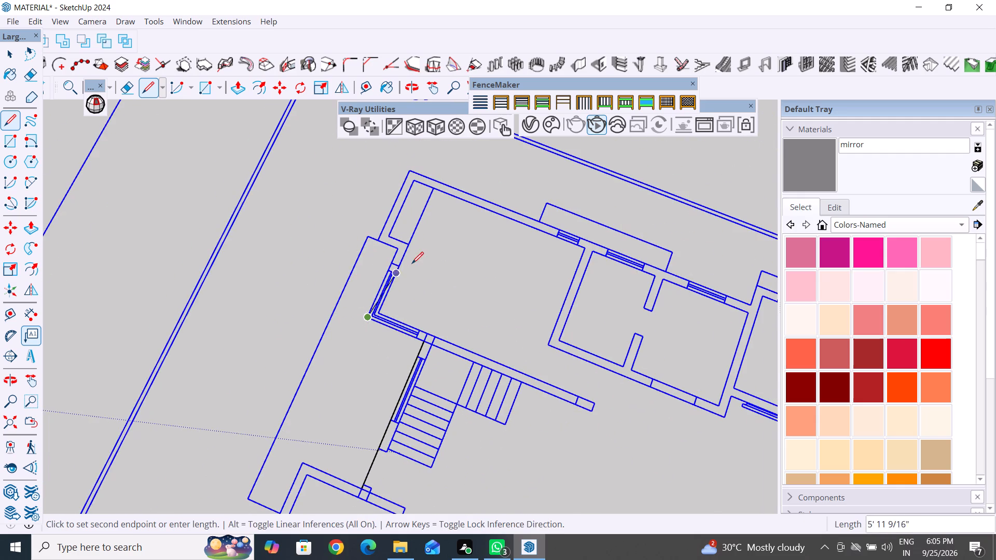
scroll(412, 263, up, 3)
click(389, 237)
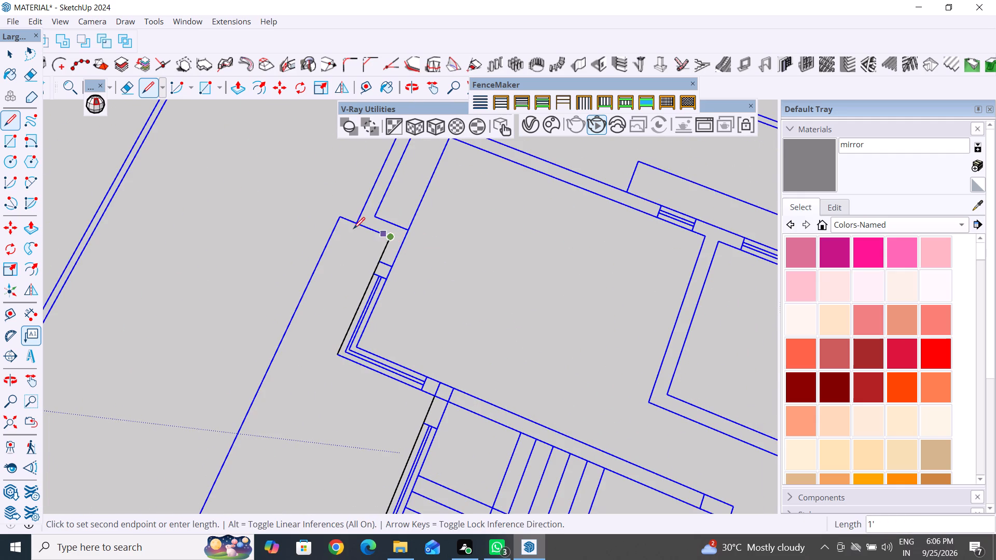
click(355, 222)
scroll(347, 273, down, 4)
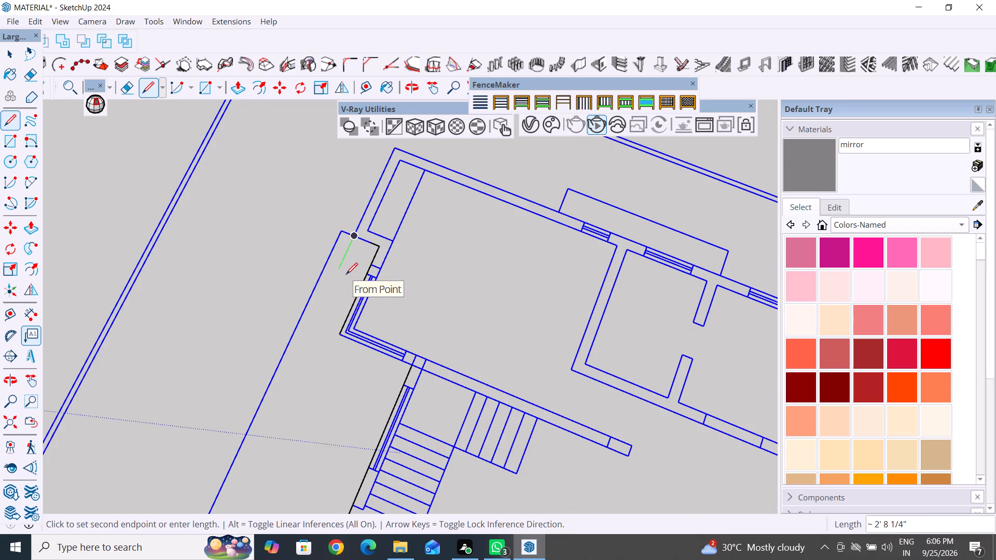
scroll(330, 300, down, 4)
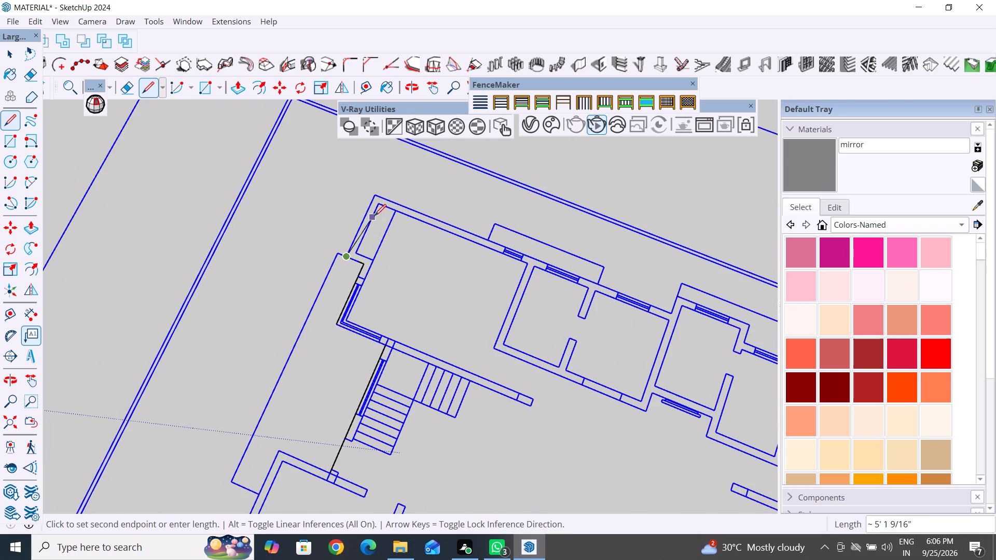
click(376, 195)
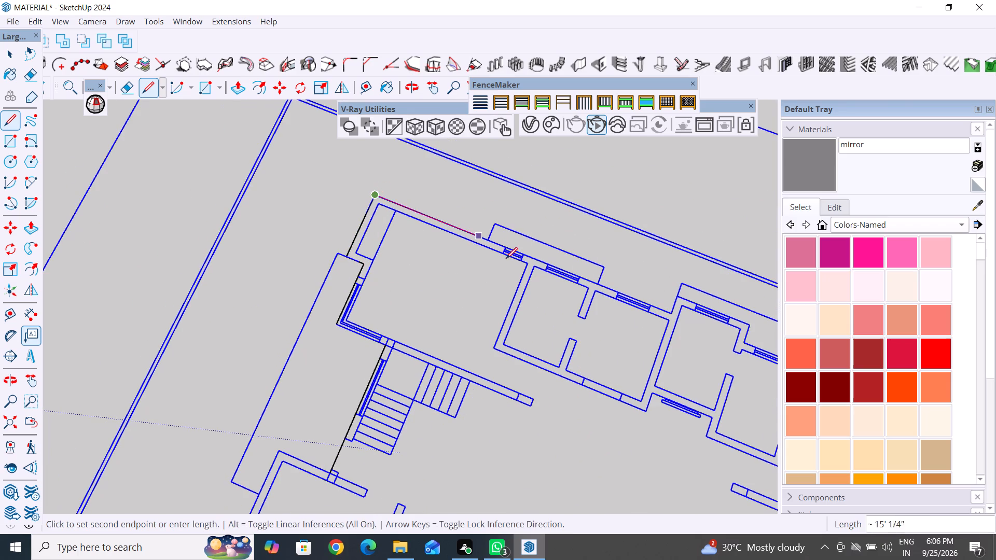
Trace the long windowed outer wall from the corner room to the first jog, including the 2' jog outward.
scroll(507, 260, down, 5)
scroll(618, 293, up, 6)
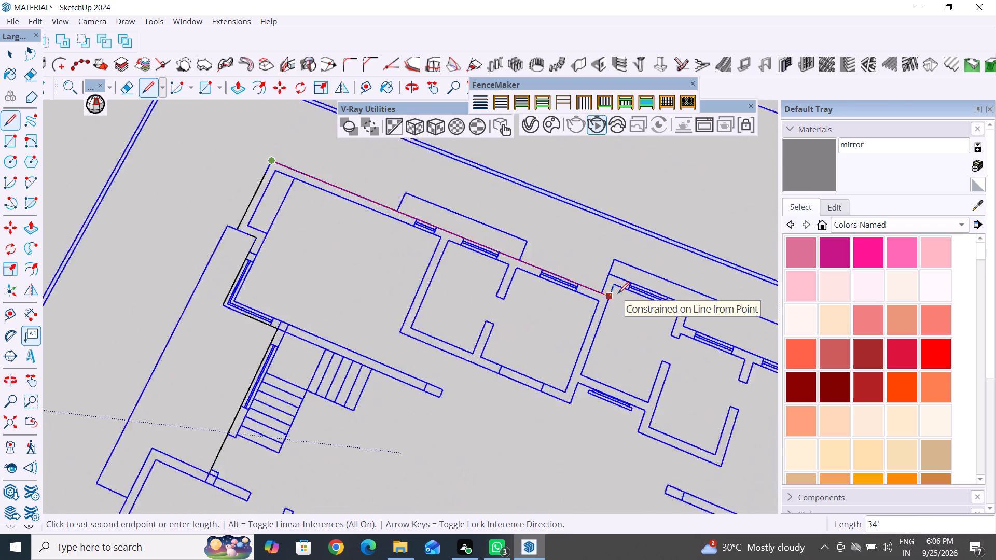
scroll(618, 293, up, 4)
click(593, 294)
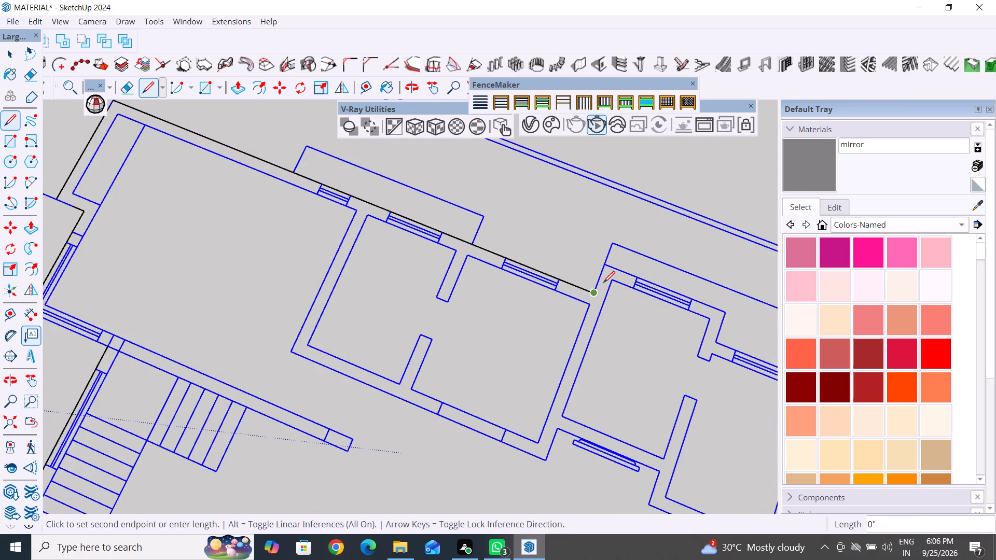
click(602, 266)
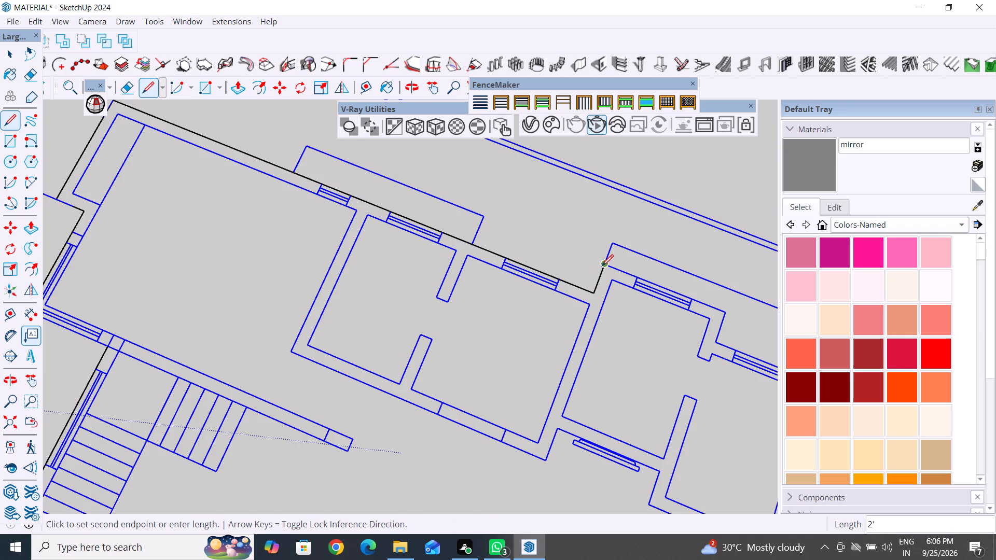
Trace the projecting windowed wall section and its 2' return back inward.
scroll(494, 304, down, 7)
scroll(420, 367, down, 5)
middle_drag(520, 407, 683, 367)
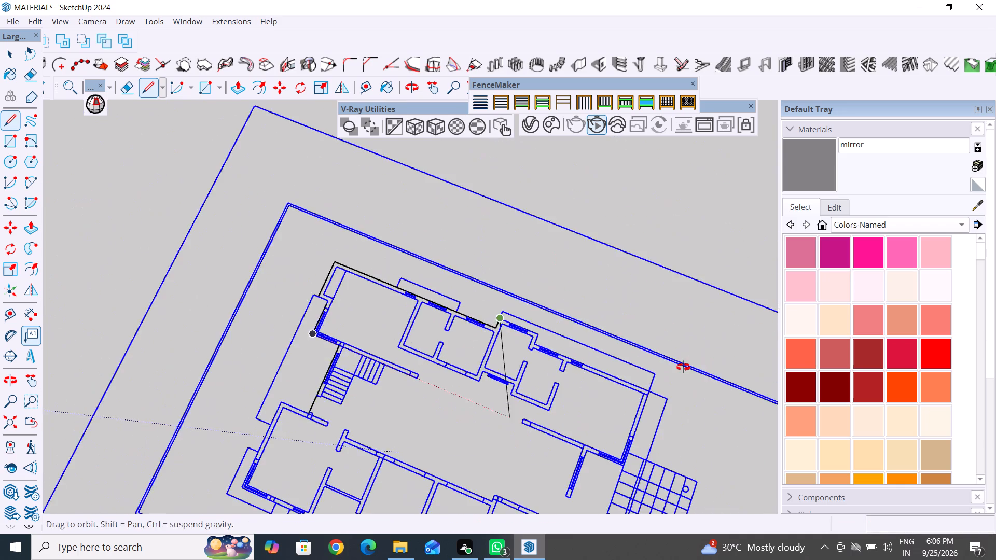
middle_drag(683, 367, 711, 326)
scroll(728, 241, up, 6)
scroll(407, 229, up, 5)
scroll(293, 286, up, 4)
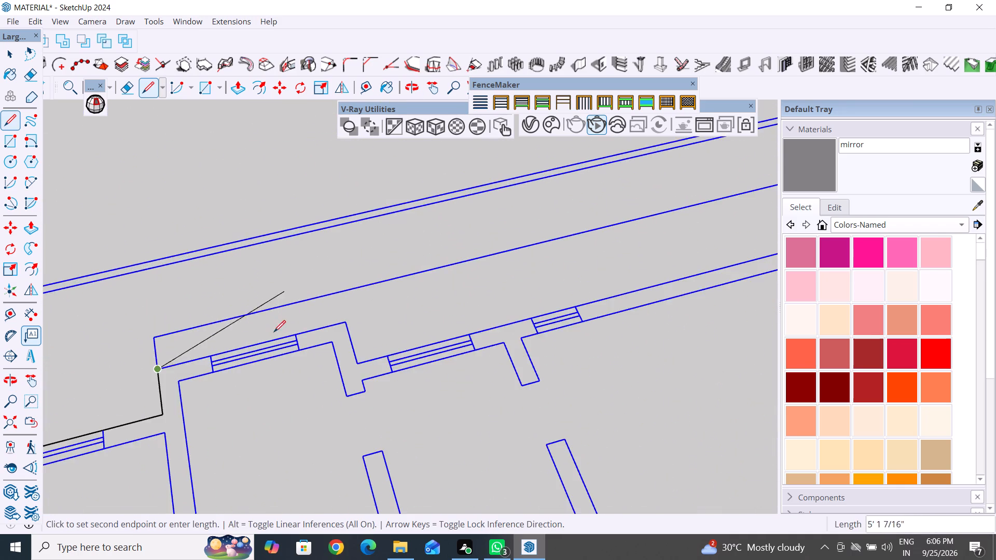
scroll(291, 345, up, 4)
click(368, 312)
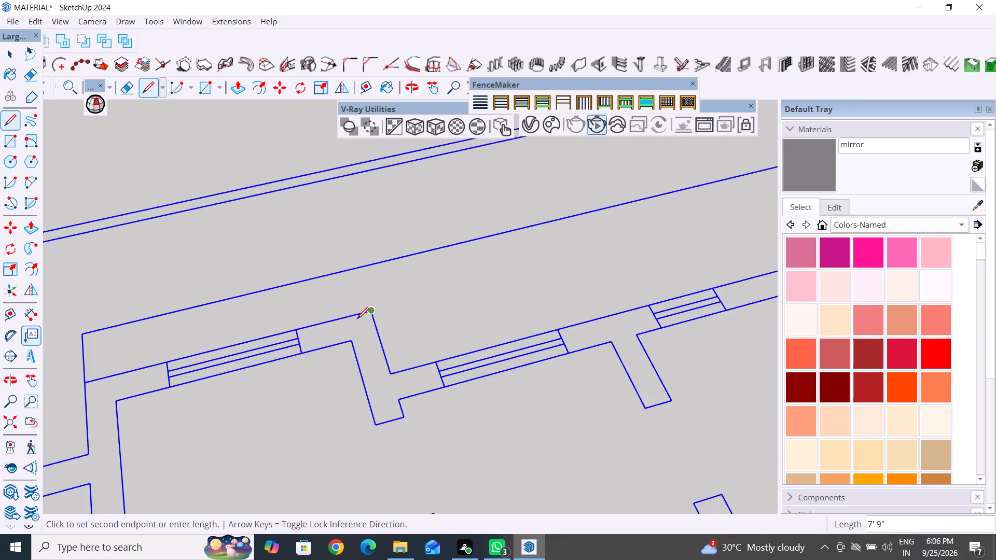
click(392, 375)
Trace the outer wall from the projecting section's return to the building corner, and along the adjoining side wall to the corner beside the paved entrance.
scroll(312, 394, down, 7)
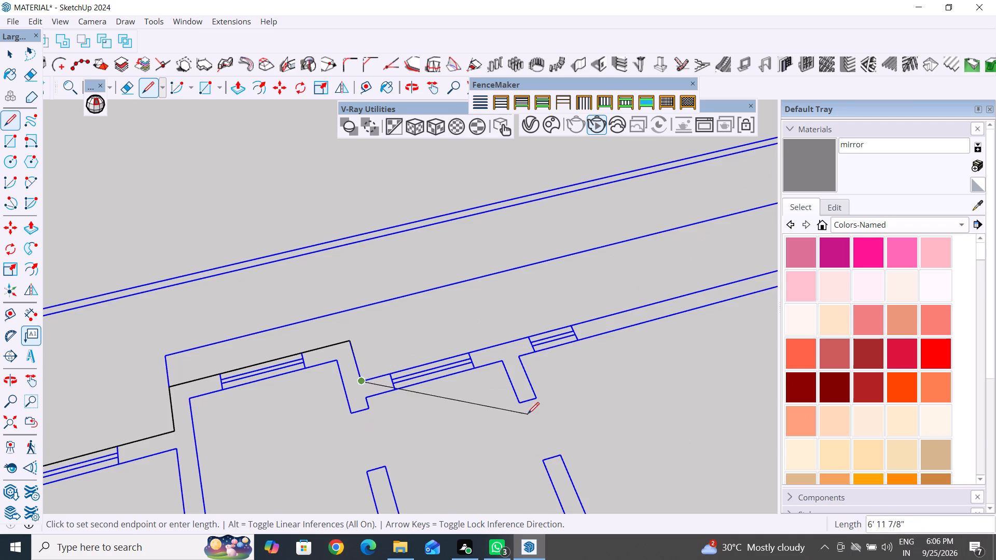
scroll(509, 411, down, 10)
scroll(658, 379, up, 4)
scroll(608, 354, up, 1)
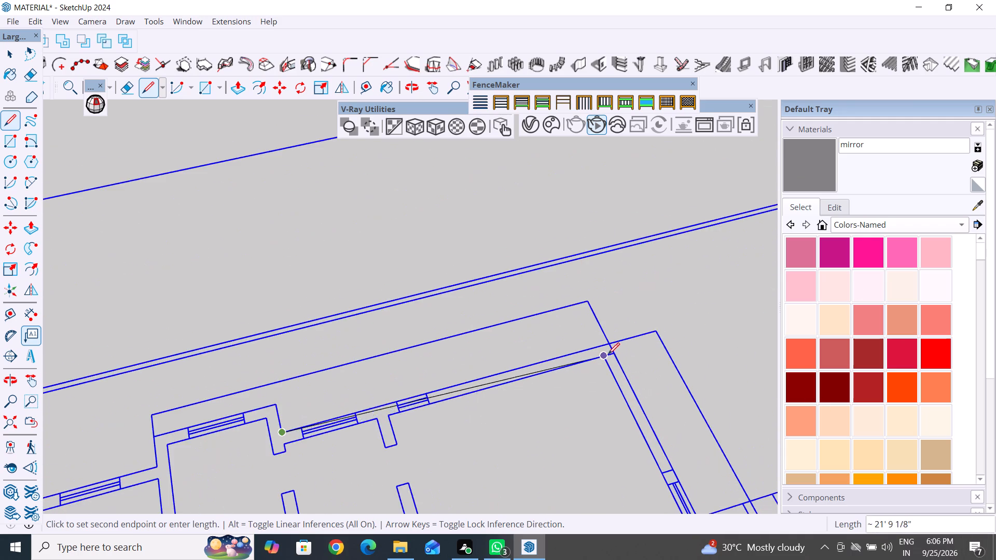
scroll(608, 354, up, 2)
click(610, 340)
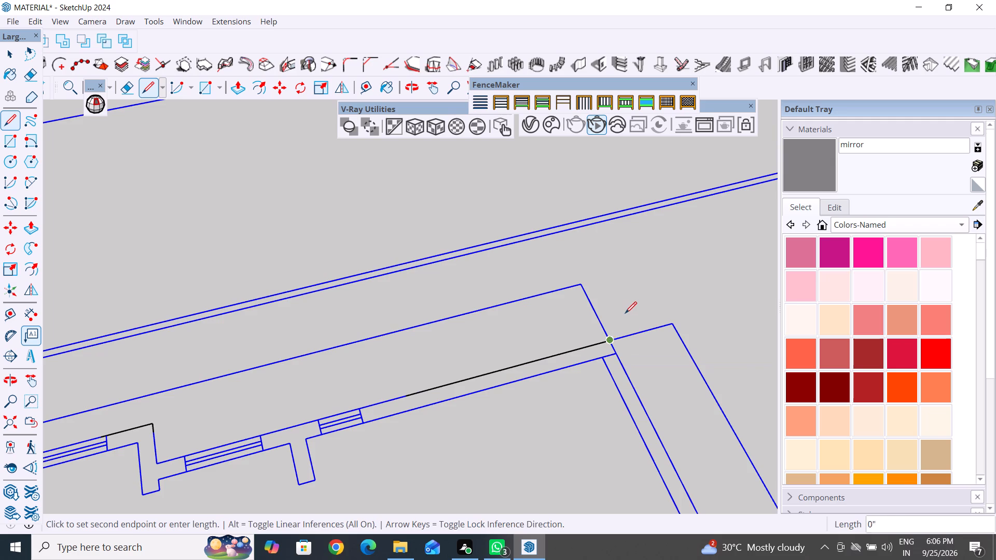
scroll(626, 312, down, 17)
scroll(650, 394, up, 5)
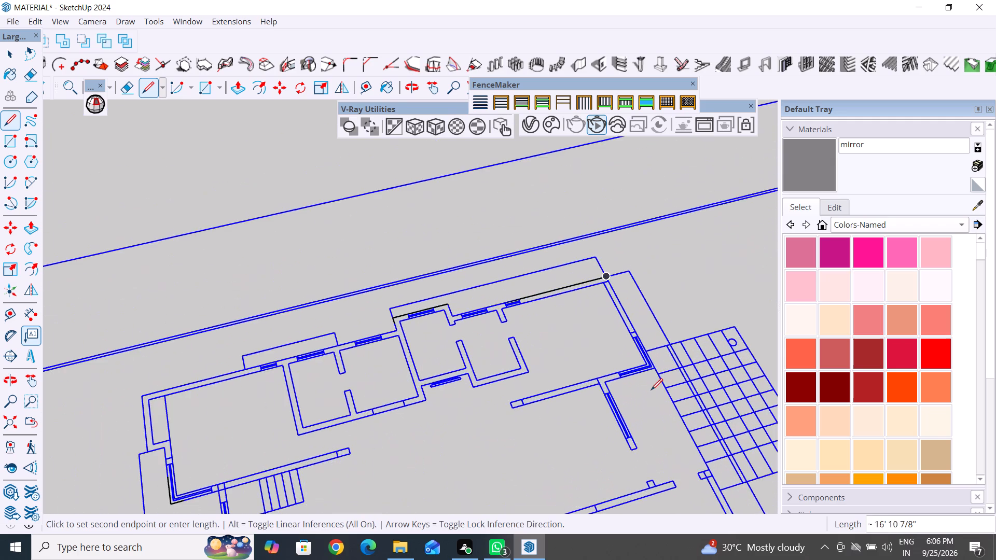
scroll(651, 366, up, 4)
click(659, 373)
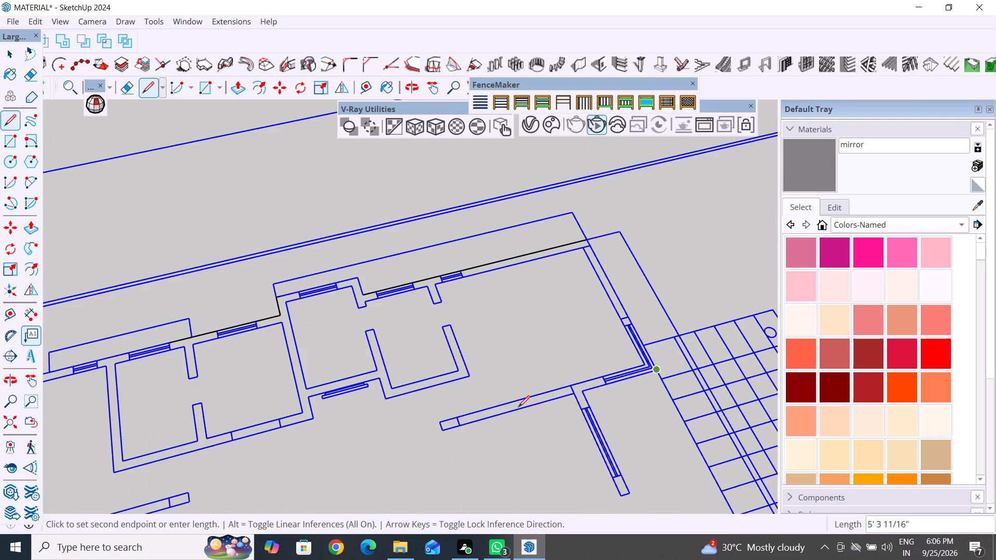
Trace the outline past the entrance to the far corner window, about 29' 3", and about 29' along the opposite long wall to its jog.
scroll(519, 407, down, 18)
scroll(549, 459, up, 10)
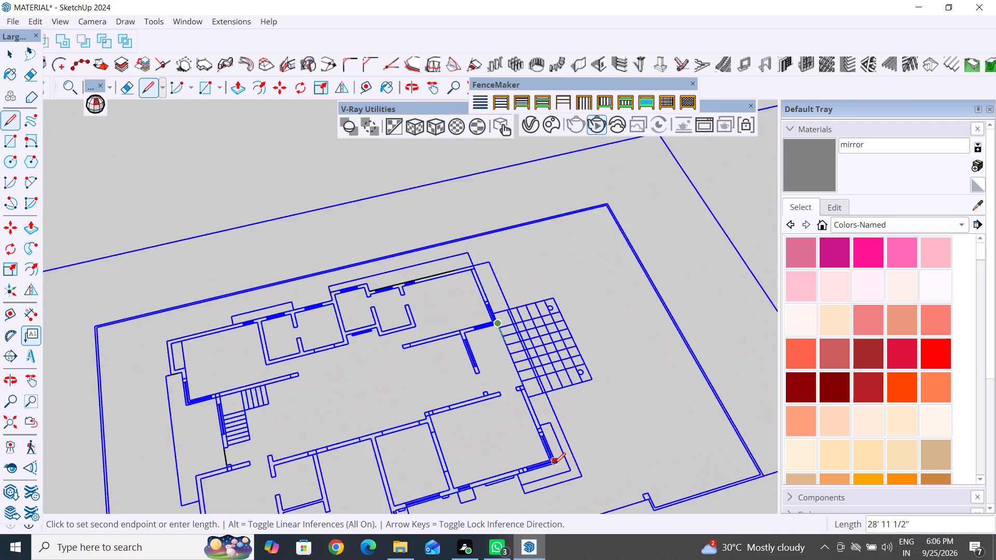
scroll(554, 464, up, 20)
scroll(554, 464, up, 1)
click(567, 454)
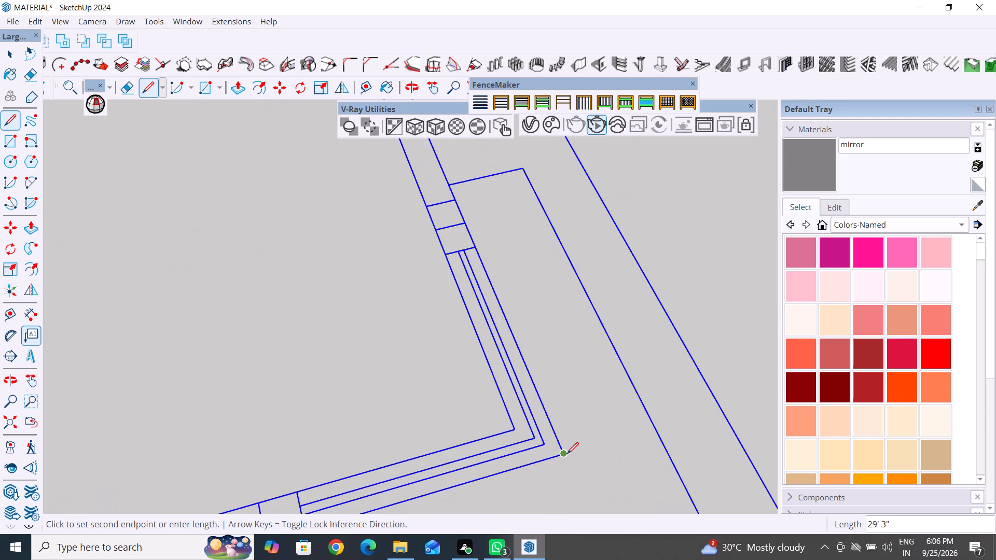
scroll(618, 404, down, 18)
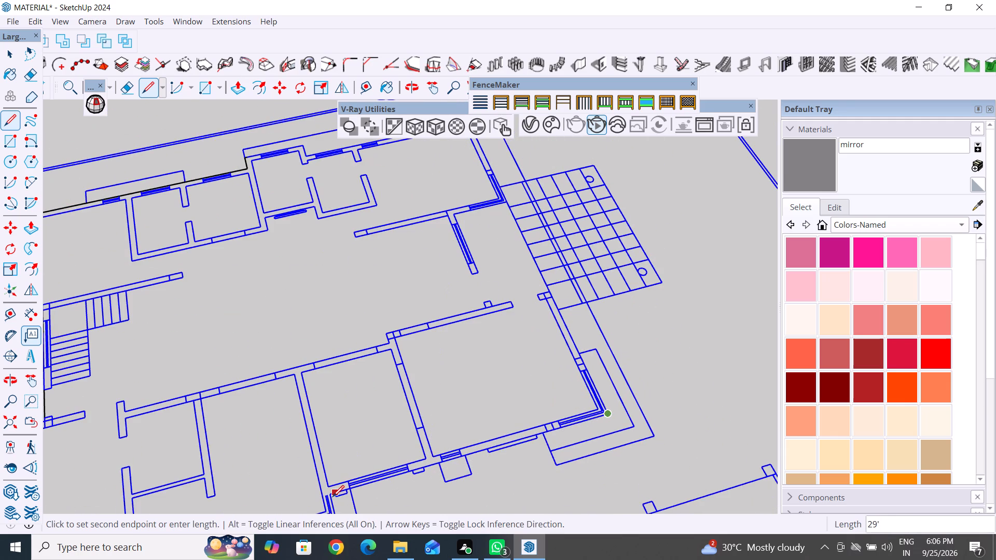
click(331, 497)
Trace the jog at the corner window, the 19' 3" windowed wall beyond it, and the short return at that wall's end.
scroll(365, 453, down, 13)
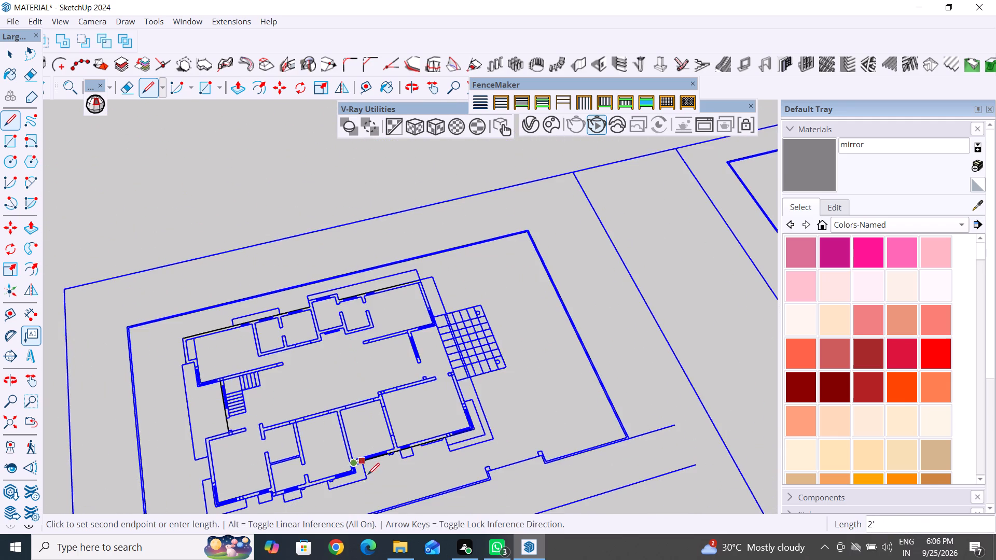
scroll(351, 499, up, 20)
scroll(351, 499, up, 5)
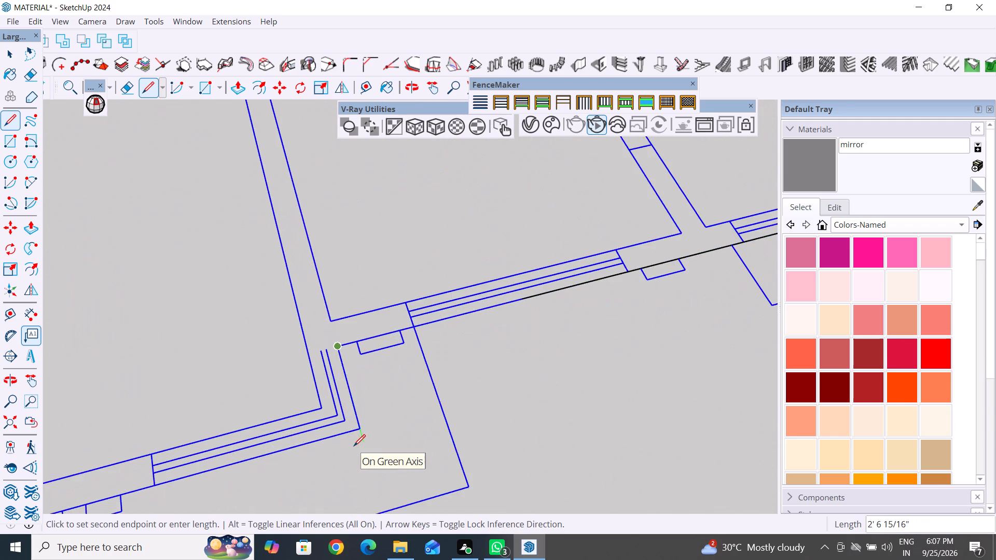
click(361, 428)
scroll(361, 428, down, 19)
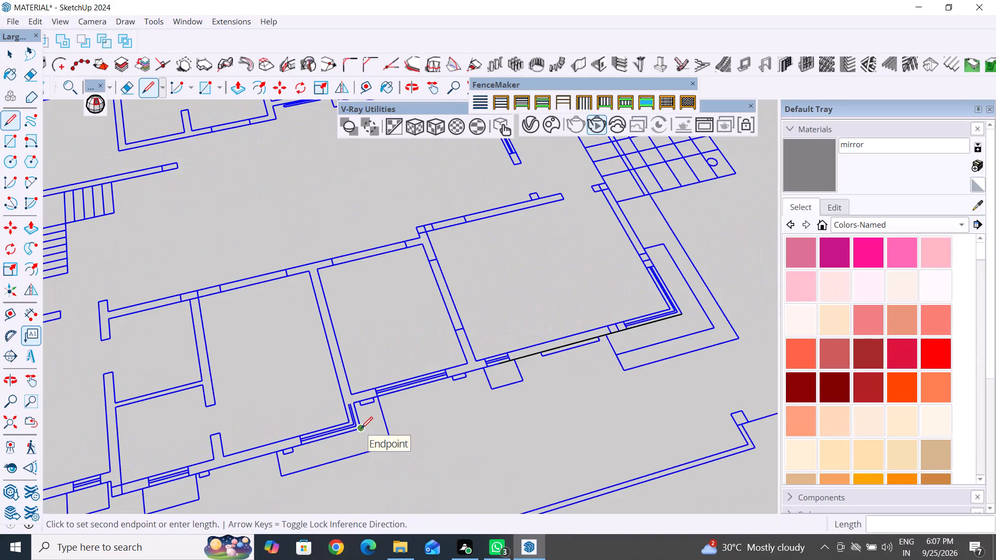
scroll(495, 361, down, 6)
scroll(262, 455, up, 4)
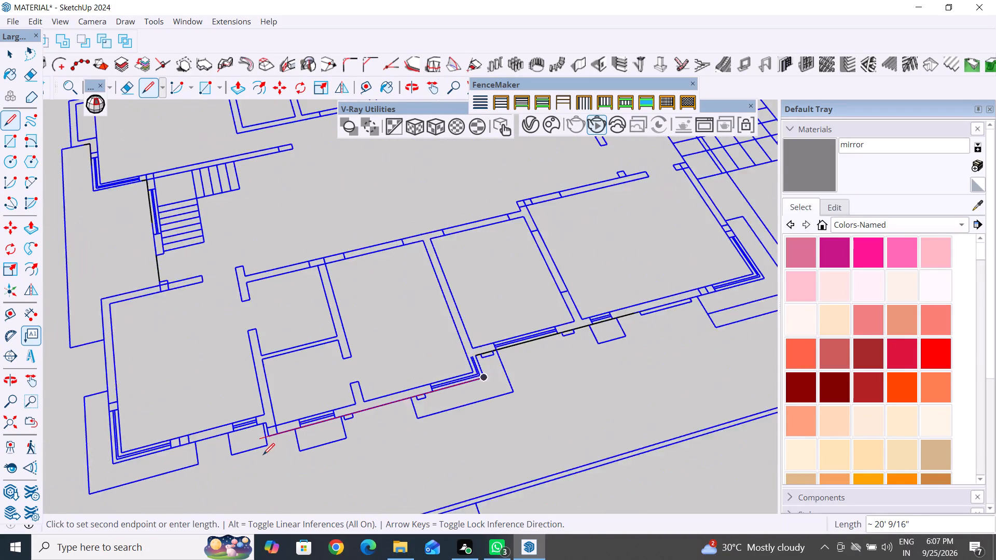
scroll(263, 455, up, 13)
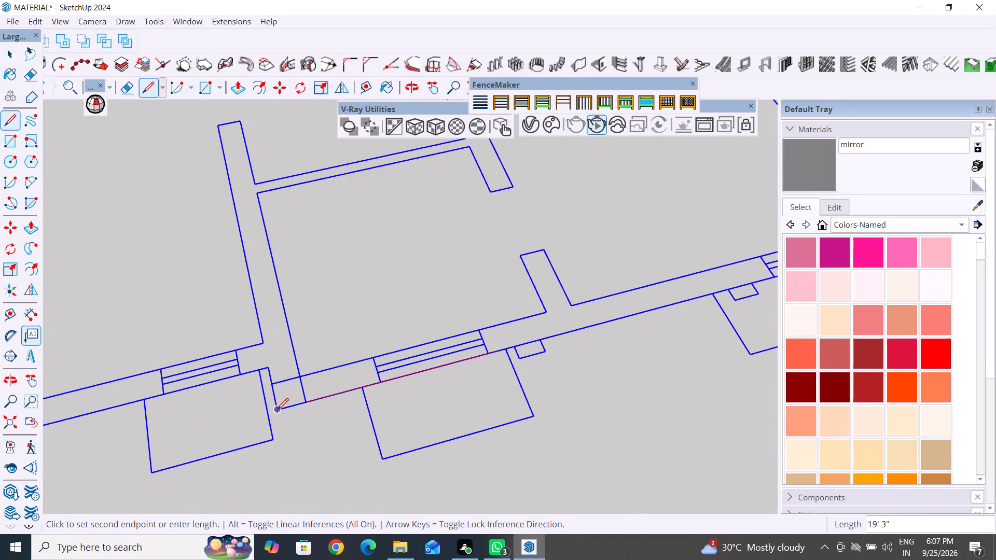
click(277, 410)
click(271, 367)
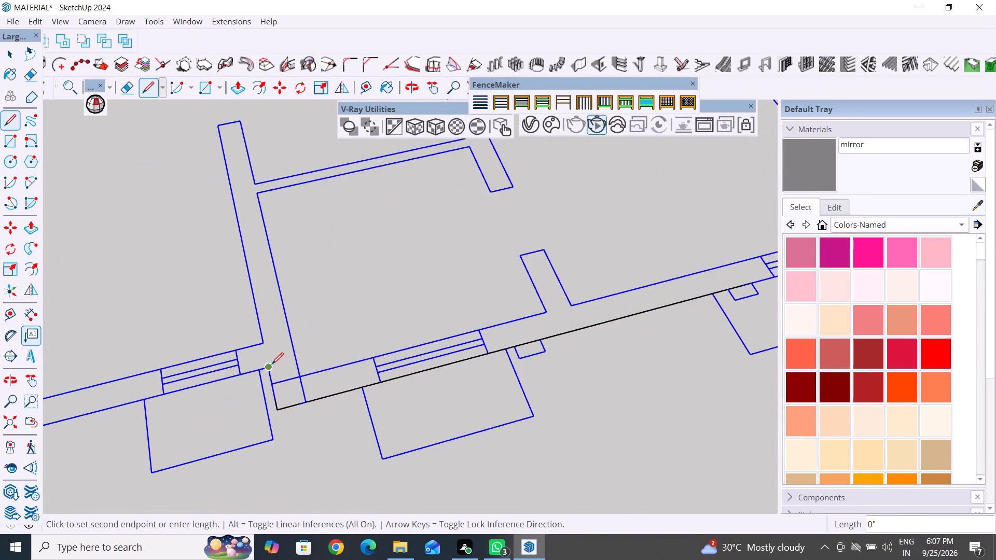
Trace the 12' 9" windowed wall to the front room's corner window and the 16' 6" side wall to the room's next corner.
scroll(280, 360, down, 17)
scroll(222, 384, up, 2)
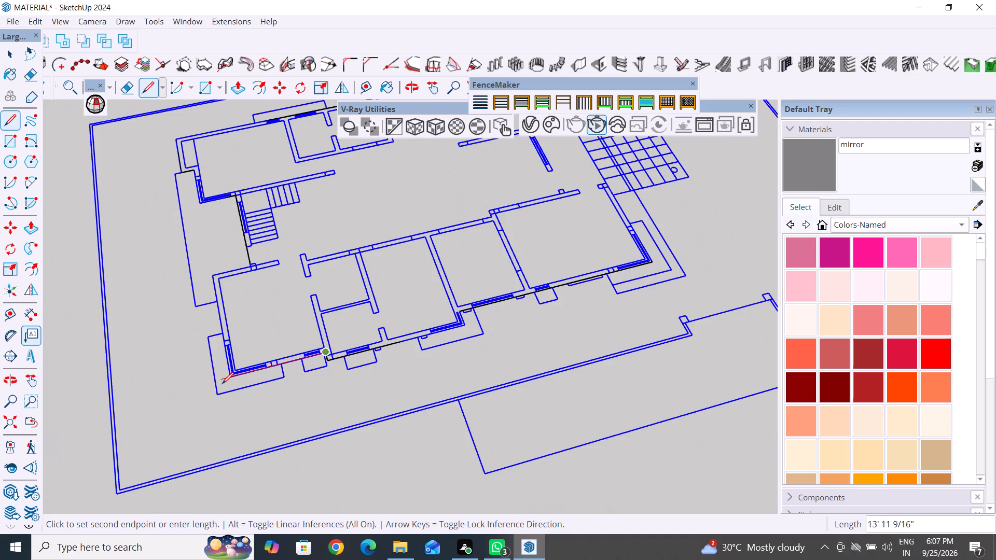
scroll(222, 384, up, 17)
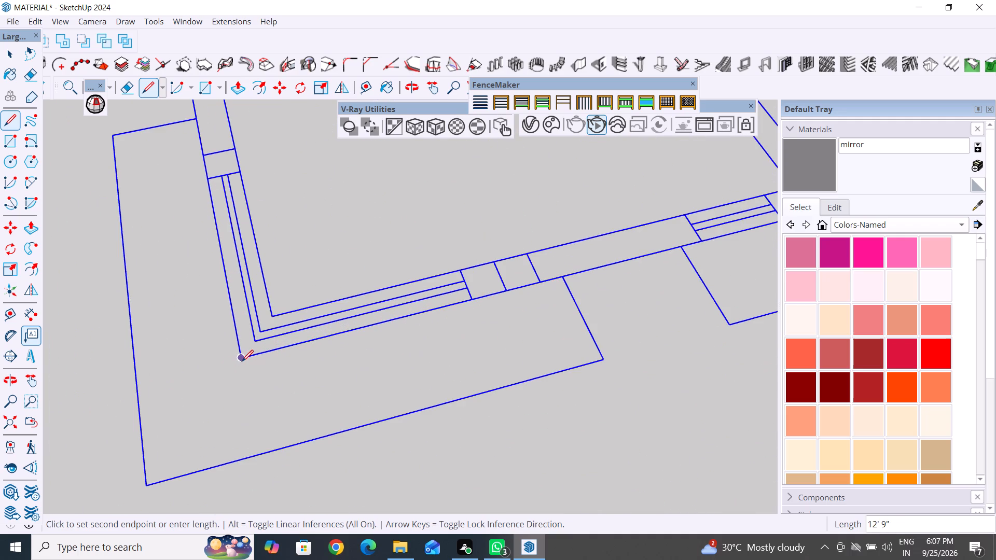
click(242, 361)
scroll(297, 435, down, 11)
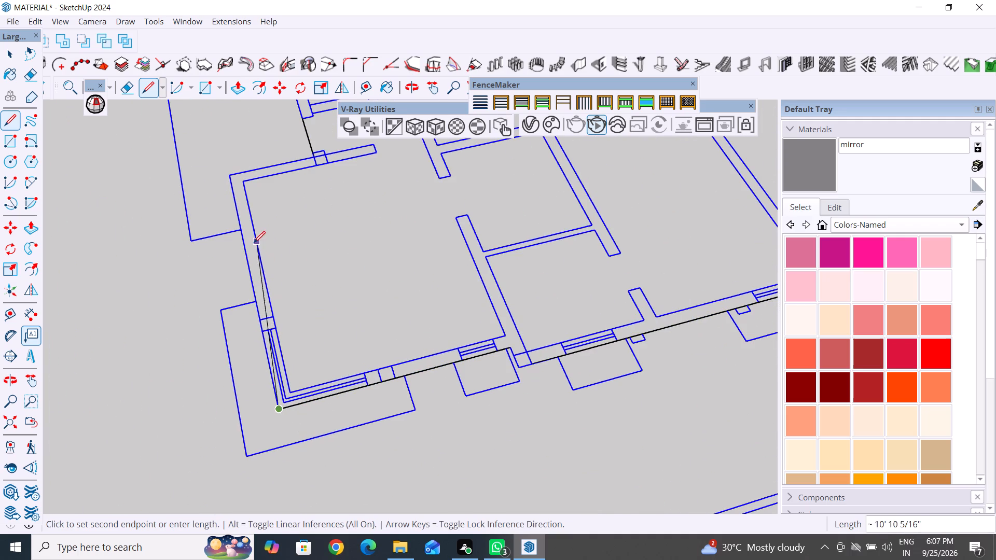
scroll(254, 243, down, 9)
scroll(237, 193, up, 17)
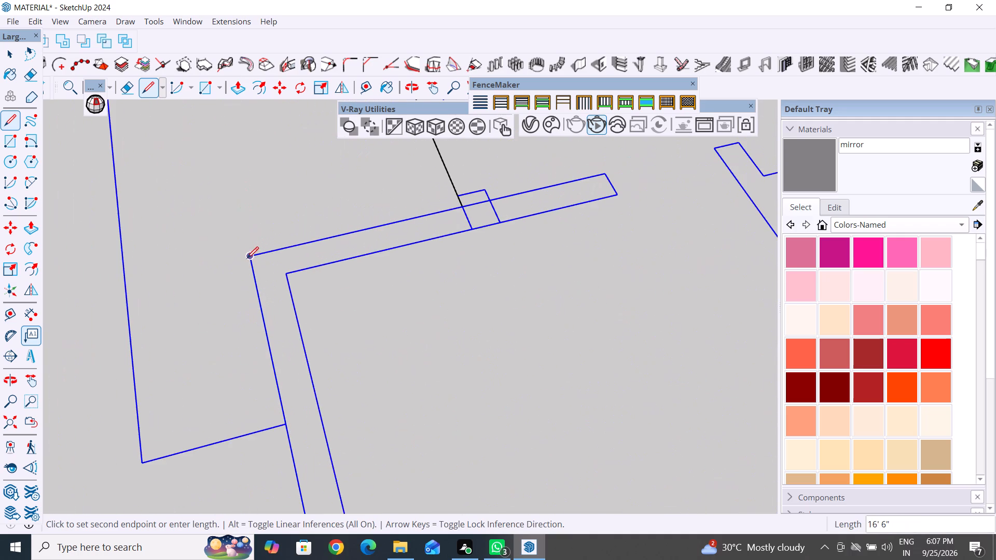
click(253, 257)
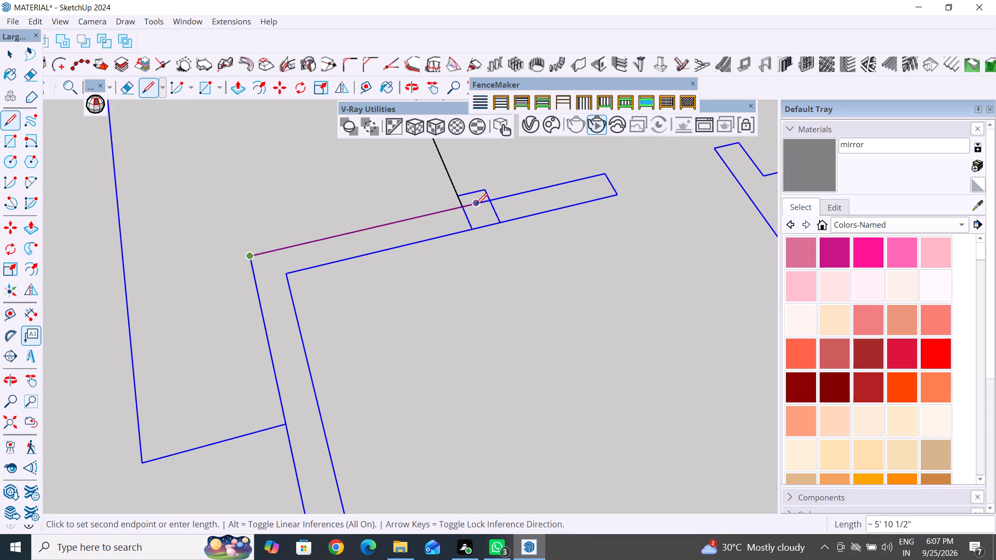
Close the outer wall outline with a line about 5' 6" long back to the first traced wall line, and end the line command.
click(460, 208)
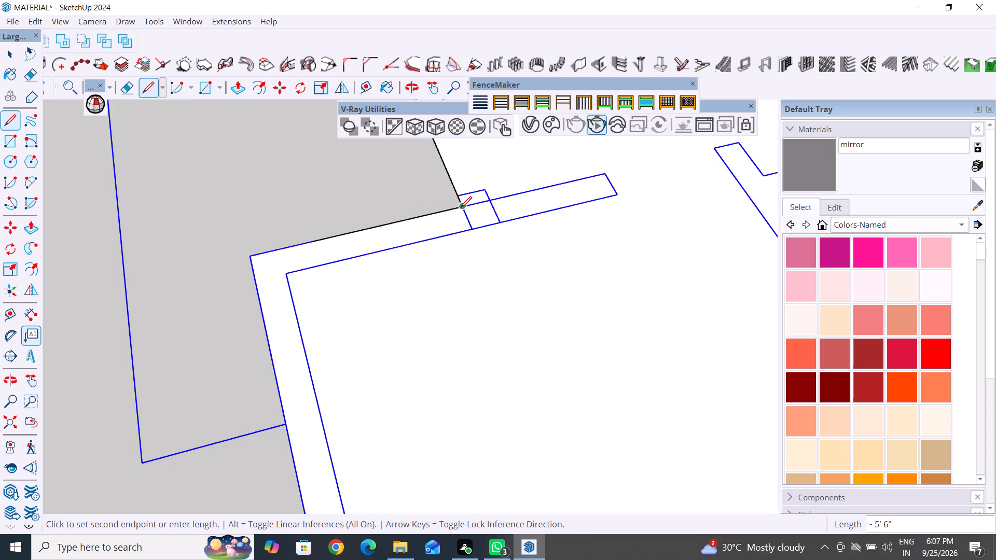
scroll(327, 345, down, 14)
scroll(327, 345, up, 1)
key(Return)
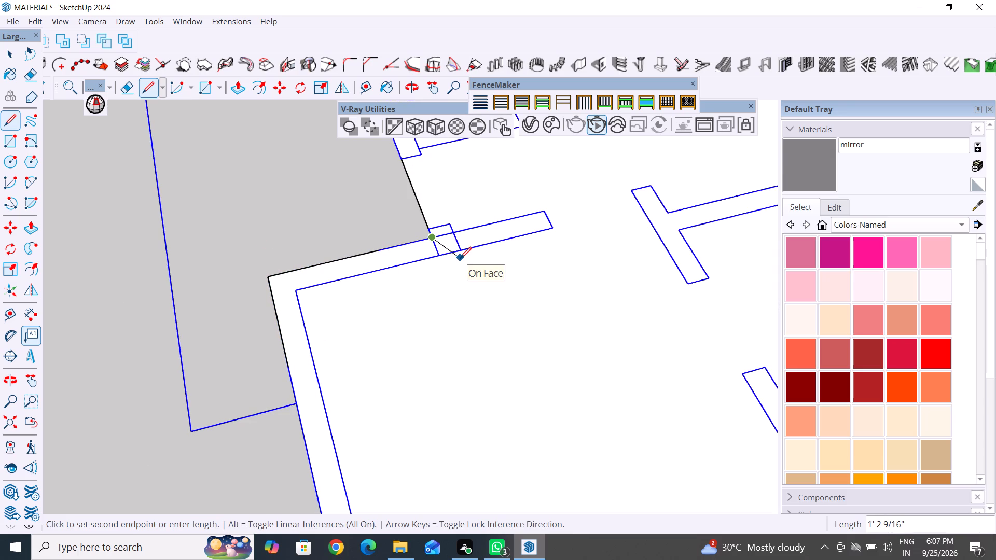
scroll(453, 360, down, 10)
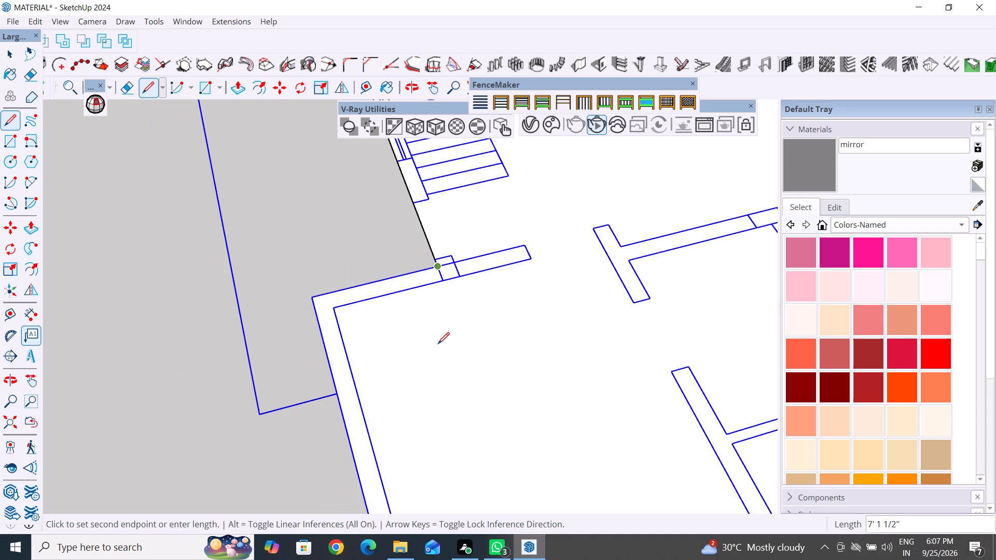
scroll(446, 366, down, 5)
key(Return)
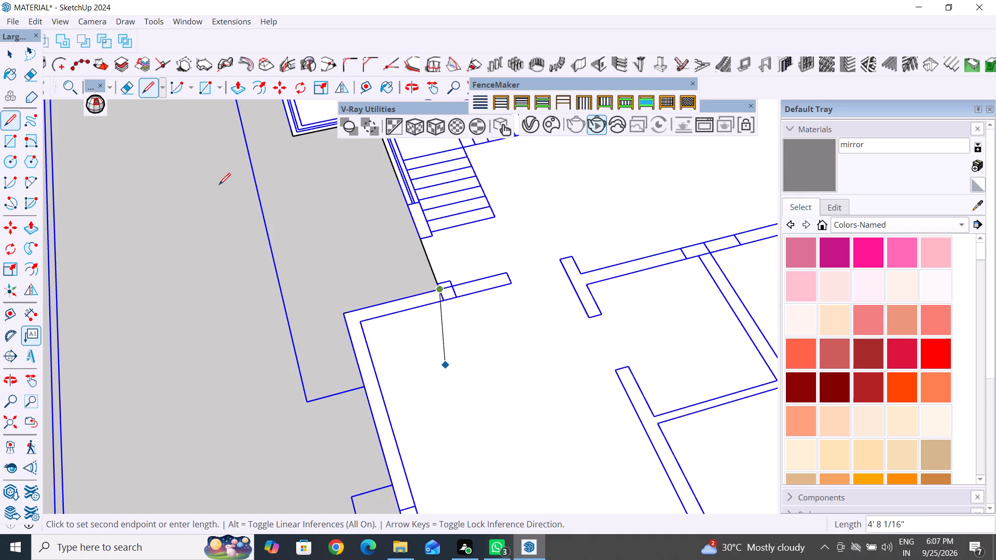
click(7, 58)
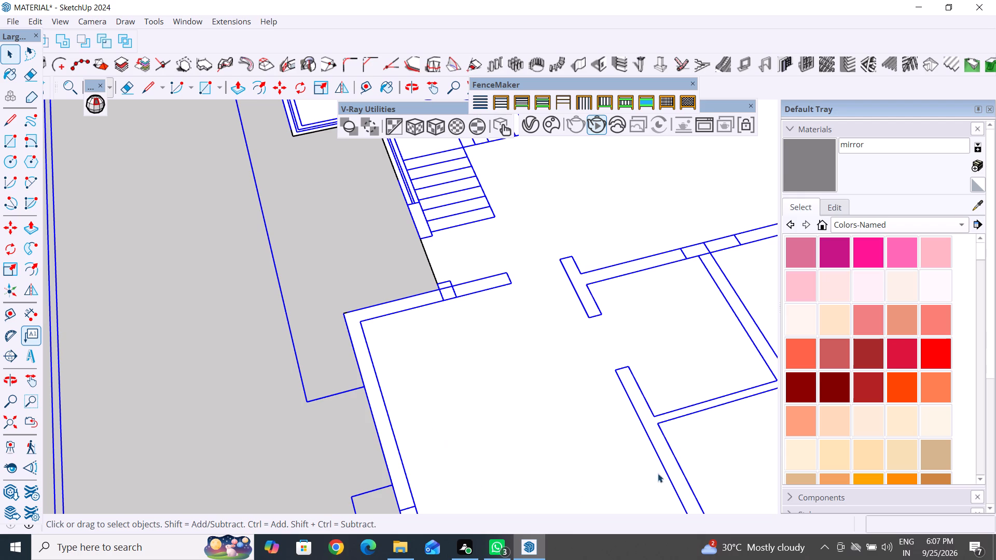
Offset the traced floor plan face inward to the inner wall line to form the outer wall thickness.
scroll(909, 0, down, 5)
scroll(817, 110, down, 6)
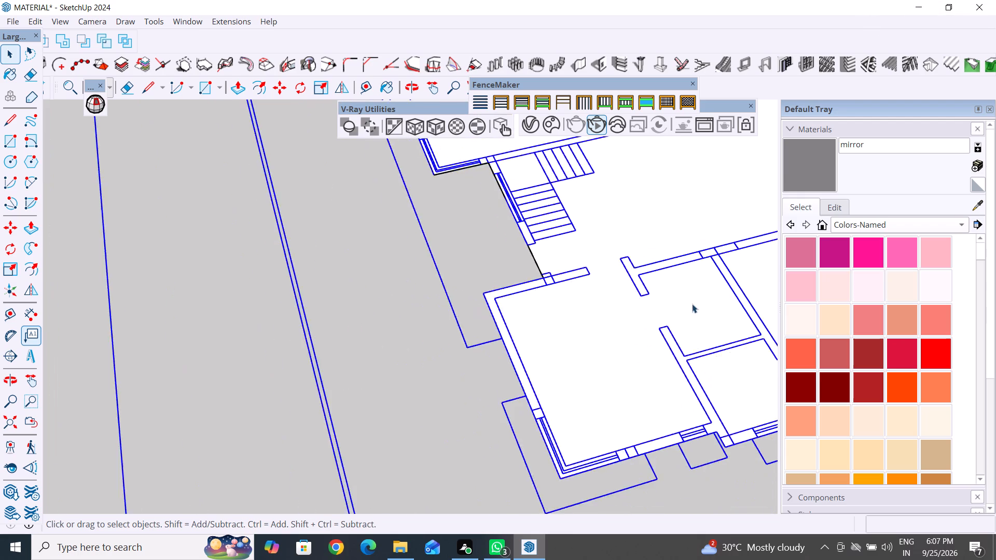
scroll(667, 311, down, 18)
middle_drag(657, 298, 619, 295)
scroll(616, 291, down, 3)
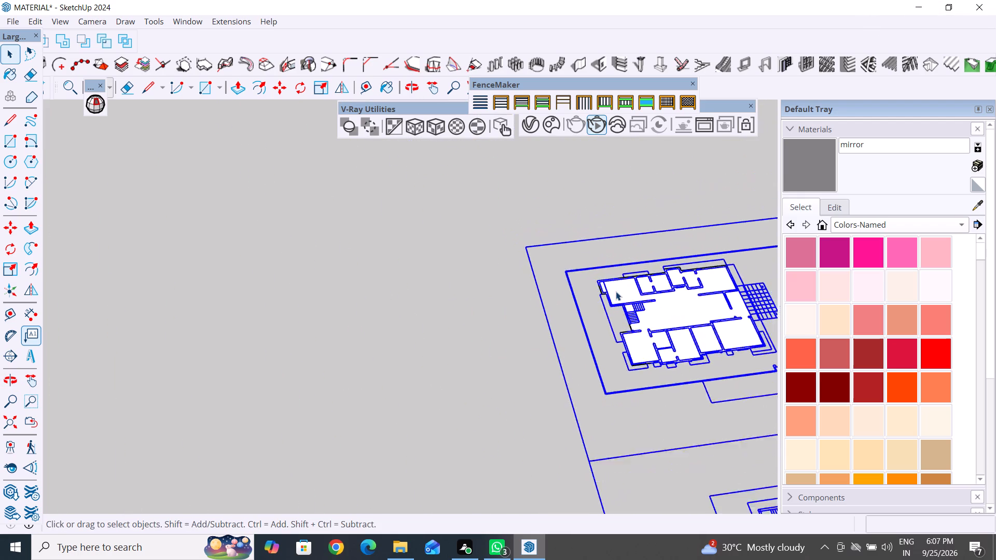
scroll(616, 291, down, 2)
scroll(762, 331, up, 4)
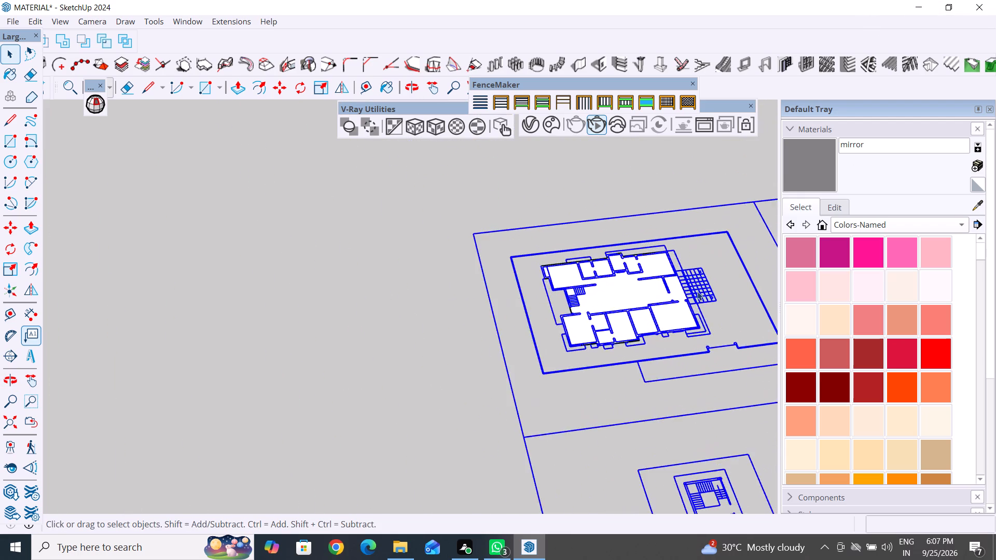
scroll(698, 295, up, 13)
scroll(464, 397, down, 2)
scroll(444, 435, down, 2)
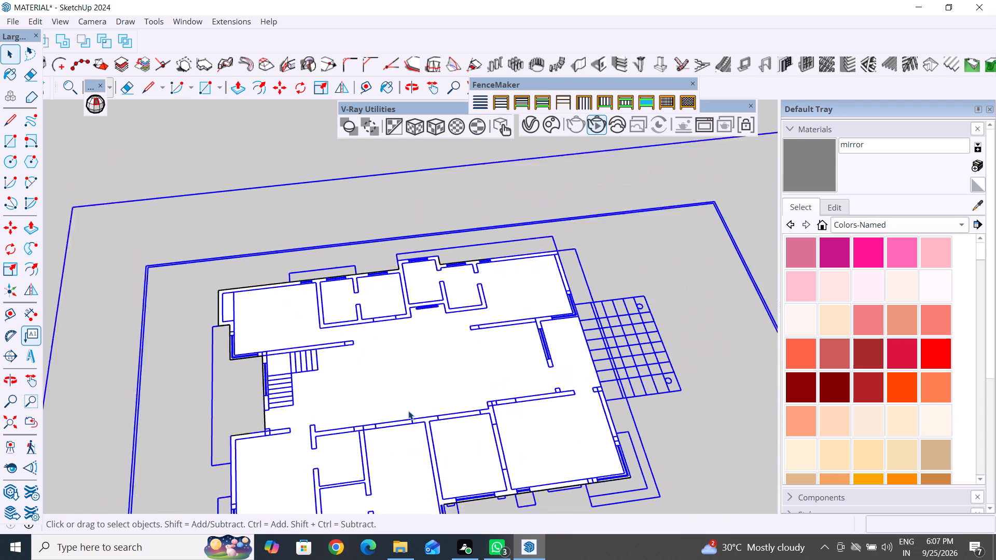
scroll(408, 411, down, 4)
click(410, 386)
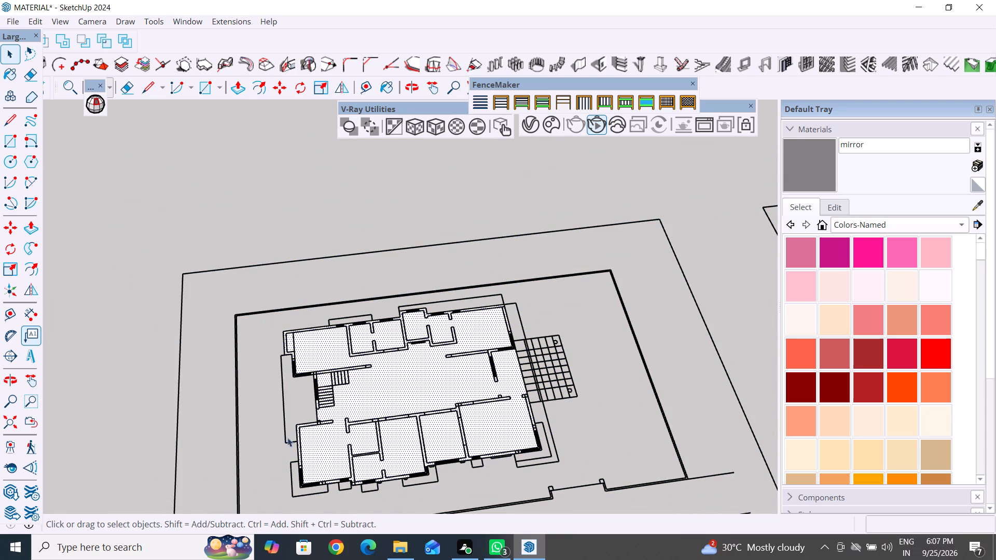
click(257, 88)
scroll(399, 342, up, 3)
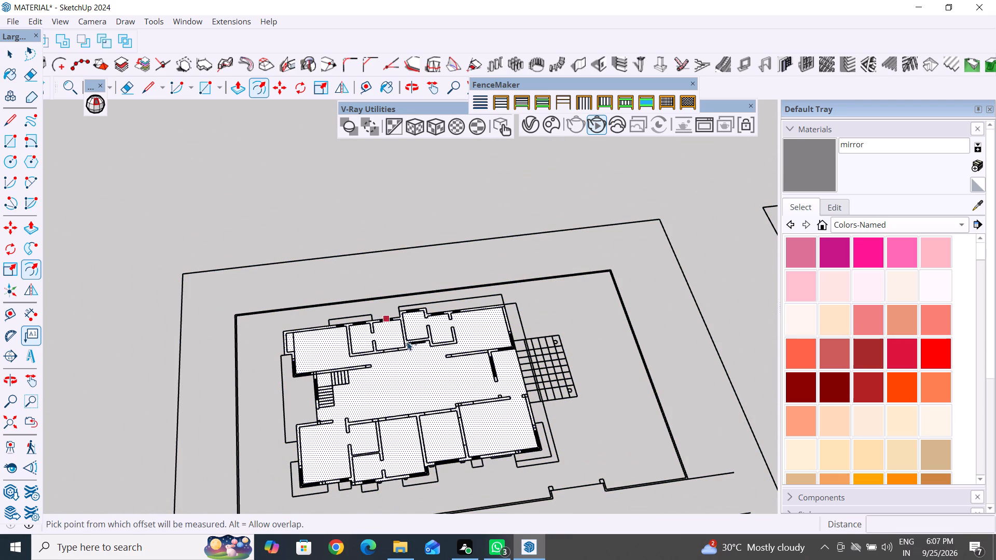
scroll(408, 342, up, 3)
scroll(612, 292, up, 4)
scroll(549, 274, up, 4)
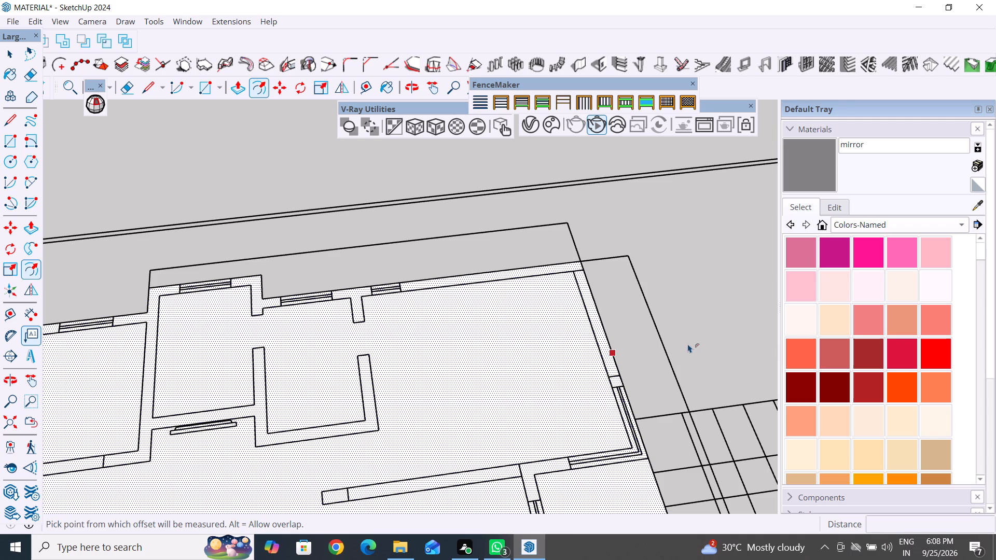
scroll(497, 303, up, 5)
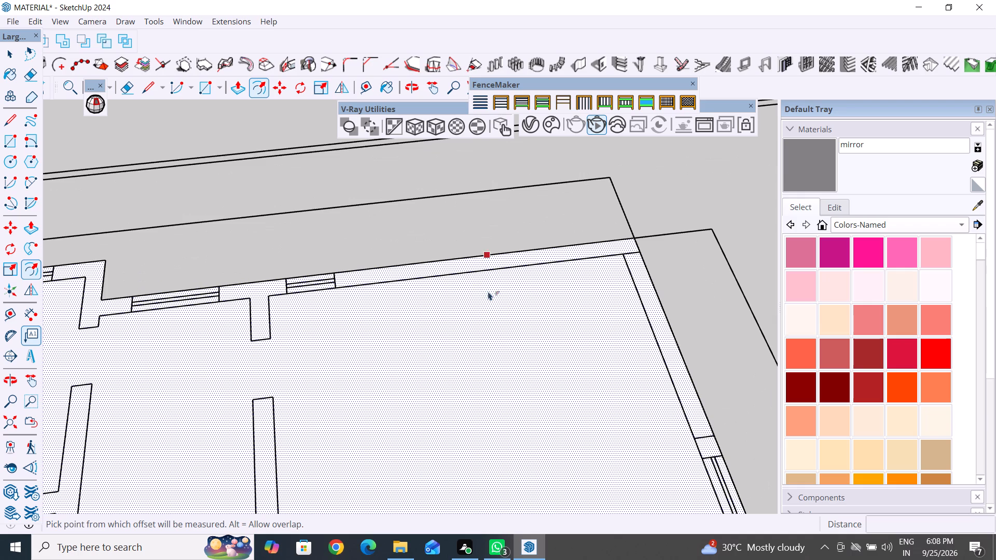
drag(475, 255, 488, 269)
click(16, 48)
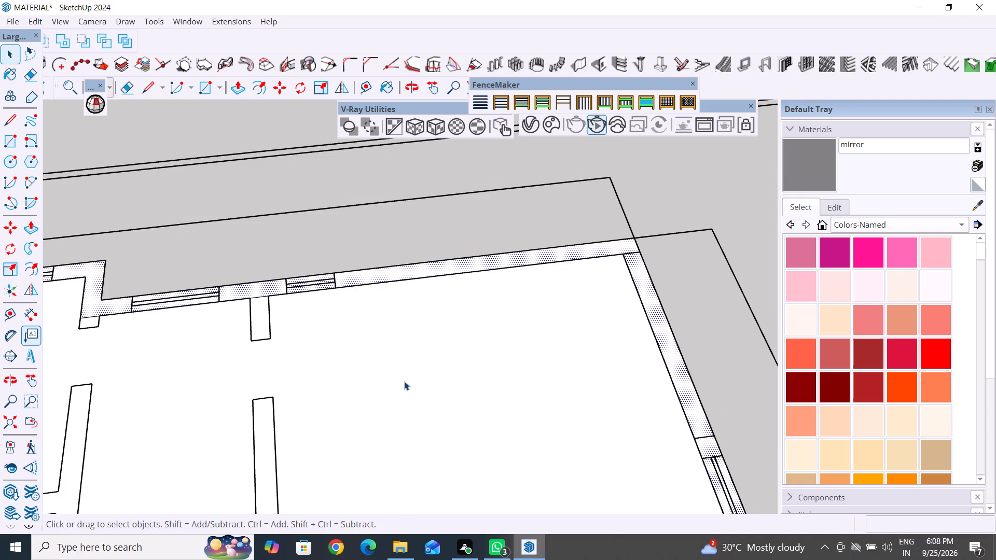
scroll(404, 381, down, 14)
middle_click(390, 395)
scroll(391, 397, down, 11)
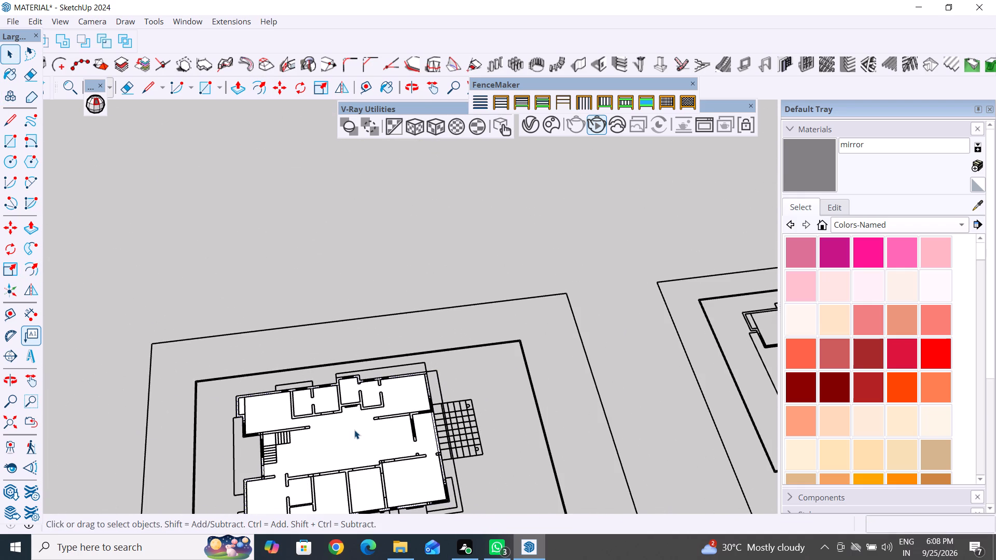
Delete the floor face inside the offset outer wall outline, leaving only the wall-thickness strip.
click(354, 430)
key(Delete)
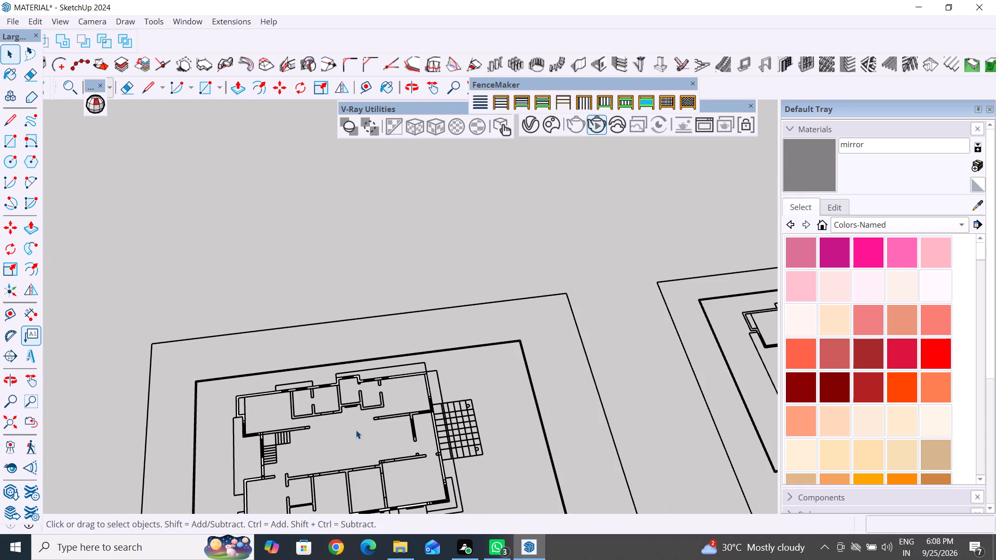
Push/Pull the outer wall strip of the floor plan up to a height of 10'.
scroll(362, 431, down, 5)
middle_drag(339, 508, 316, 408)
scroll(352, 334, down, 4)
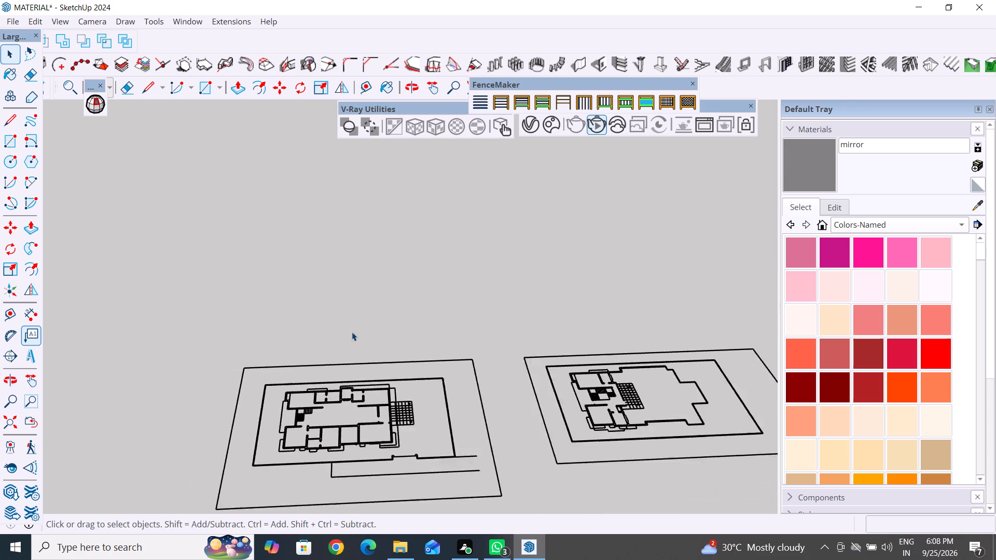
scroll(352, 332, down, 5)
scroll(352, 332, up, 1)
middle_drag(351, 422, 328, 382)
scroll(316, 413, up, 20)
scroll(316, 413, up, 1)
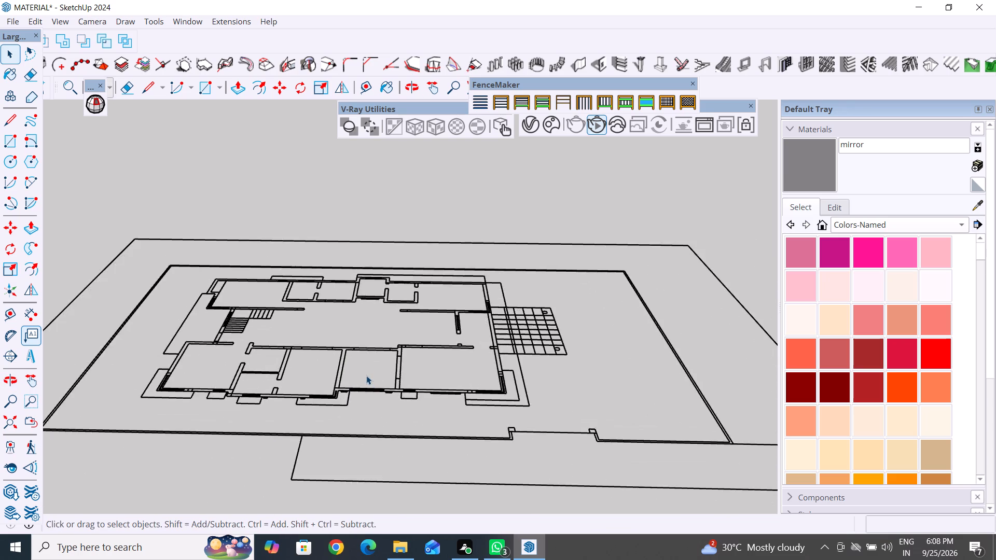
middle_drag(366, 416, 344, 473)
scroll(303, 426, up, 12)
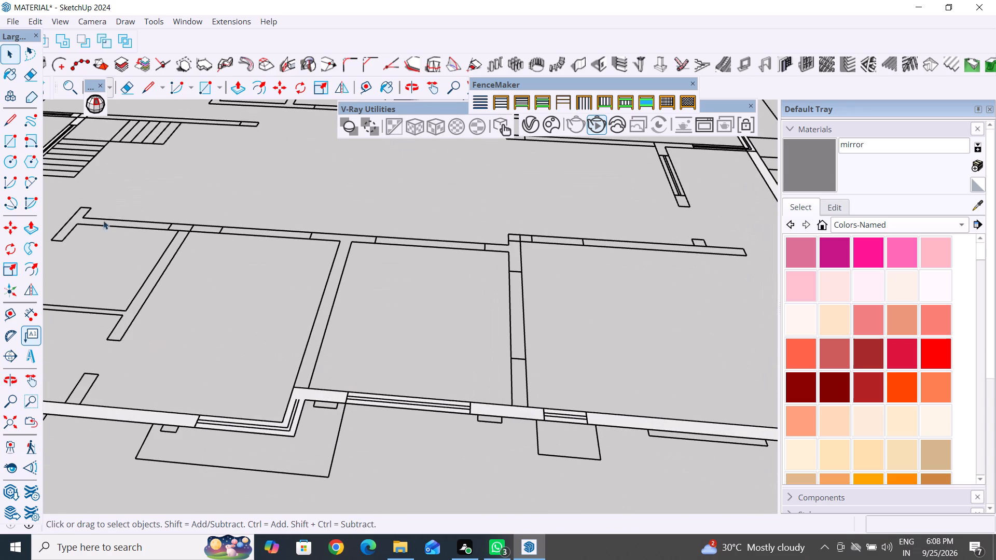
click(234, 86)
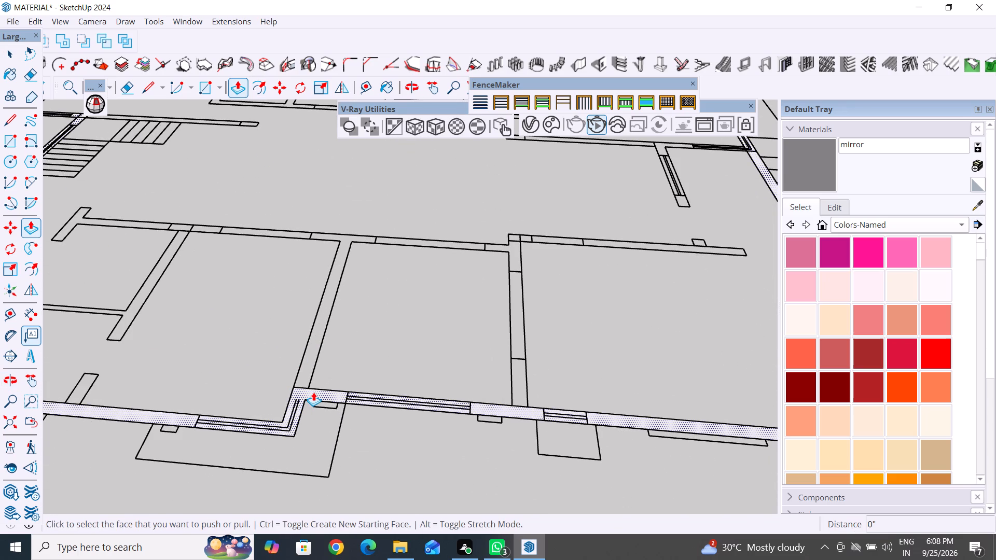
click(313, 392)
scroll(357, 273, down, 16)
middle_drag(360, 271, 359, 230)
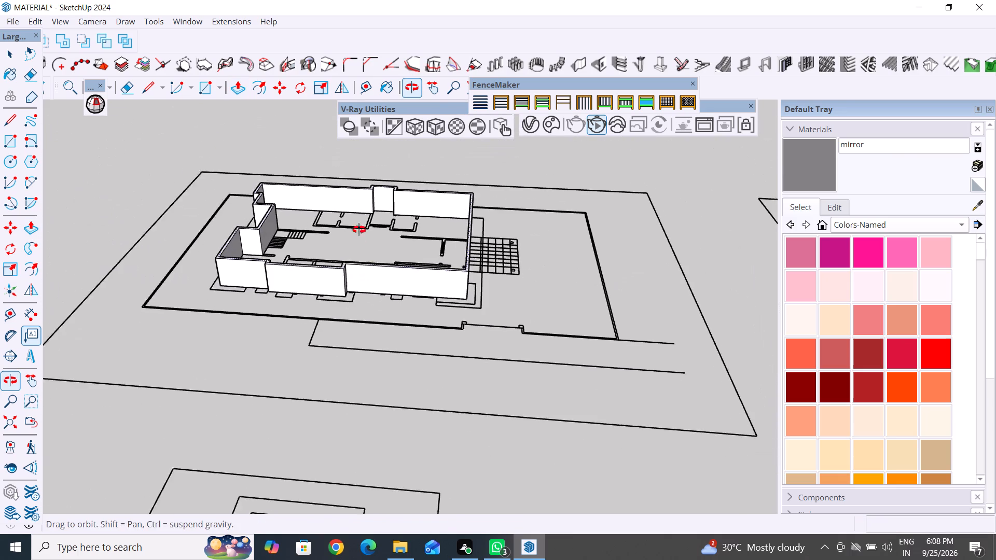
middle_drag(359, 230, 371, 212)
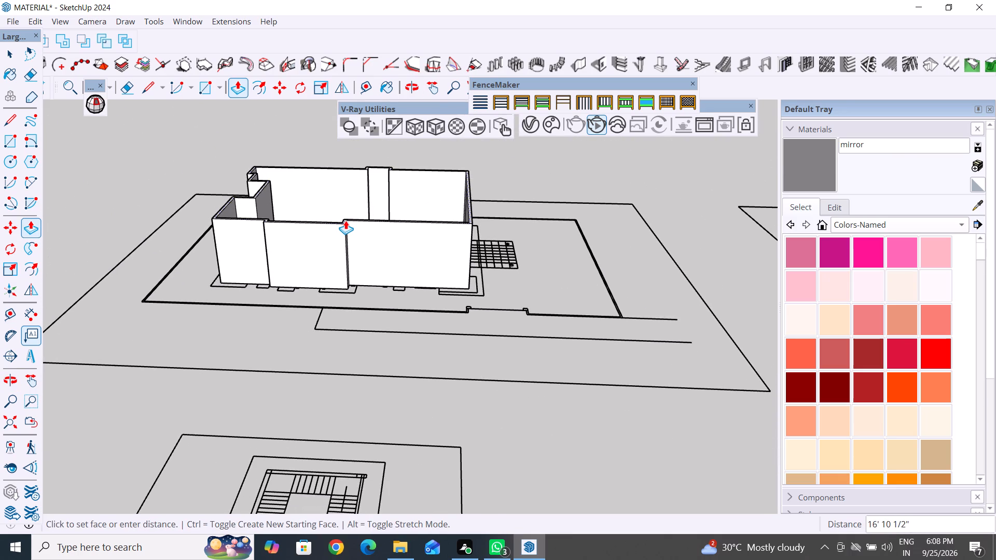
text(10')
key(Return)
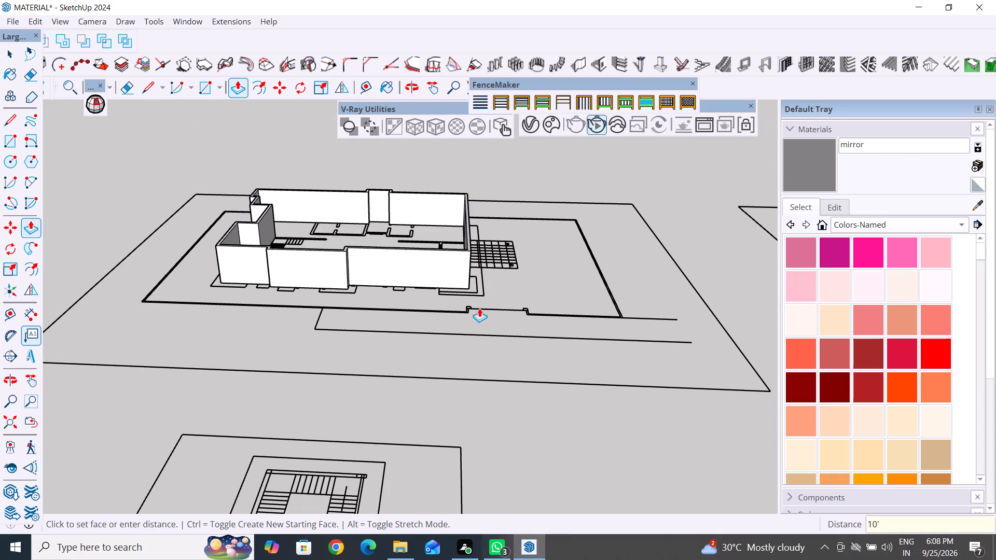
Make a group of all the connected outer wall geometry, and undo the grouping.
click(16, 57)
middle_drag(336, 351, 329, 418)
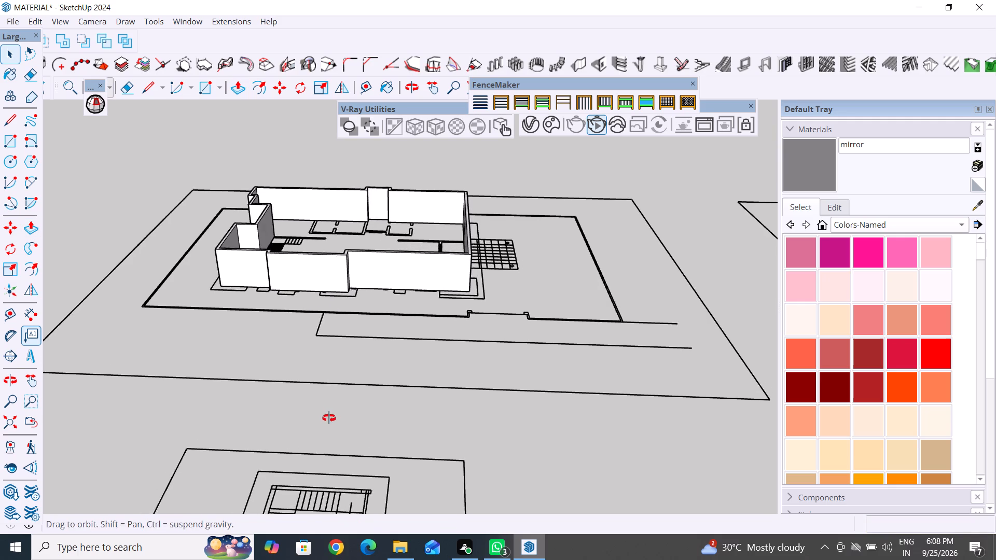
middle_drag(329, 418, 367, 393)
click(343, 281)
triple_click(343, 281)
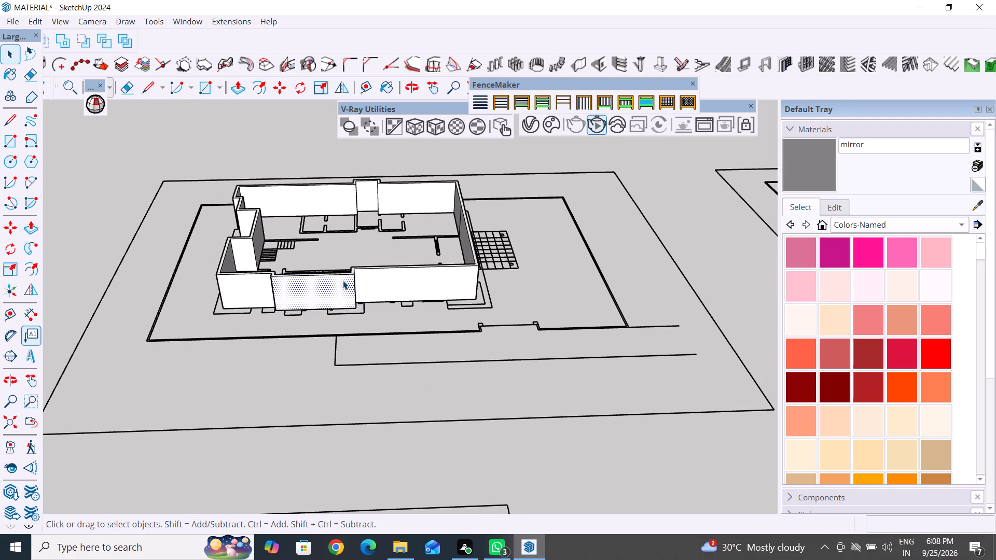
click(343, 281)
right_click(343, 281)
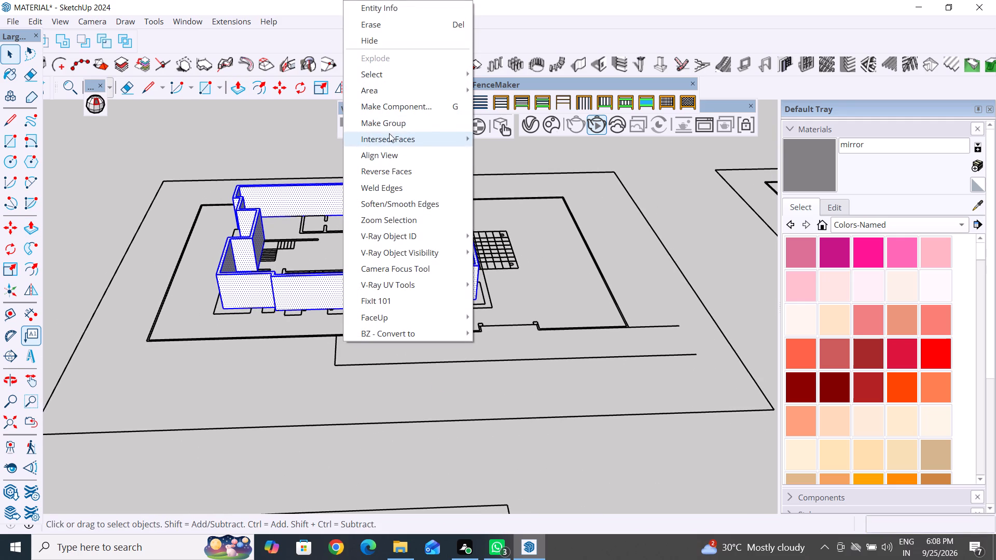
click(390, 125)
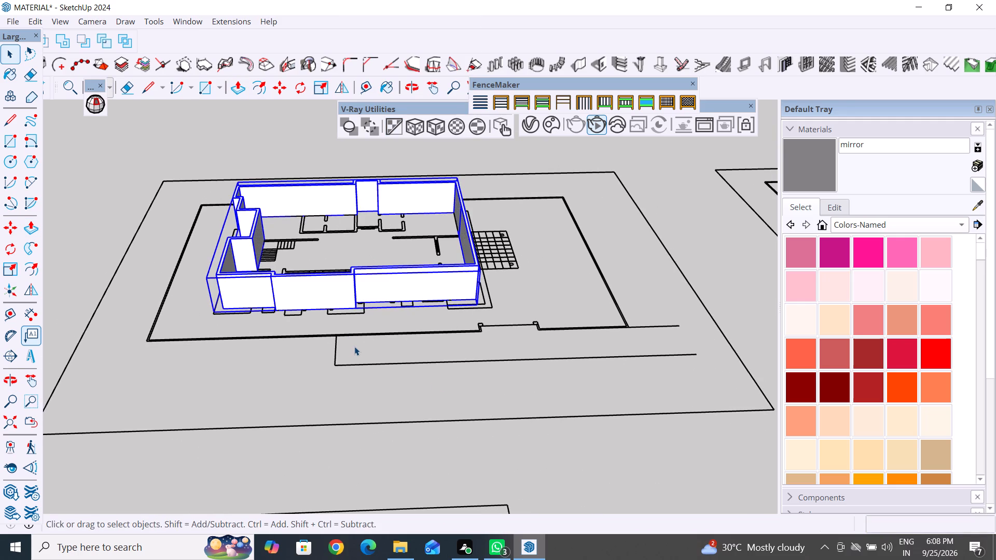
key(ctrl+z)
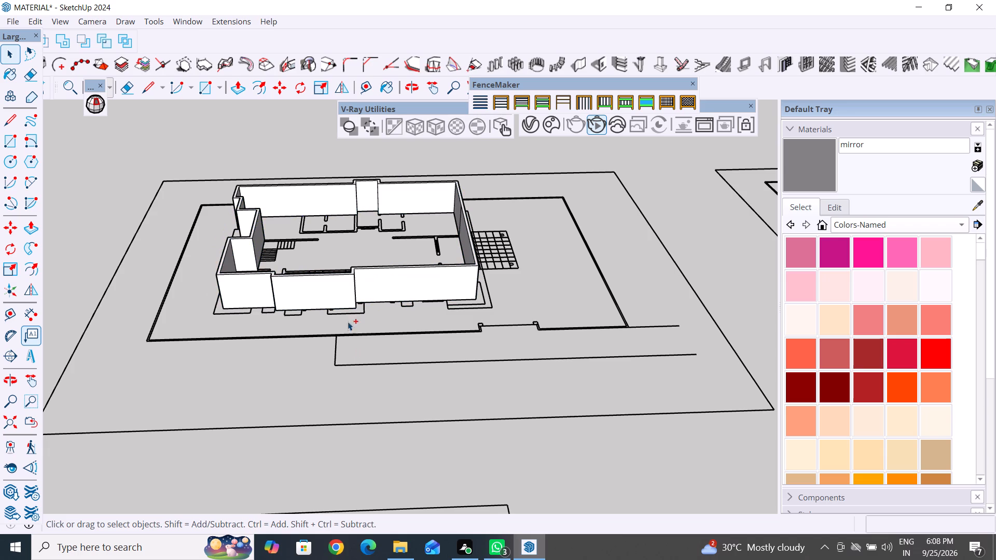
Select all the connected faces and edges of the raised outer walls and make them a group.
click(338, 290)
double_click(381, 397)
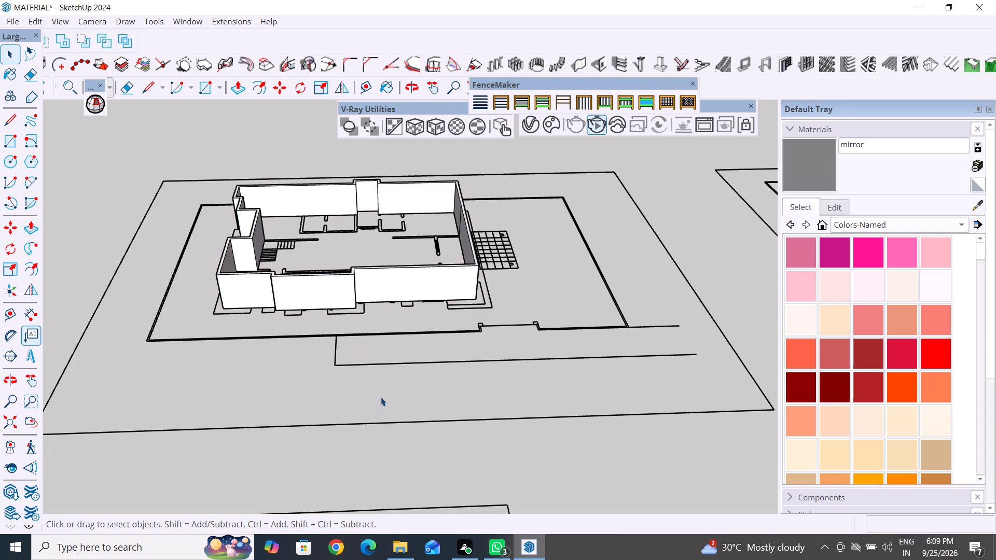
middle_drag(447, 372, 534, 306)
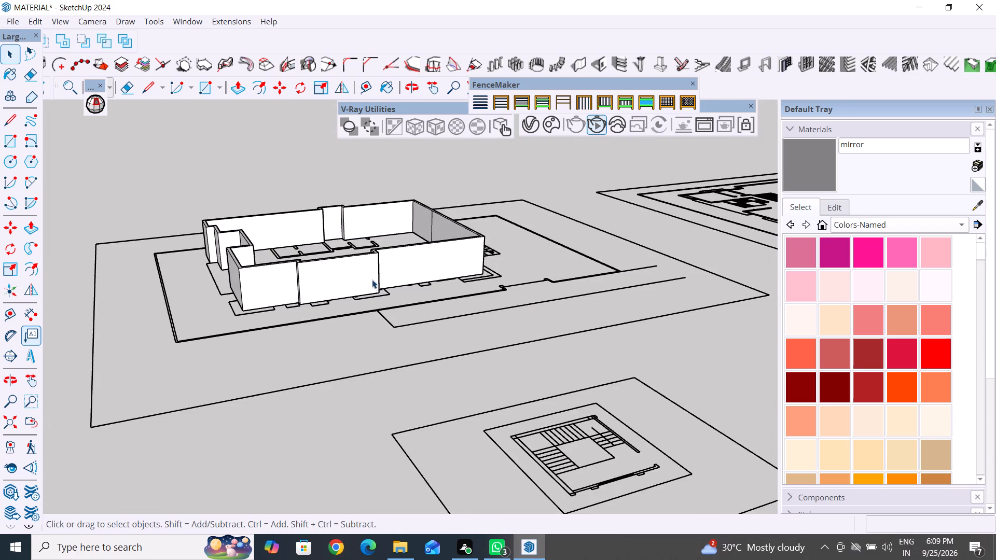
scroll(367, 276, up, 5)
triple_click(366, 264)
double_click(366, 263)
right_click(366, 263)
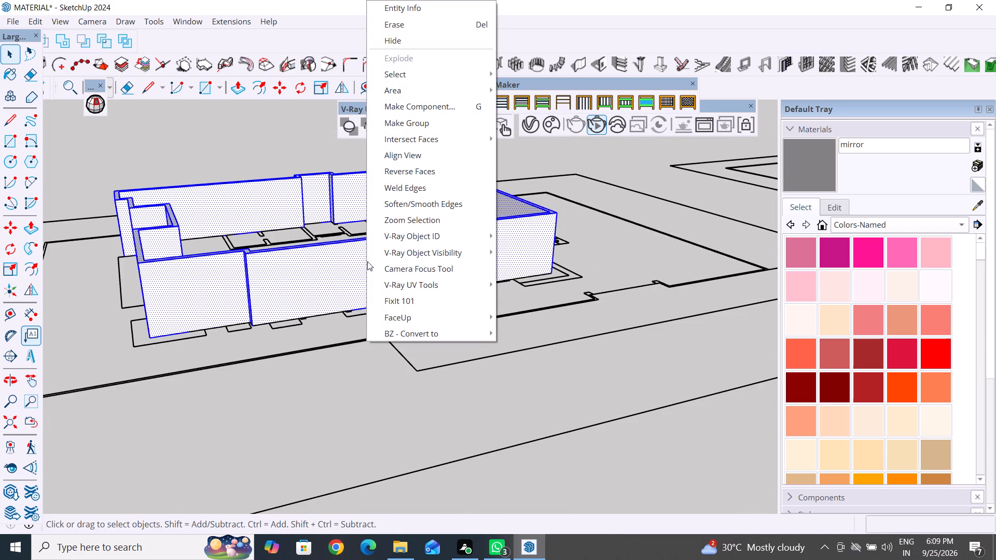
click(426, 116)
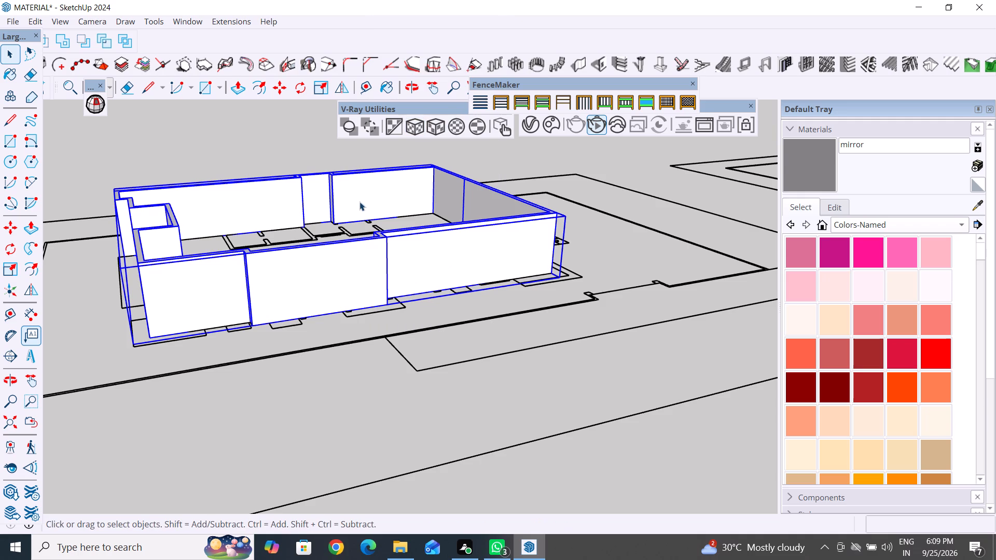
Turn on the dashed back edges and open the outer wall group for editing.
scroll(328, 398, down, 5)
middle_drag(497, 371, 473, 393)
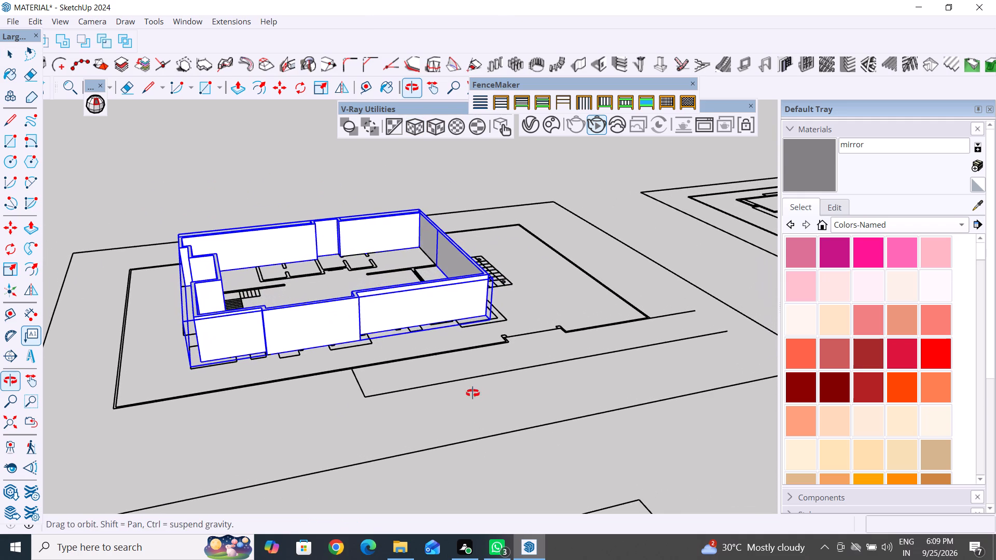
key(k)
key(Return)
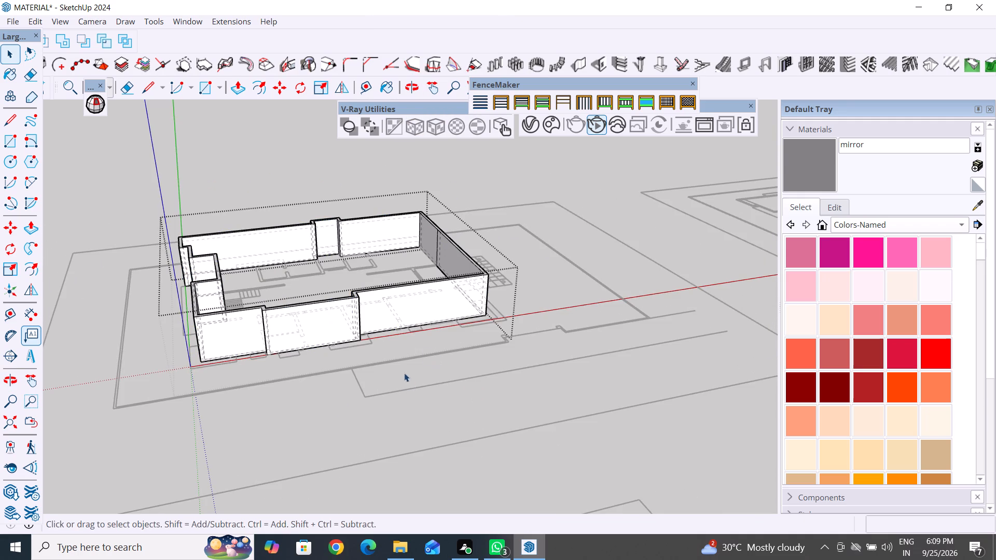
Draw a 9" line across the wall thickness at the base, at one end of the front corner window.
scroll(578, 343, up, 1)
middle_drag(562, 363, 462, 392)
scroll(394, 329, up, 6)
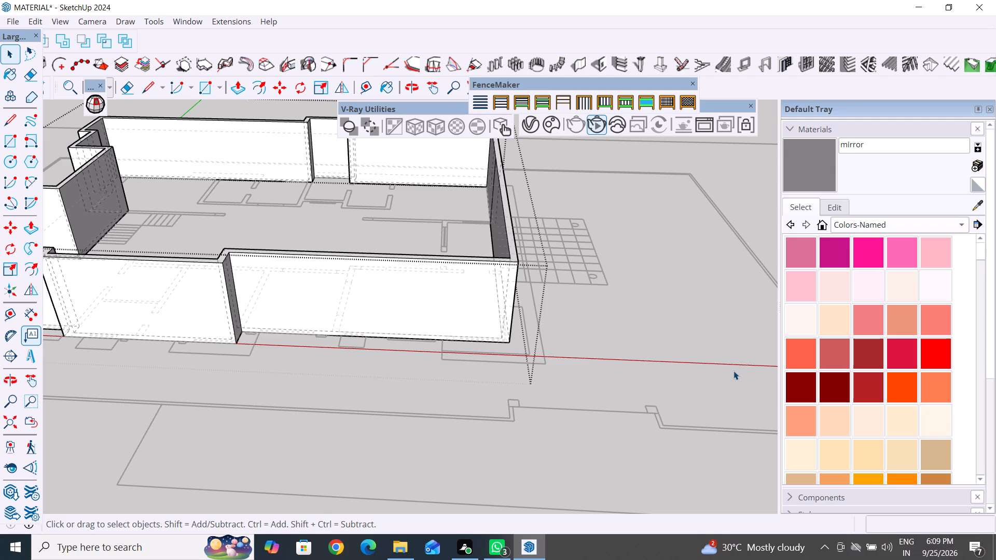
middle_drag(519, 326, 439, 390)
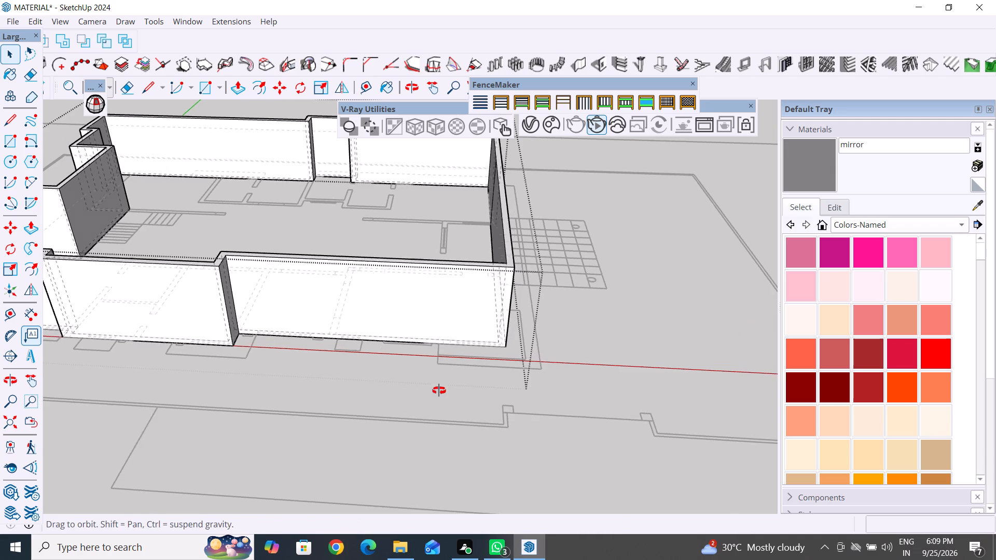
middle_drag(439, 390, 416, 405)
scroll(308, 428, up, 11)
middle_drag(354, 407, 376, 407)
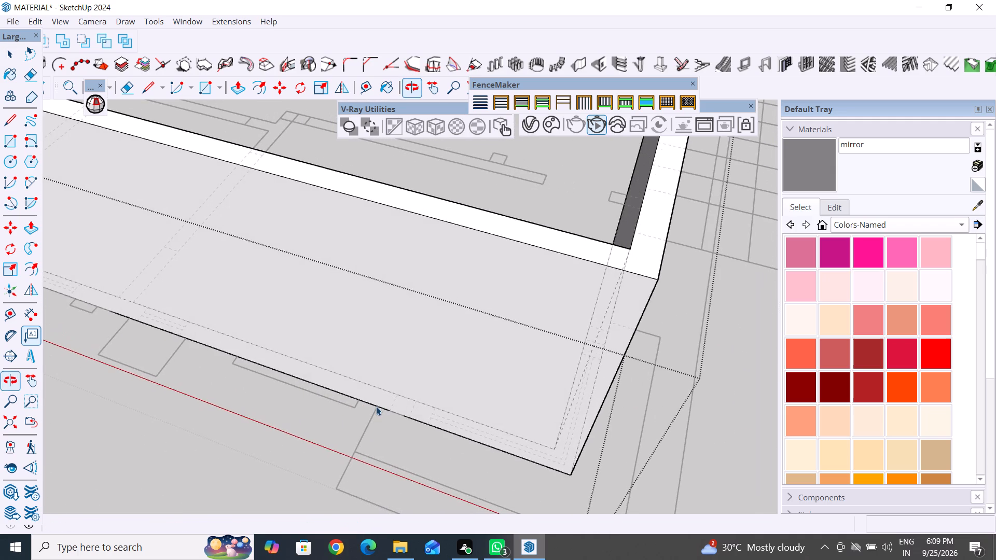
scroll(406, 415, down, 6)
middle_drag(449, 422, 340, 316)
scroll(367, 356, down, 6)
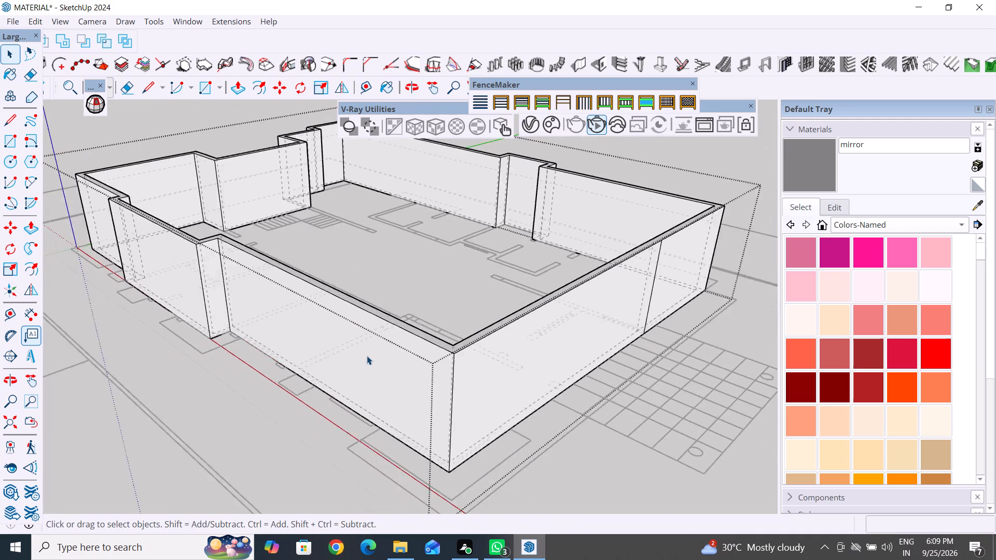
scroll(440, 477, up, 12)
middle_drag(495, 377, 484, 414)
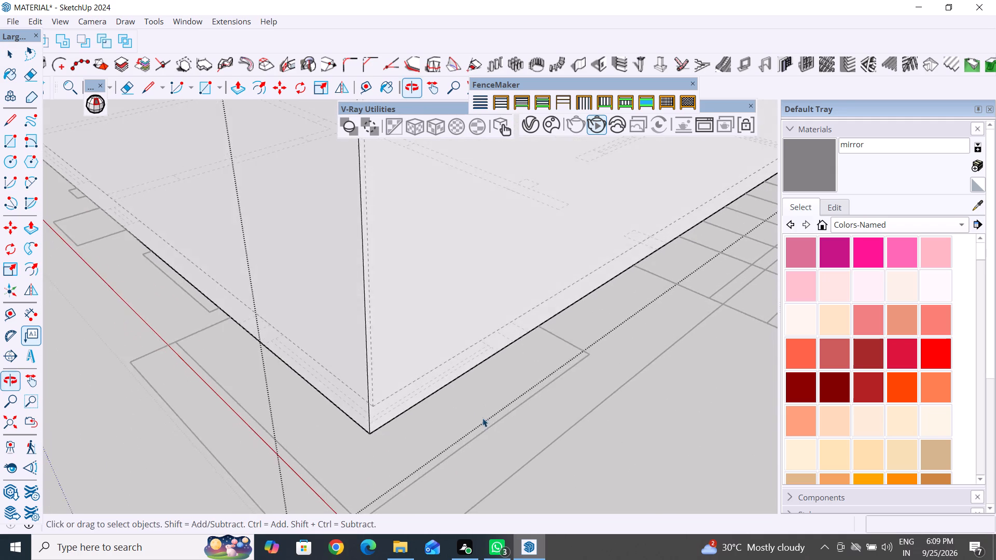
scroll(464, 401, down, 6)
middle_drag(344, 422, 353, 481)
scroll(506, 445, up, 4)
scroll(477, 363, up, 5)
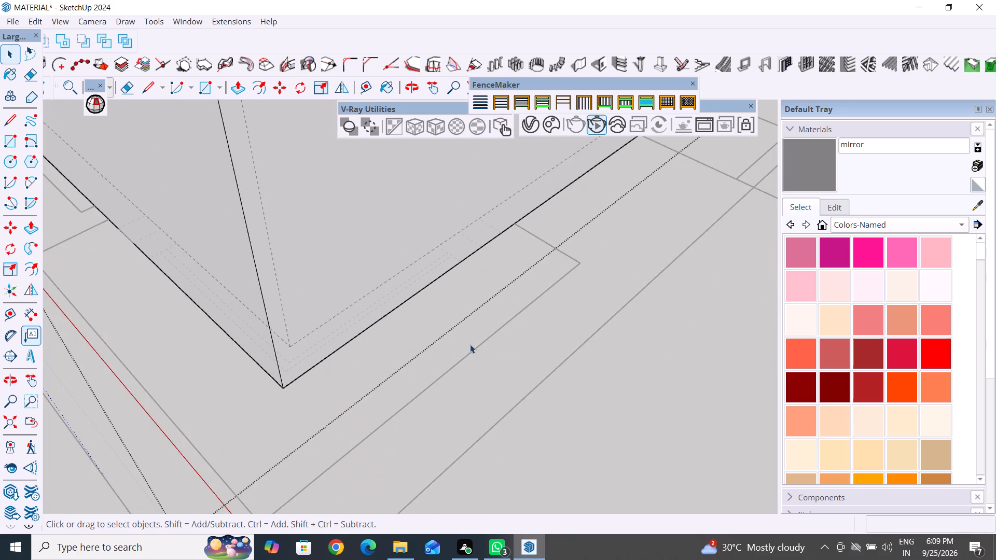
middle_drag(481, 385, 507, 389)
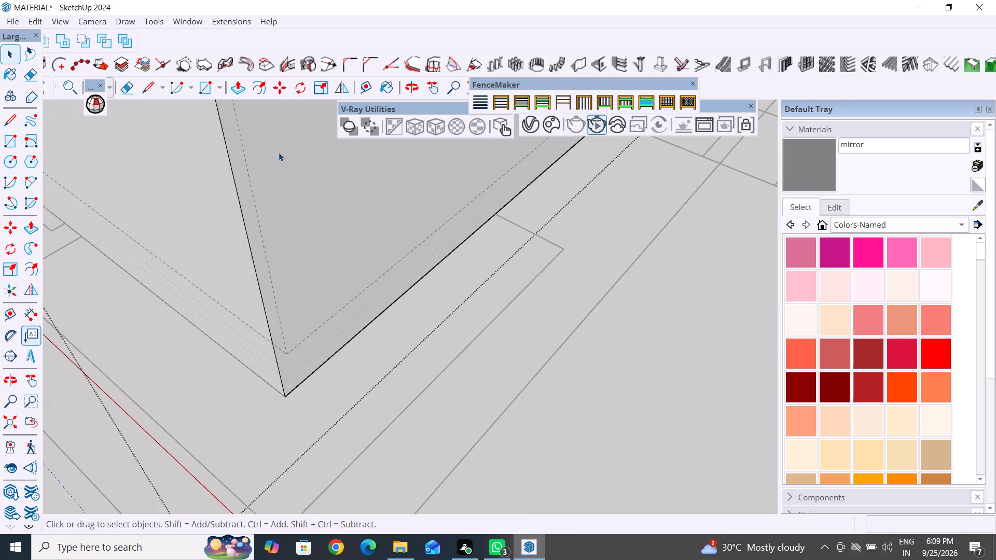
click(12, 124)
scroll(155, 299, up, 4)
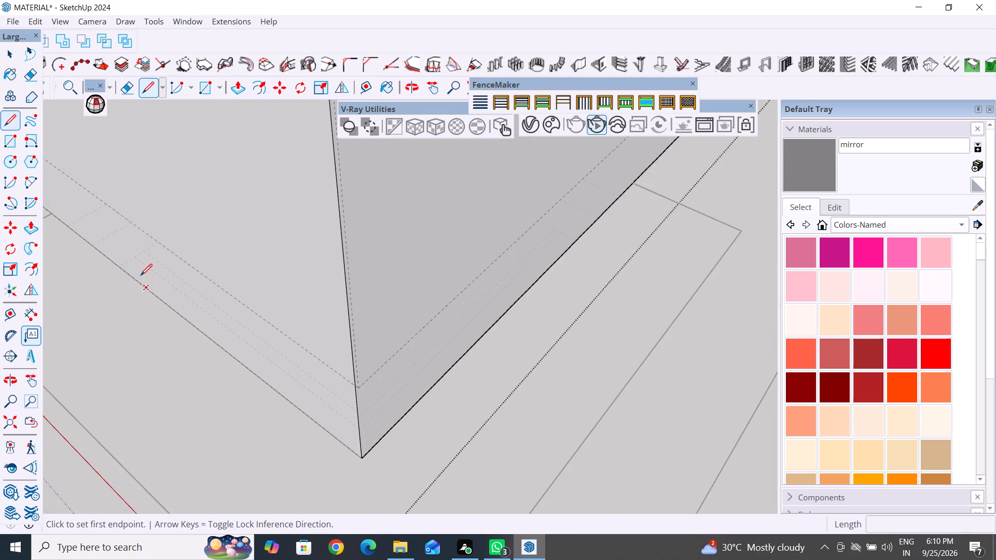
click(120, 261)
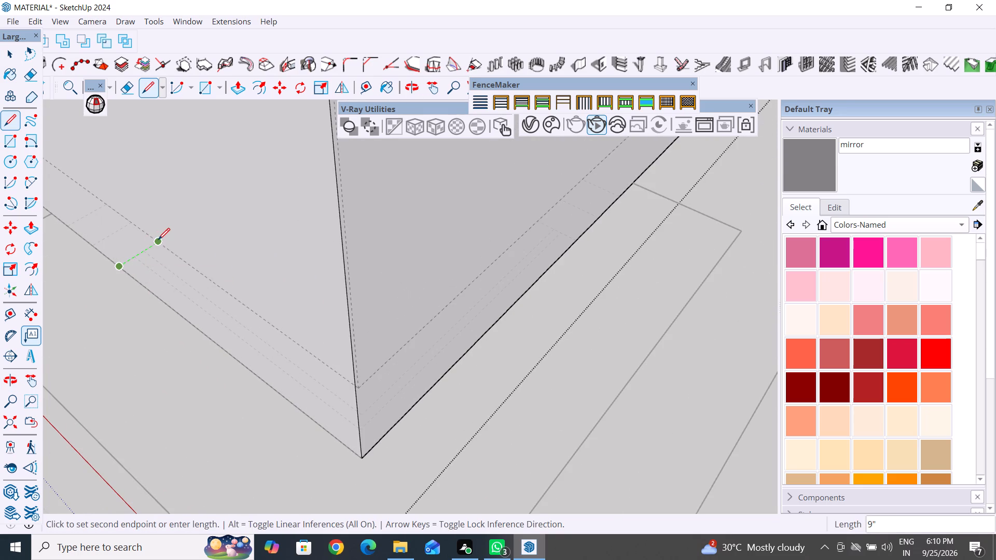
click(158, 240)
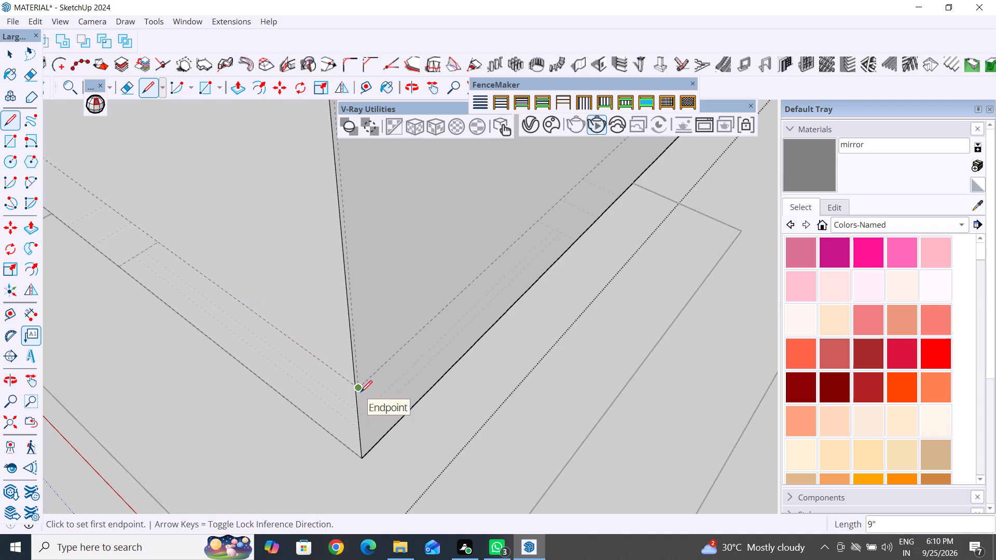
Trace the corner window's other side: 4' 6" along the inner wall line, across the thickness, and 5' 3" back to the outer corner.
click(361, 392)
scroll(469, 385, down, 5)
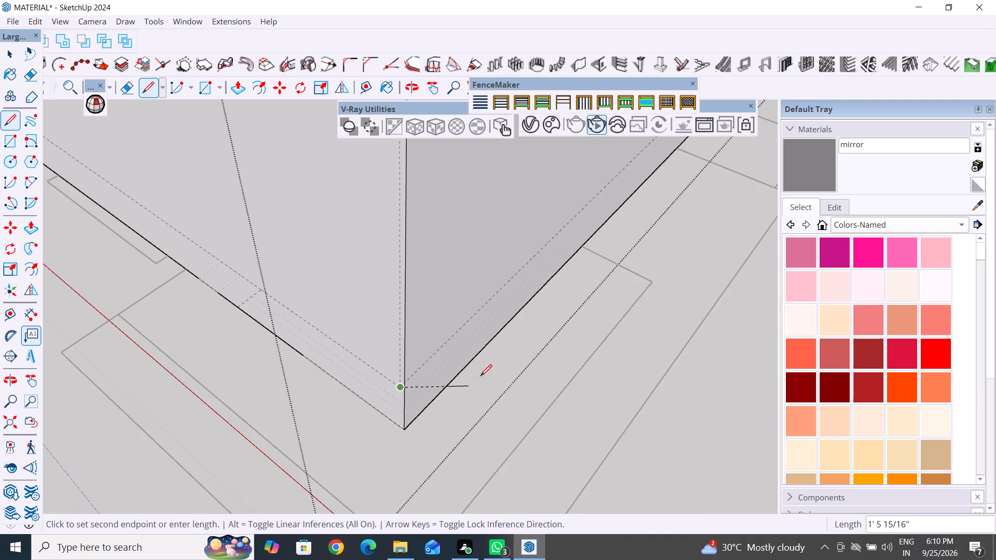
middle_drag(518, 346, 408, 318)
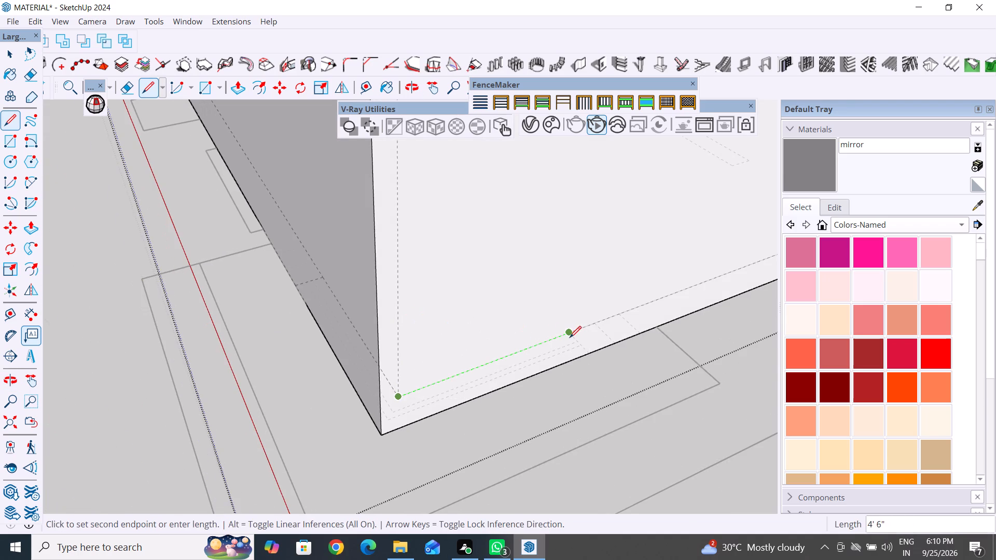
click(571, 331)
click(590, 358)
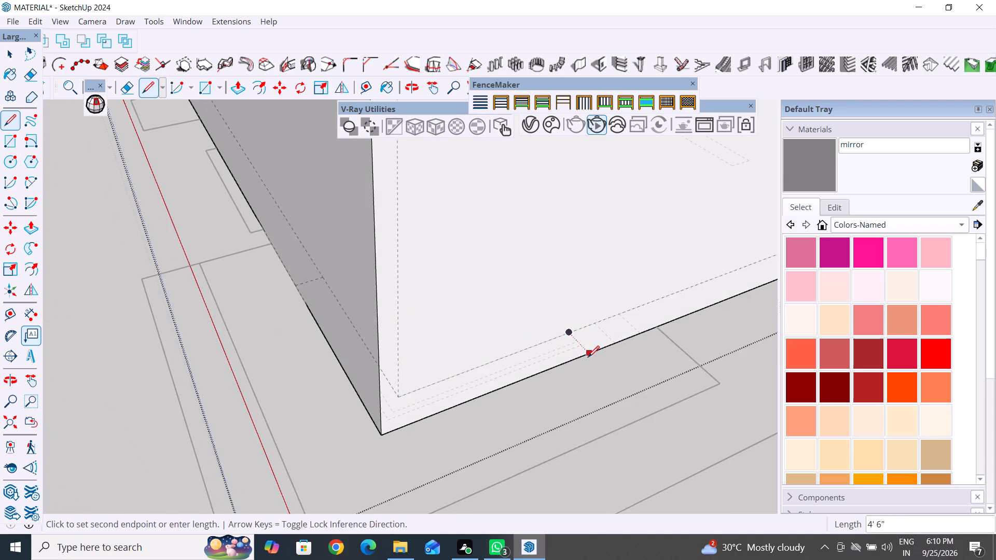
click(382, 437)
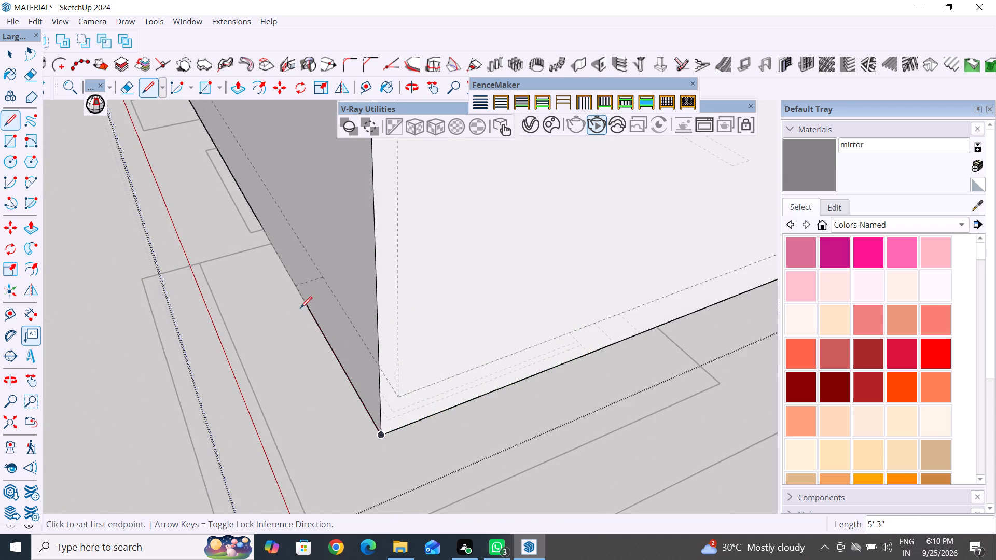
click(296, 285)
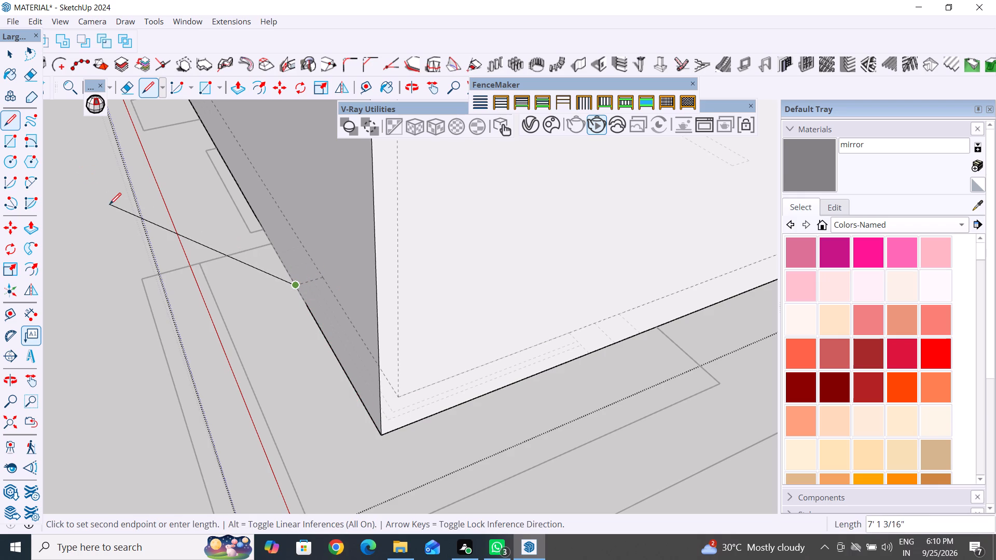
key(Return)
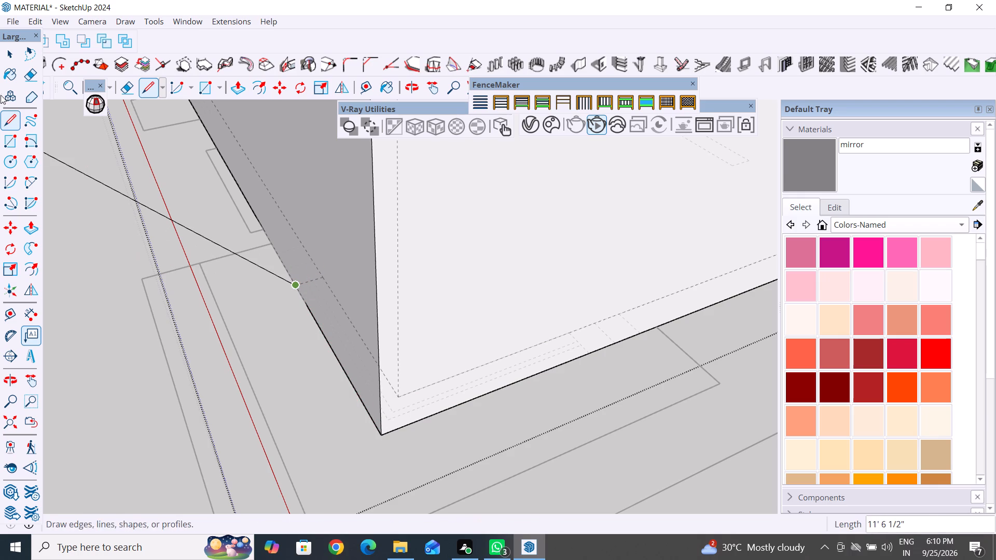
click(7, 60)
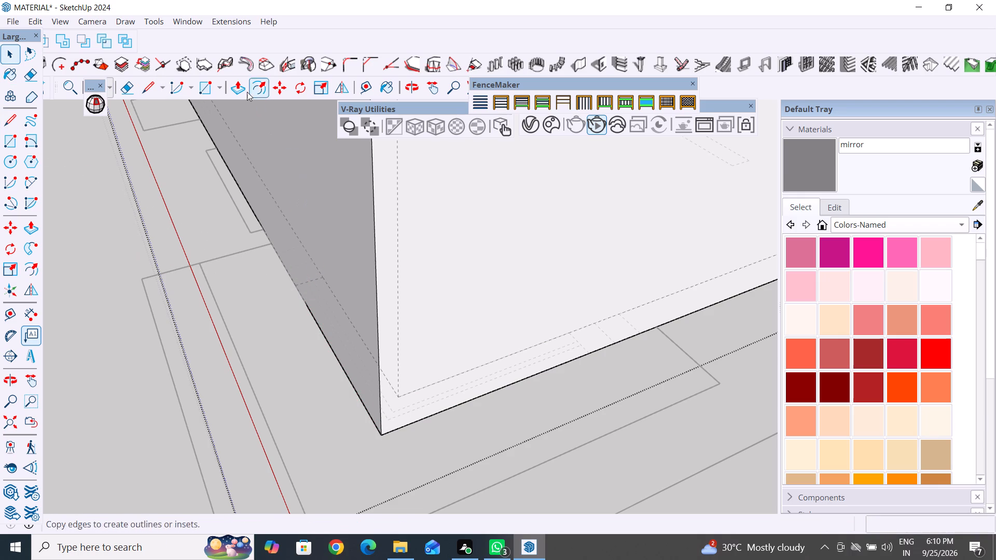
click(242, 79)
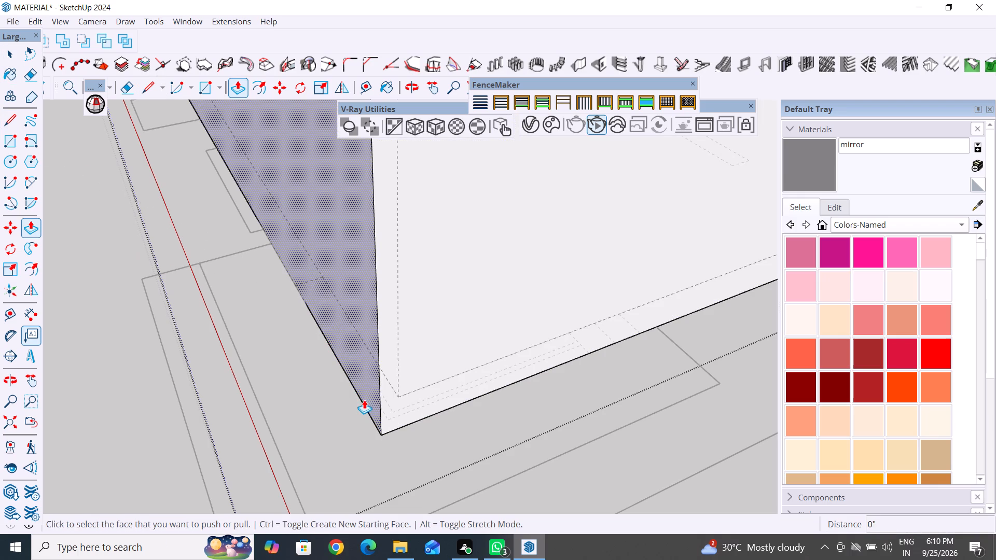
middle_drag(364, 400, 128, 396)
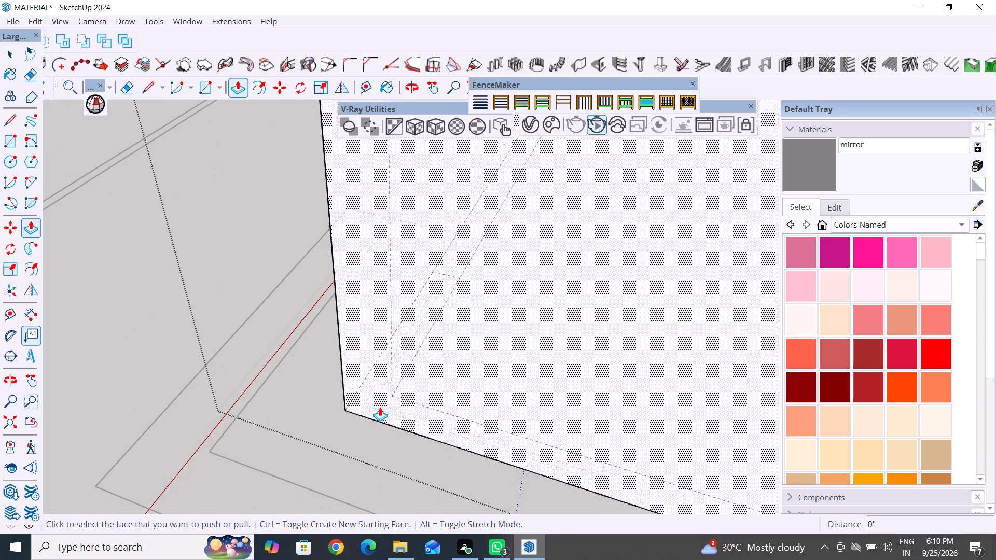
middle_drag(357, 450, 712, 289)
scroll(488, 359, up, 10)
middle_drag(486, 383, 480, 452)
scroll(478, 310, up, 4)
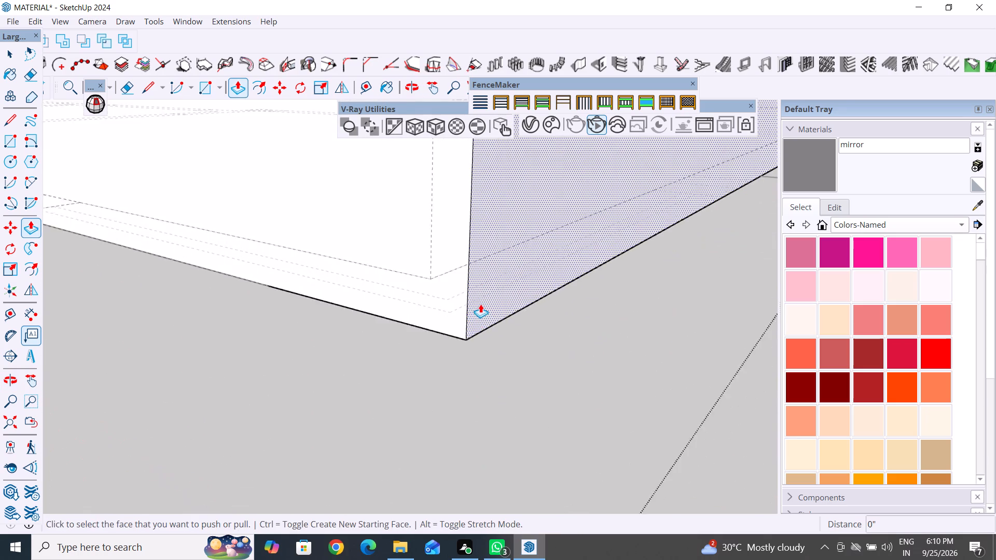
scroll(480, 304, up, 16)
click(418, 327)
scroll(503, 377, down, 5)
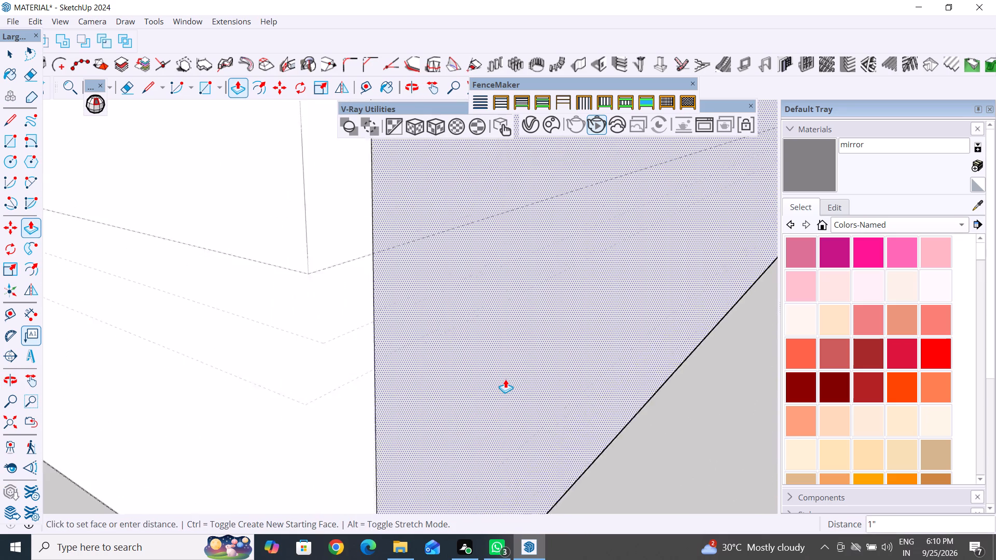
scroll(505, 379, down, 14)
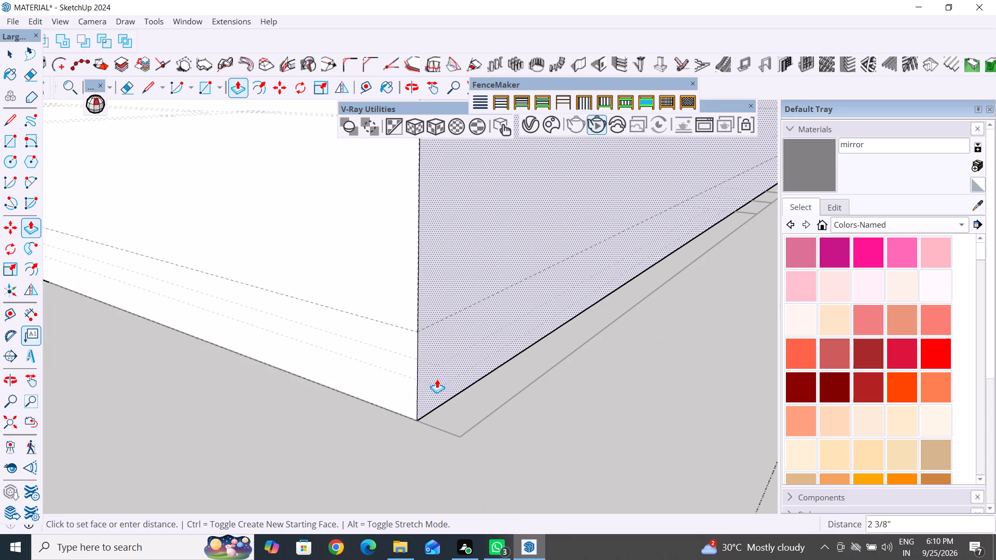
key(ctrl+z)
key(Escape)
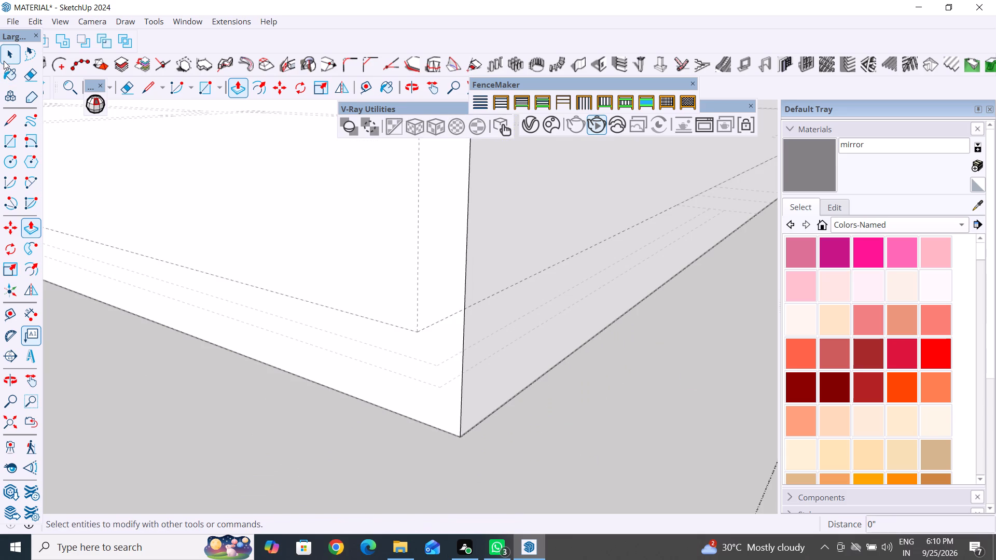
Select all the connected outer wall faces and edges, make them a group, and leave the wall group's editing context.
click(17, 46)
double_click(142, 393)
click(174, 322)
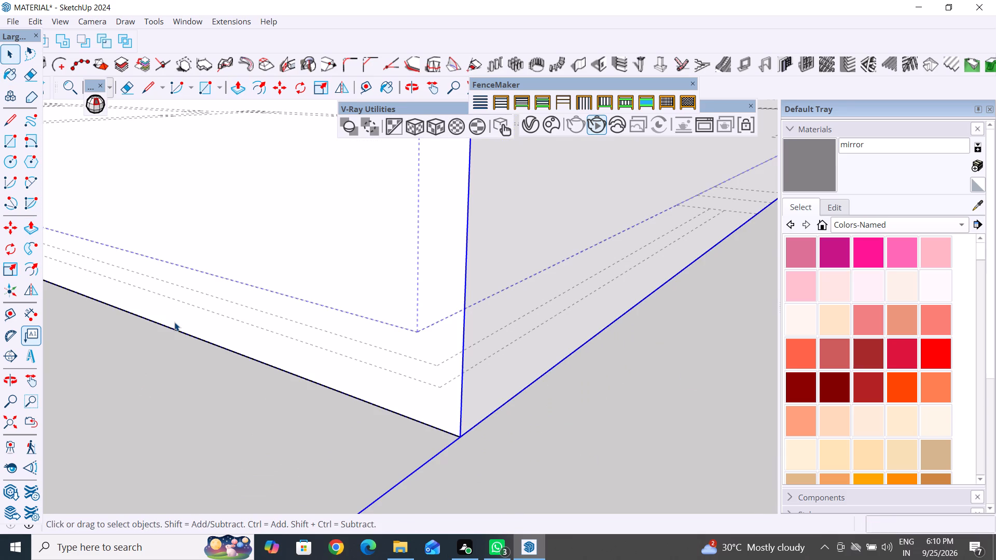
scroll(495, 483, down, 7)
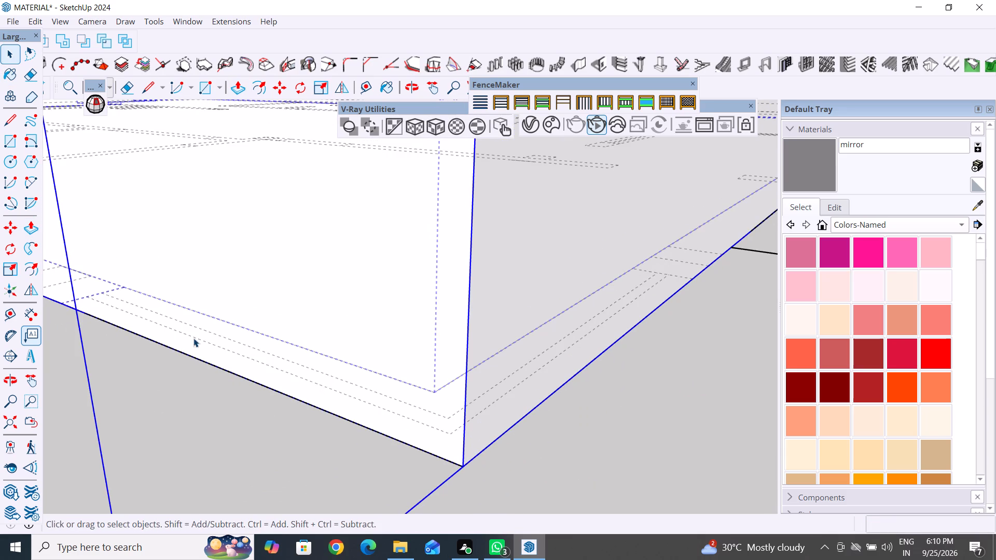
middle_drag(265, 362, 395, 395)
triple_click(369, 297)
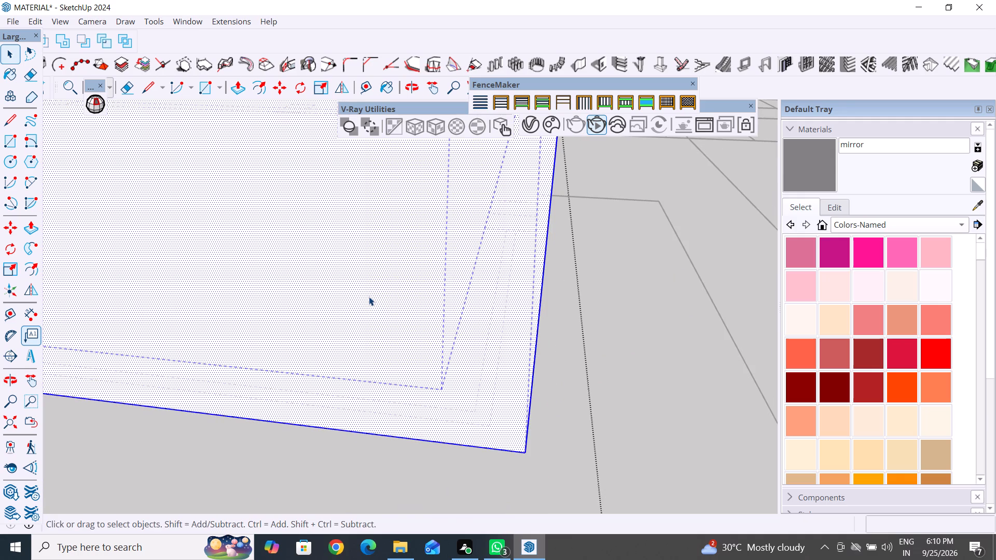
right_click(369, 297)
click(686, 398)
key(Escape)
key(Escape)
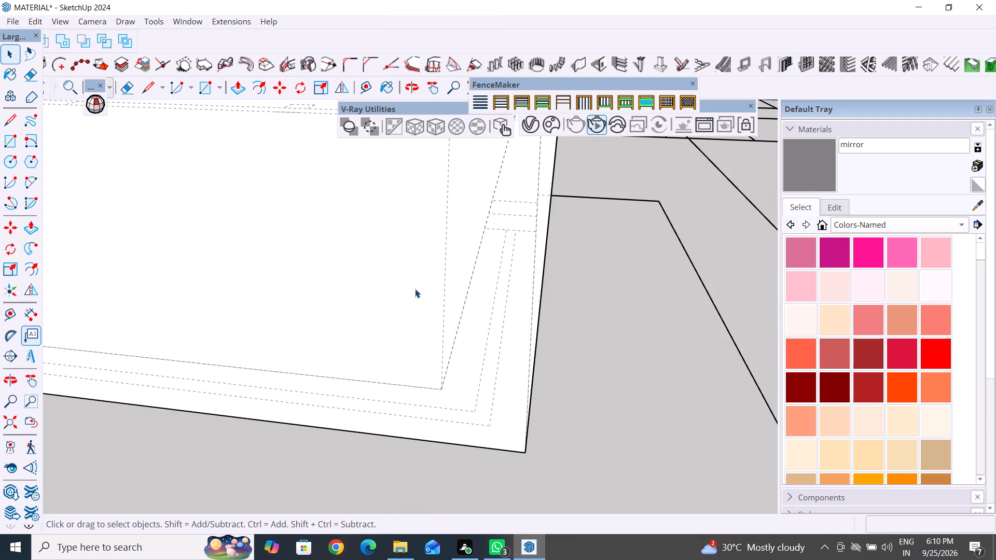
triple_click(414, 285)
double_click(414, 285)
right_click(414, 285)
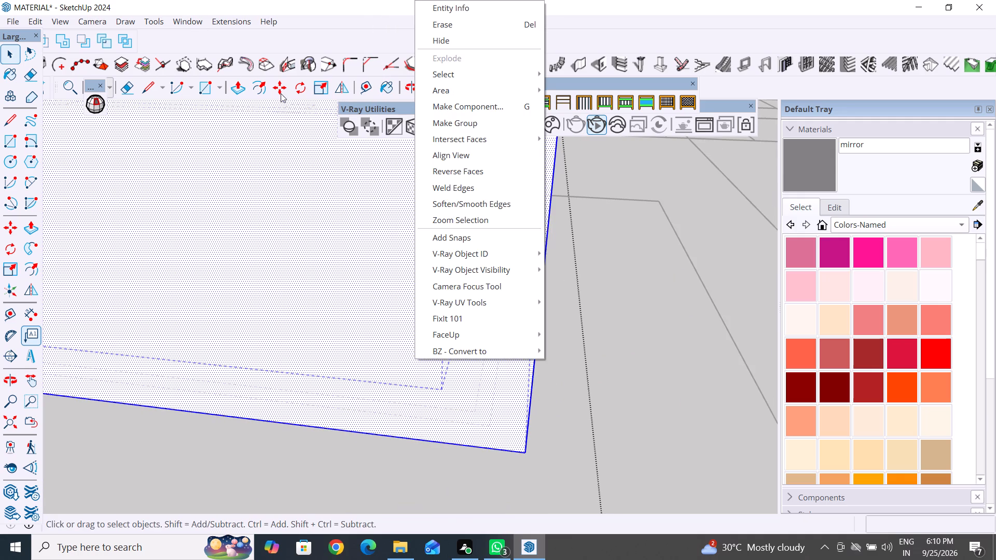
click(474, 125)
middle_drag(618, 375, 380, 426)
scroll(465, 413, down, 15)
middle_drag(338, 433, 545, 445)
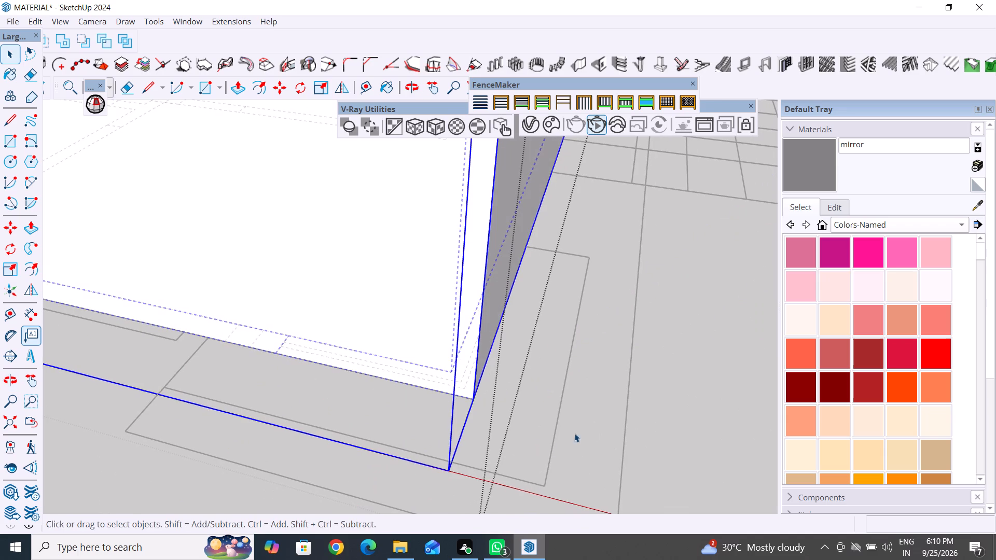
scroll(549, 456, down, 4)
click(317, 513)
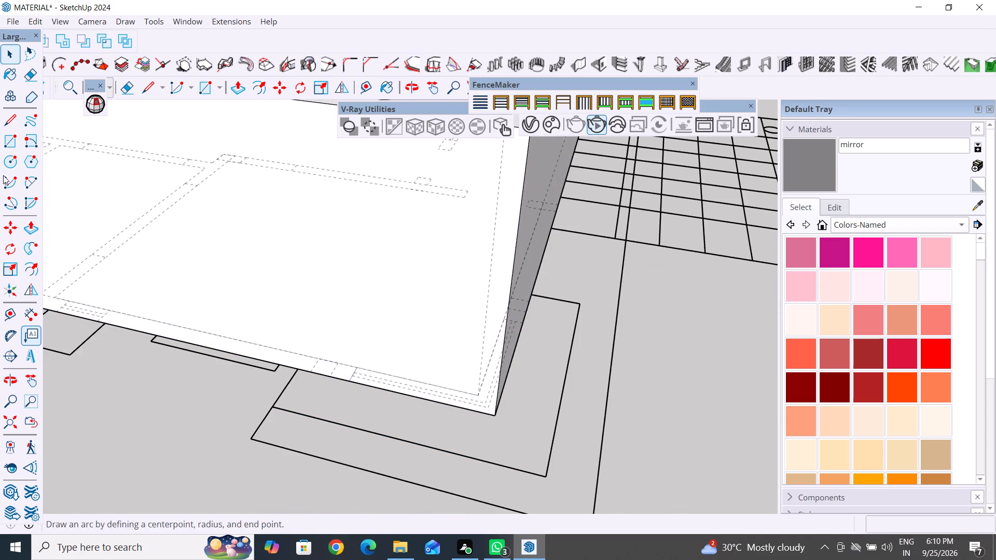
Outline the front corner window's L-shaped footprint with lines: 4' 6" inner side, 9" across the wall thickness, and 5' 3" outer side.
click(6, 123)
scroll(345, 435, up, 5)
scroll(341, 366, up, 5)
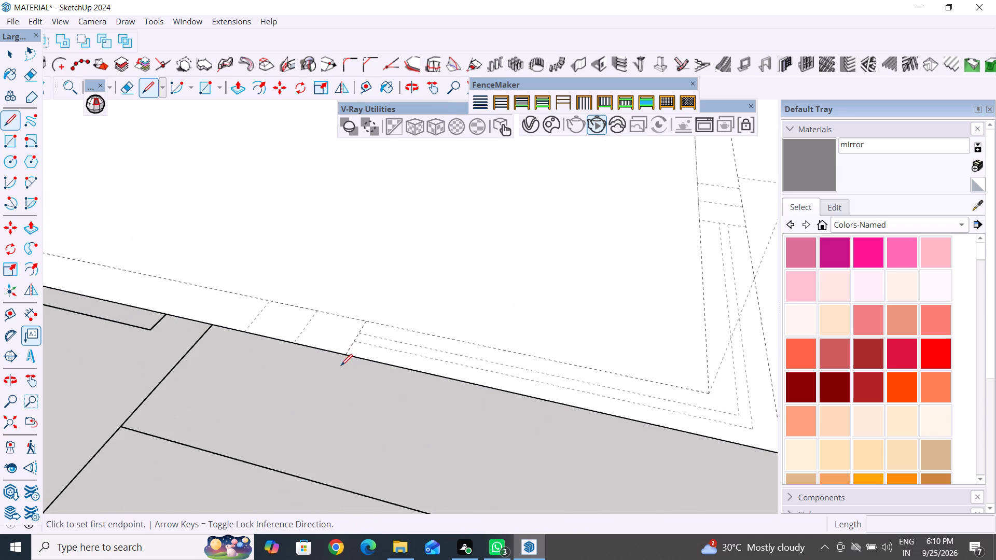
click(347, 356)
click(367, 319)
scroll(367, 319, down, 4)
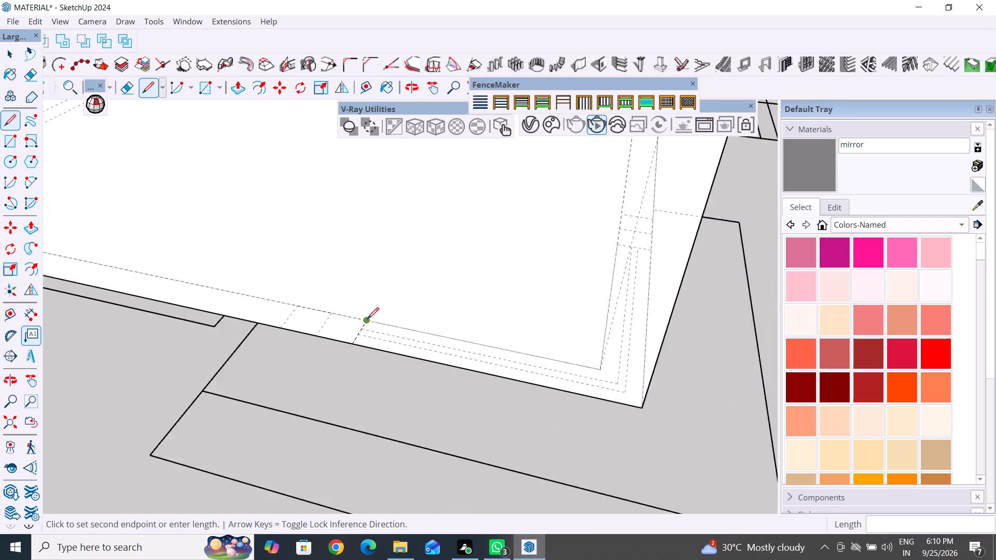
scroll(367, 319, down, 8)
middle_drag(540, 344, 467, 396)
scroll(467, 396, down, 1)
middle_drag(653, 310, 479, 365)
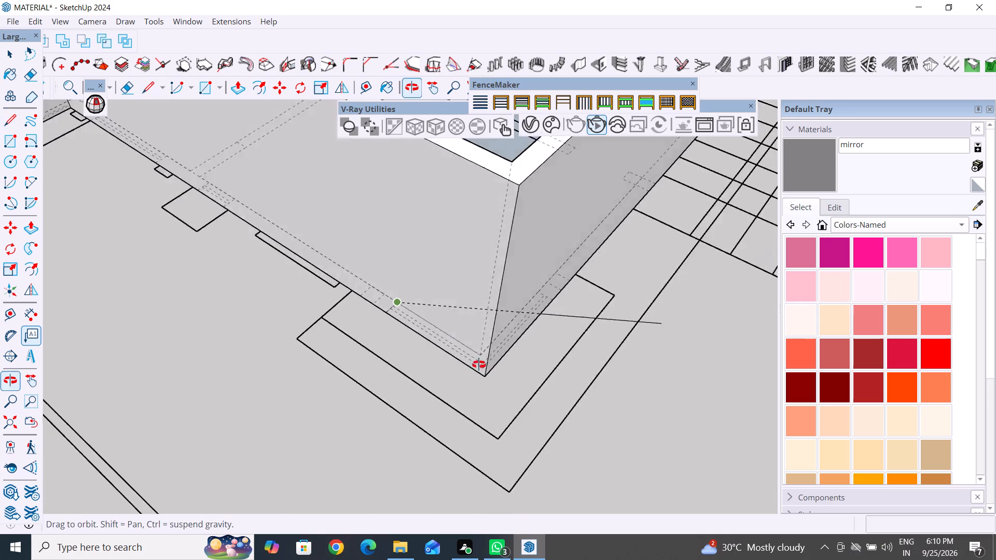
middle_drag(479, 365, 478, 365)
scroll(583, 344, up, 5)
click(394, 415)
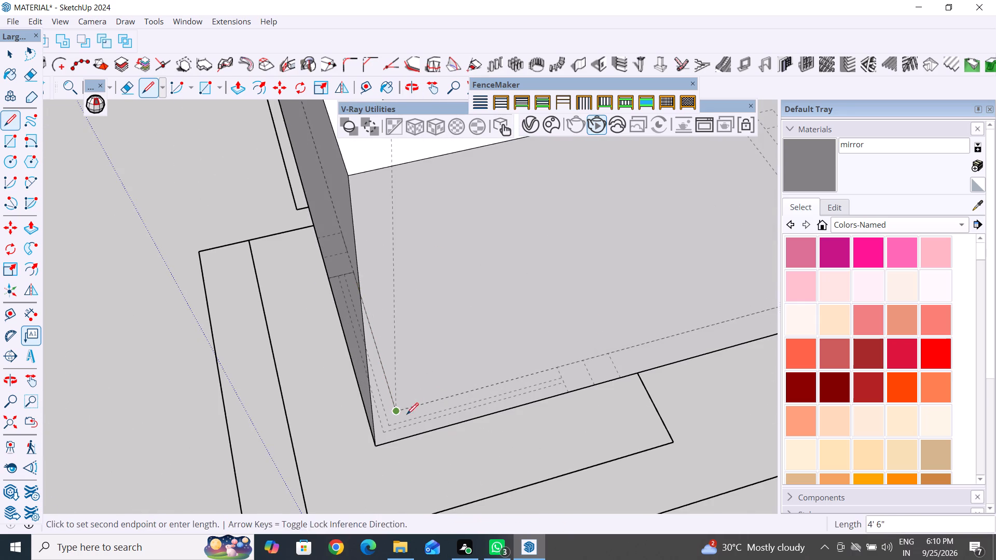
click(557, 367)
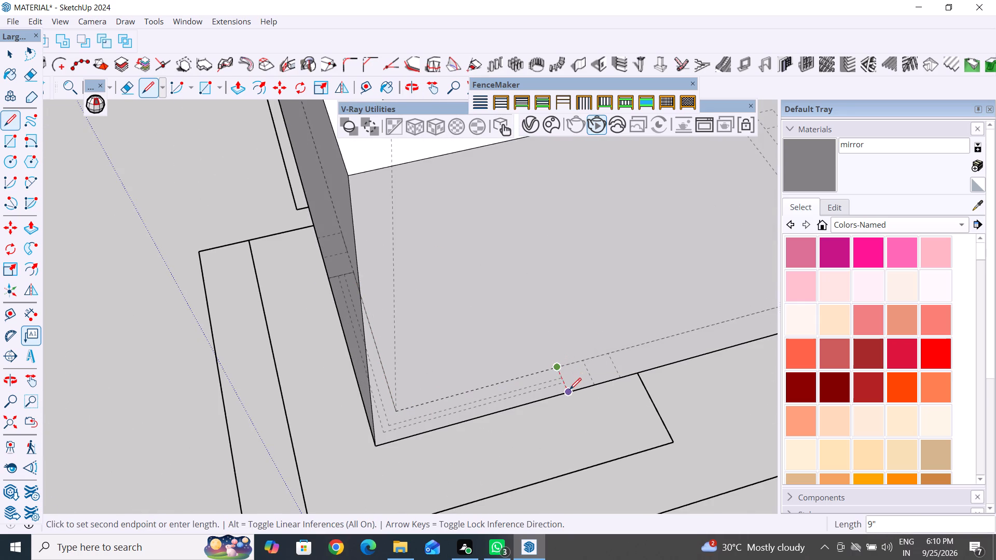
click(570, 391)
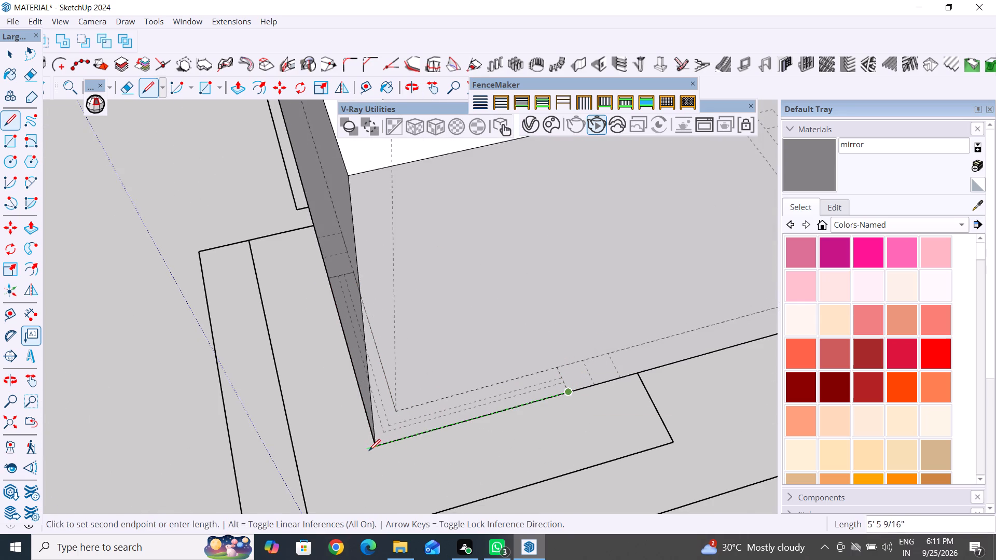
click(376, 445)
click(329, 277)
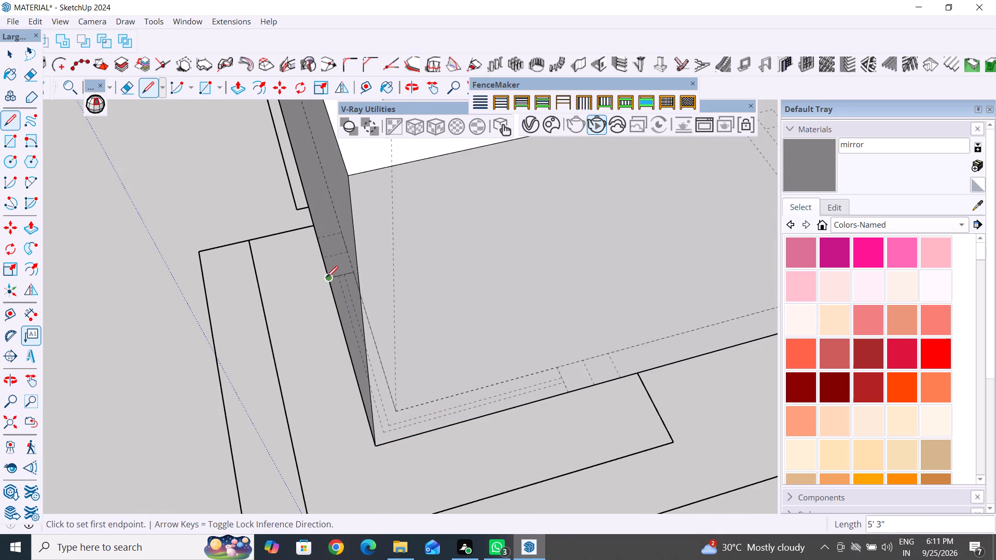
Push/Pull the L-shaped corner window footprint up 3'.
click(10, 53)
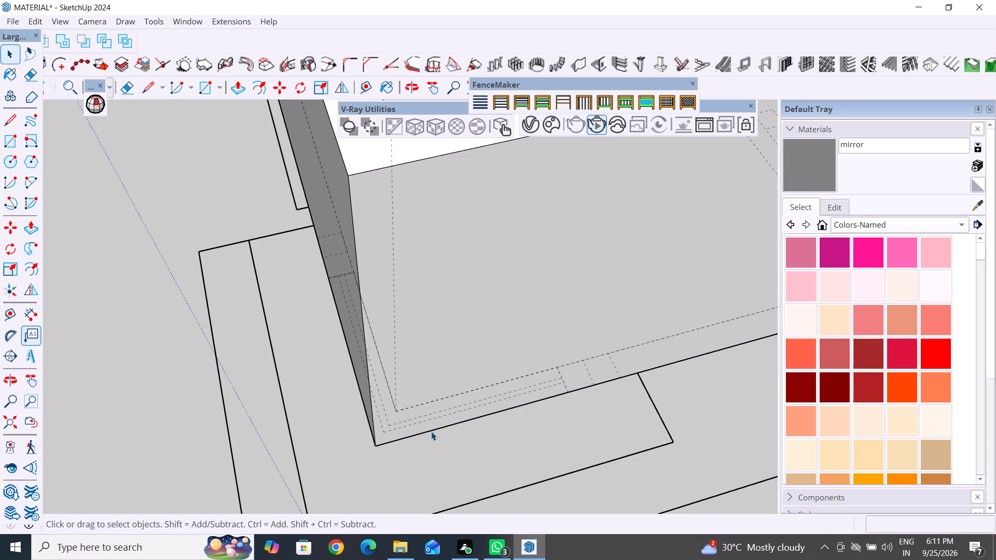
click(451, 402)
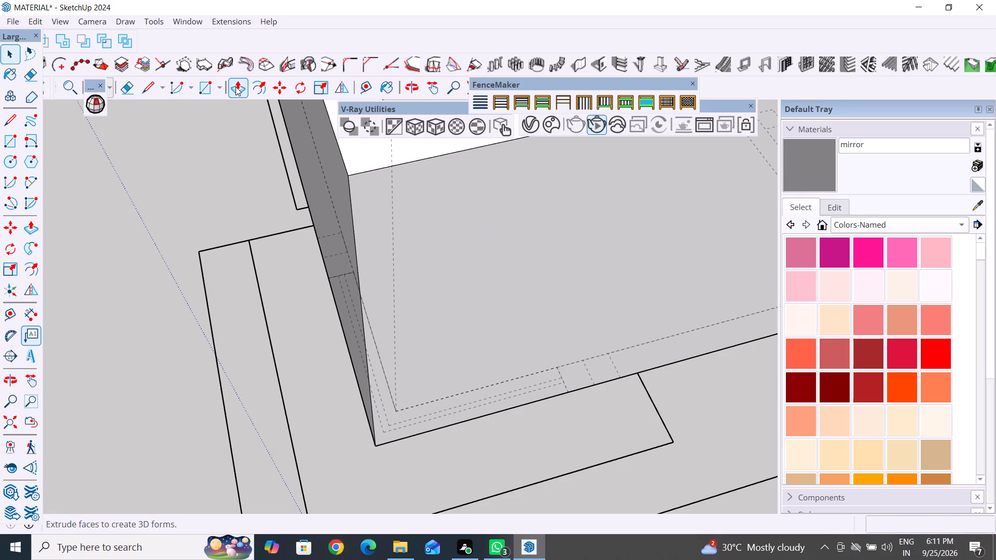
click(236, 87)
click(500, 398)
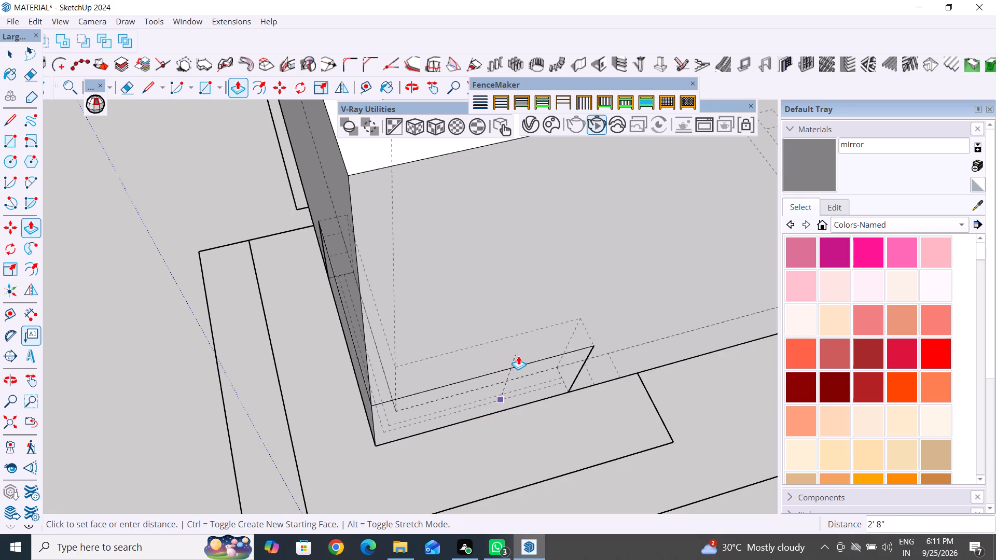
middle_drag(518, 348, 633, 200)
middle_drag(513, 289, 549, 219)
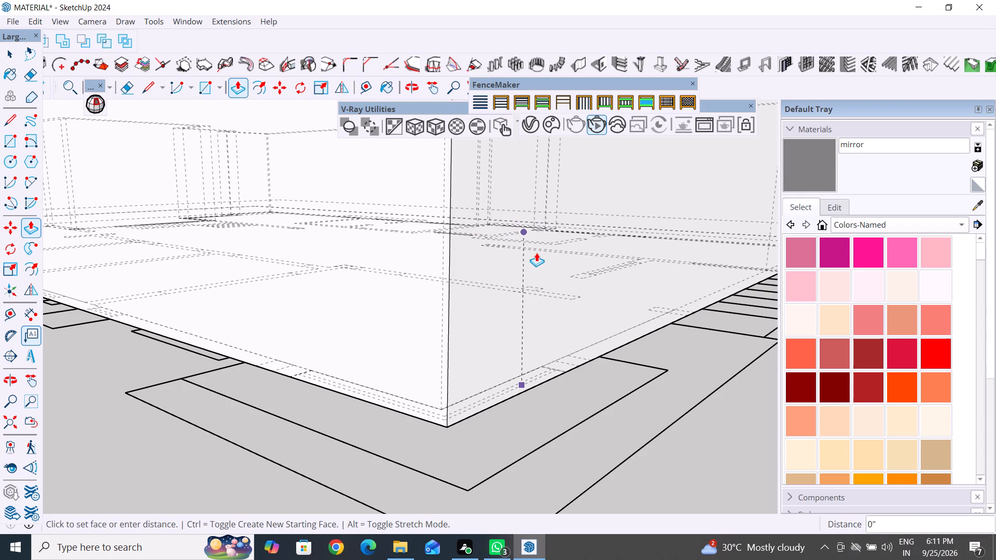
middle_drag(535, 282, 532, 415)
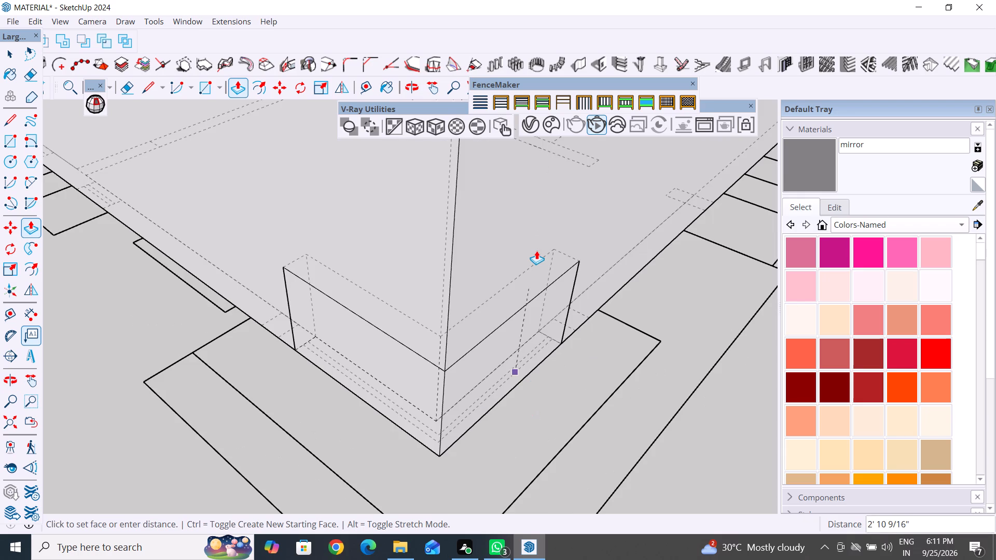
text(3')
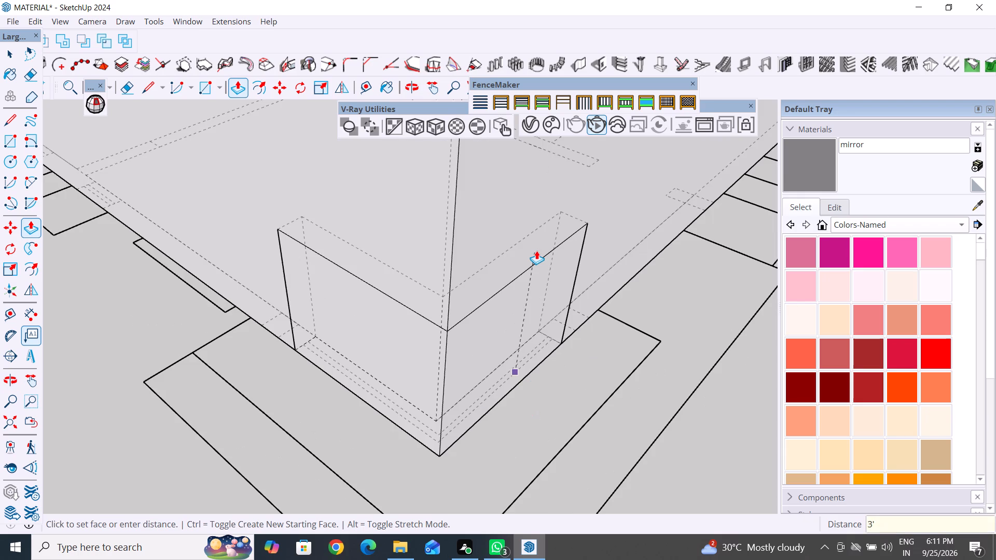
key(Return)
key(Return)
key(Return)
key(Return)
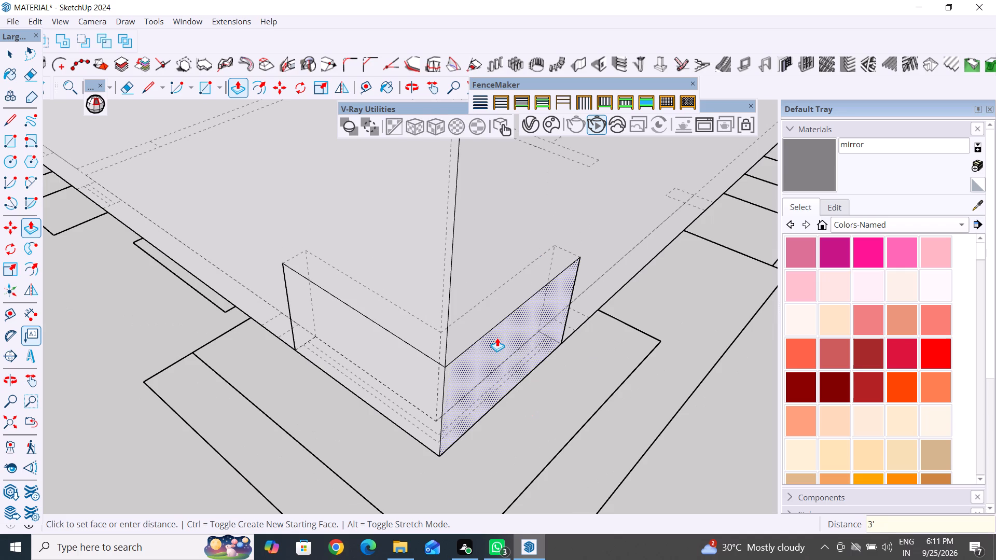
Pull one outer side face of the corner window block freehand outward beyond the wall.
drag(497, 338, 549, 387)
click(548, 387)
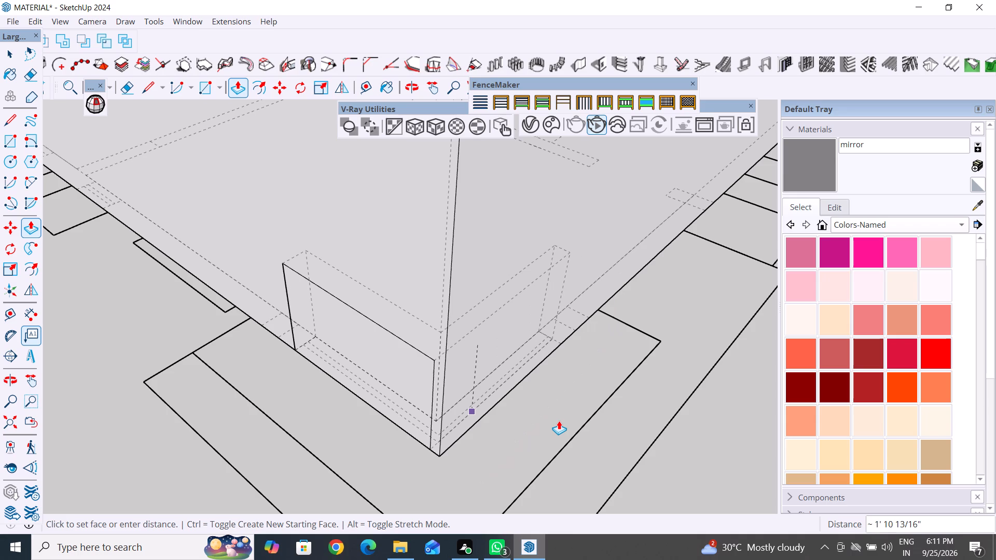
click(562, 416)
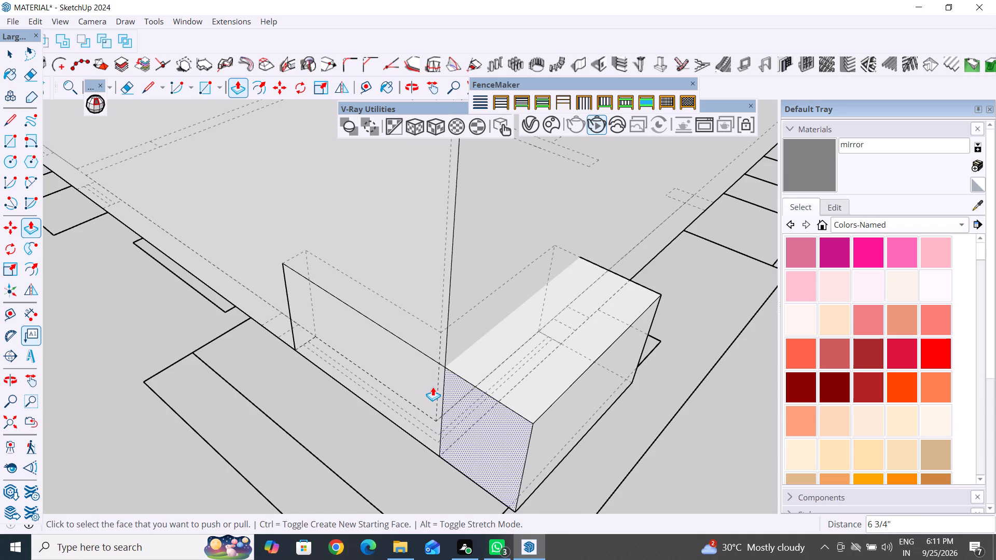
Push/Pull the top of the corner window block up by a further 3'.
triple_click(485, 402)
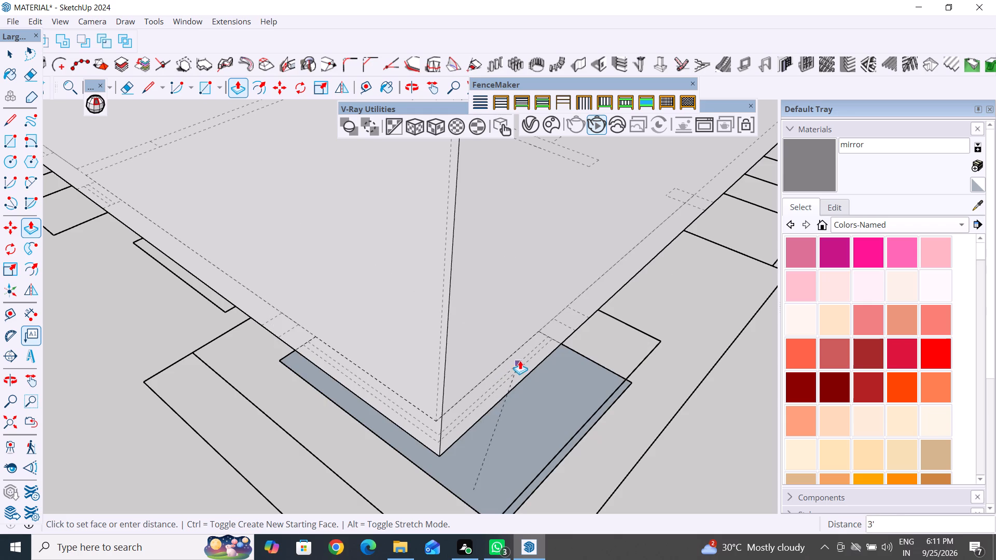
text(3')
key(Return)
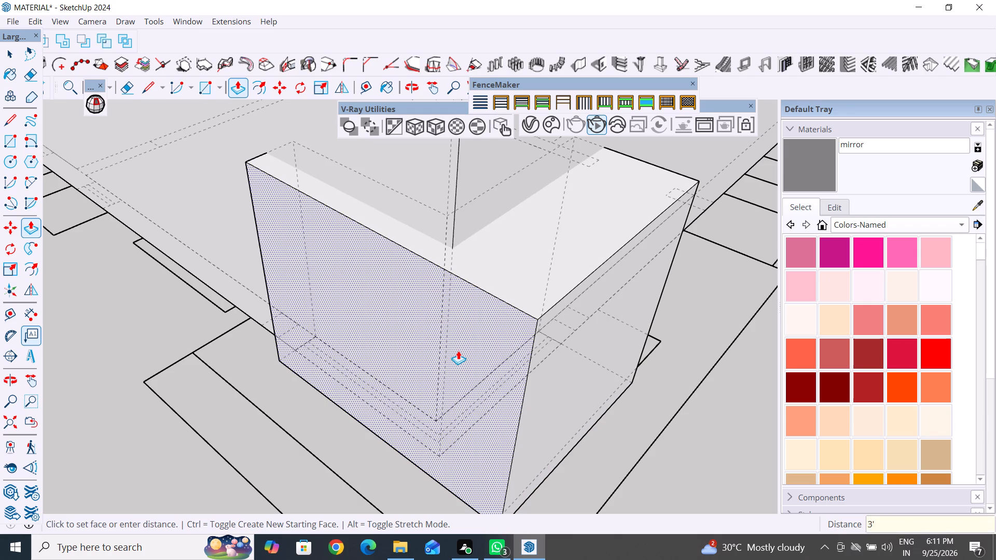
Make the whole L-shaped corner window block, with all its connected faces and edges, into a group.
click(9, 50)
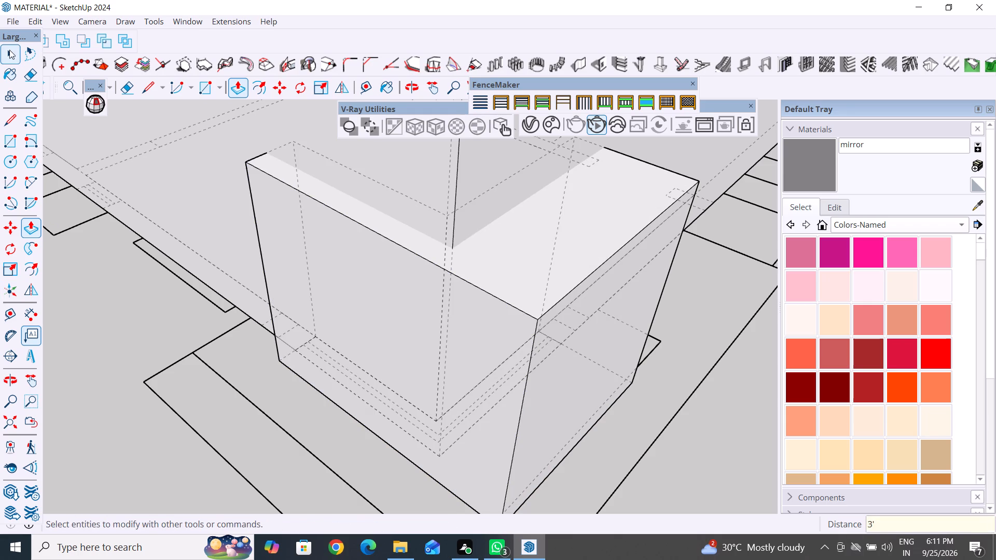
scroll(310, 387, down, 7)
middle_drag(288, 466, 571, 304)
middle_drag(449, 428, 421, 429)
middle_drag(454, 426, 482, 494)
triple_click(461, 316)
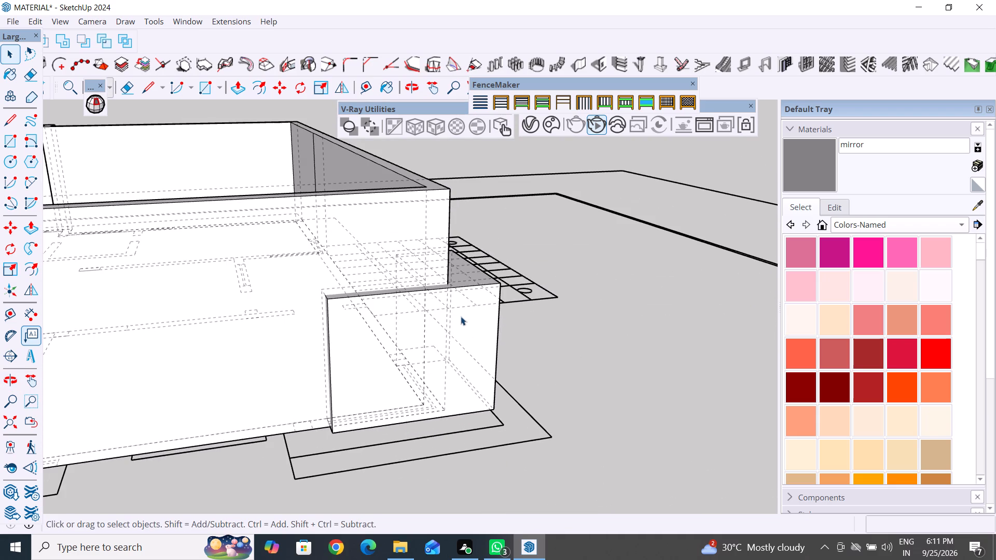
click(461, 316)
right_click(461, 316)
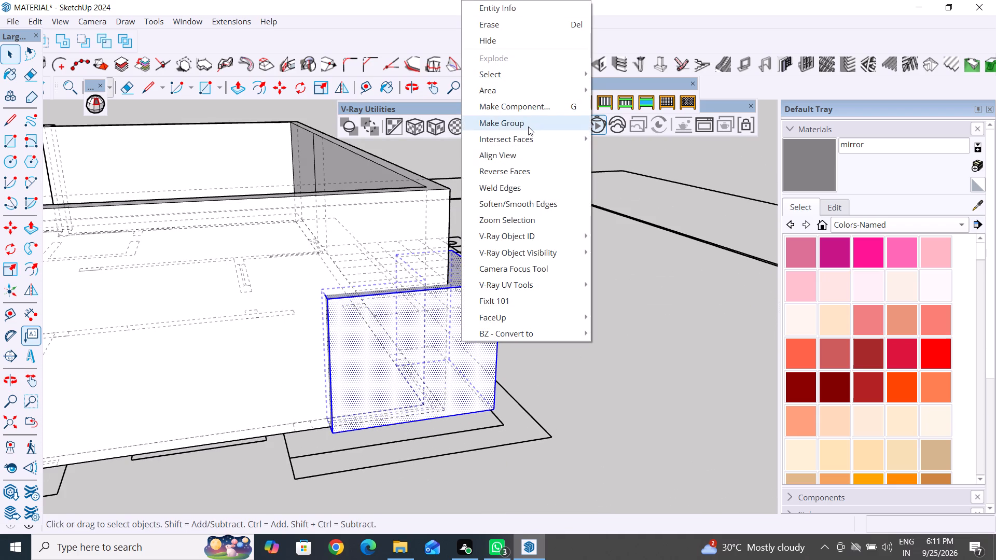
click(528, 127)
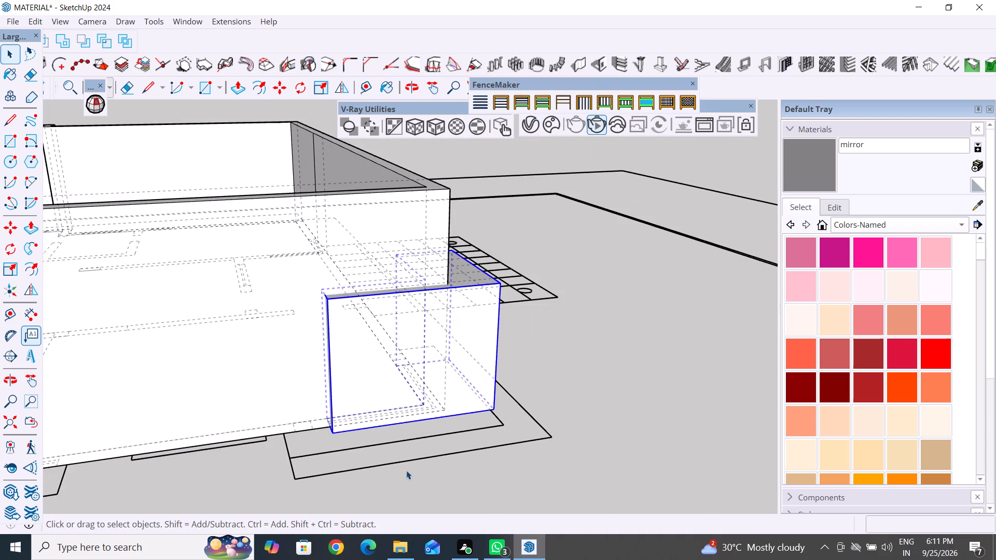
Move the corner window block group straight up by 3'.
middle_drag(423, 484, 515, 415)
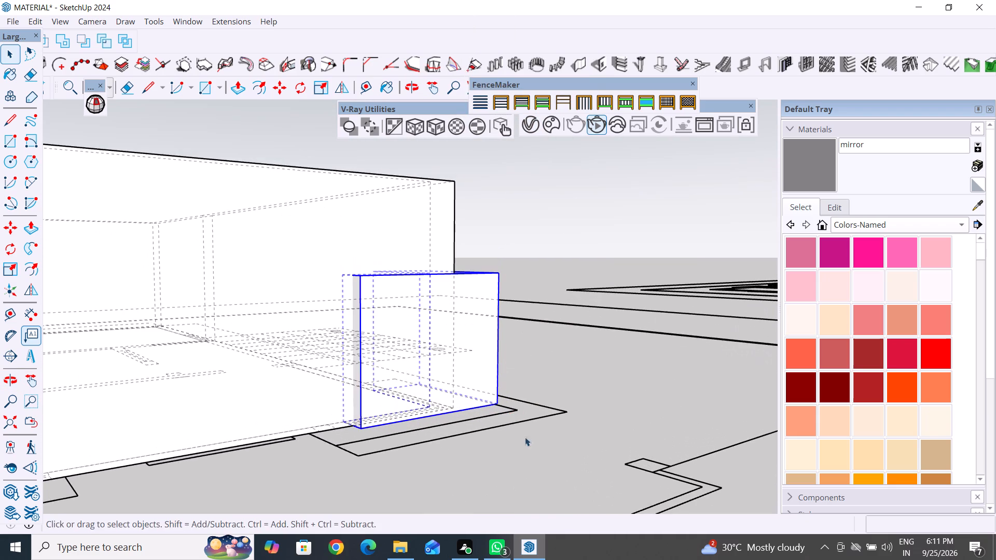
middle_drag(560, 464, 413, 470)
middle_drag(303, 432, 319, 437)
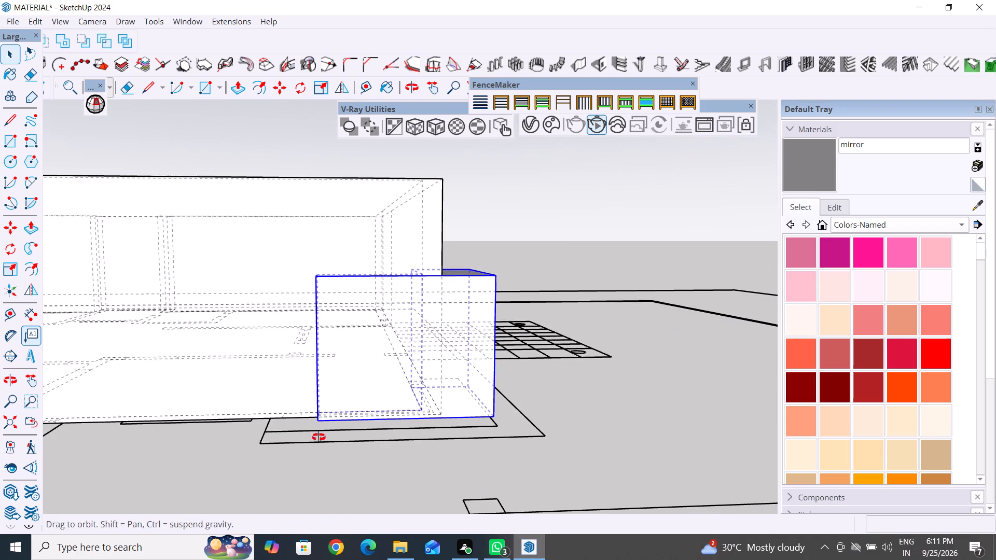
middle_drag(319, 437, 391, 430)
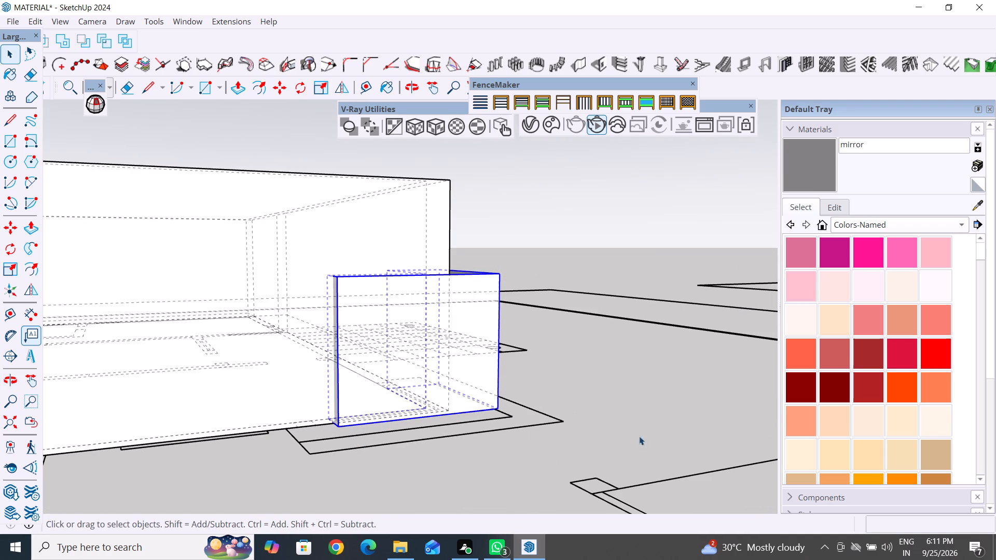
middle_drag(401, 395, 514, 454)
scroll(399, 426, up, 4)
middle_drag(334, 469, 393, 461)
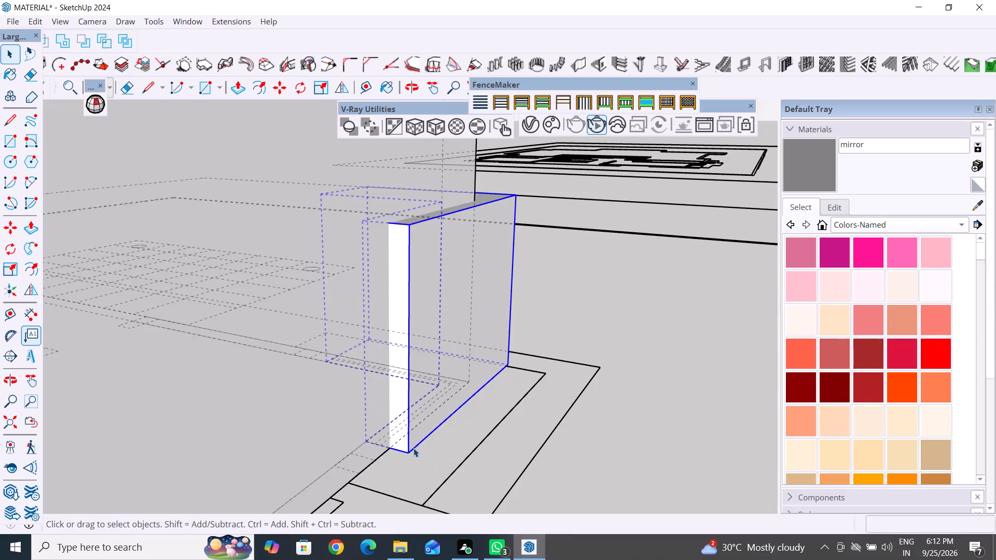
key(m)
click(385, 444)
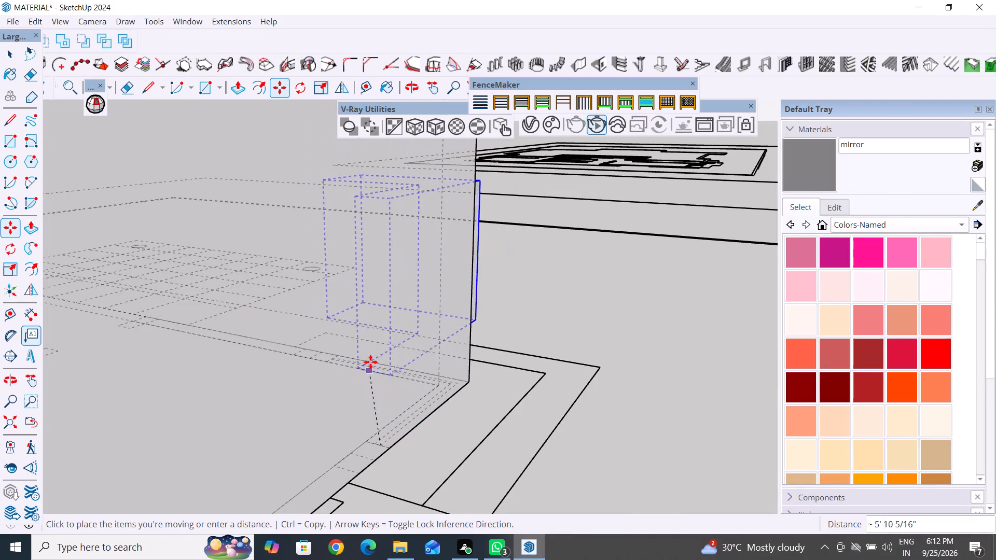
text(3')
key(Return)
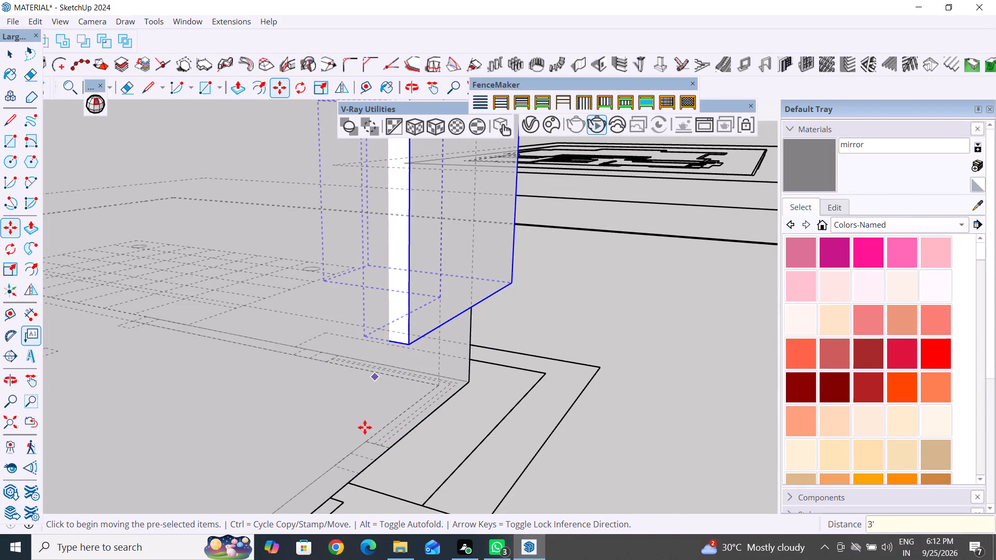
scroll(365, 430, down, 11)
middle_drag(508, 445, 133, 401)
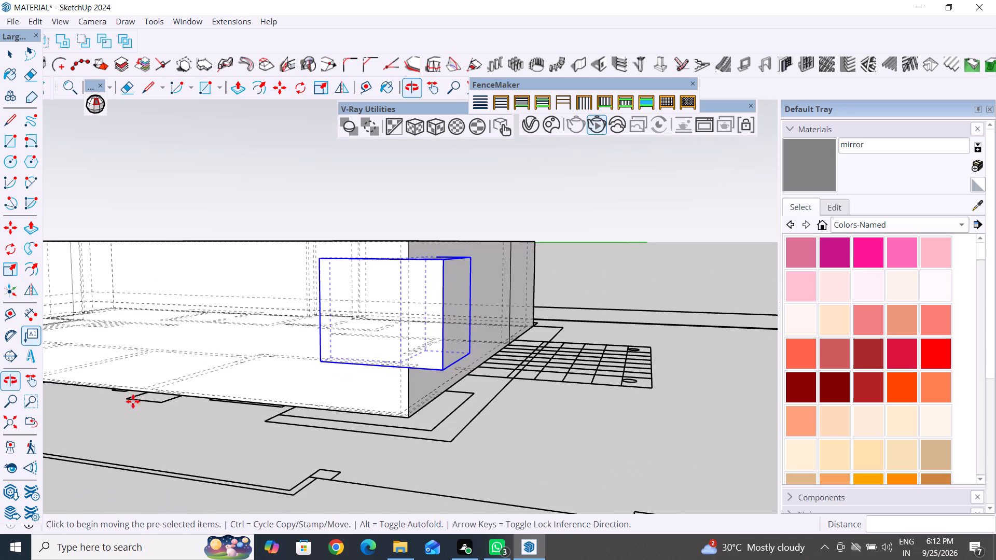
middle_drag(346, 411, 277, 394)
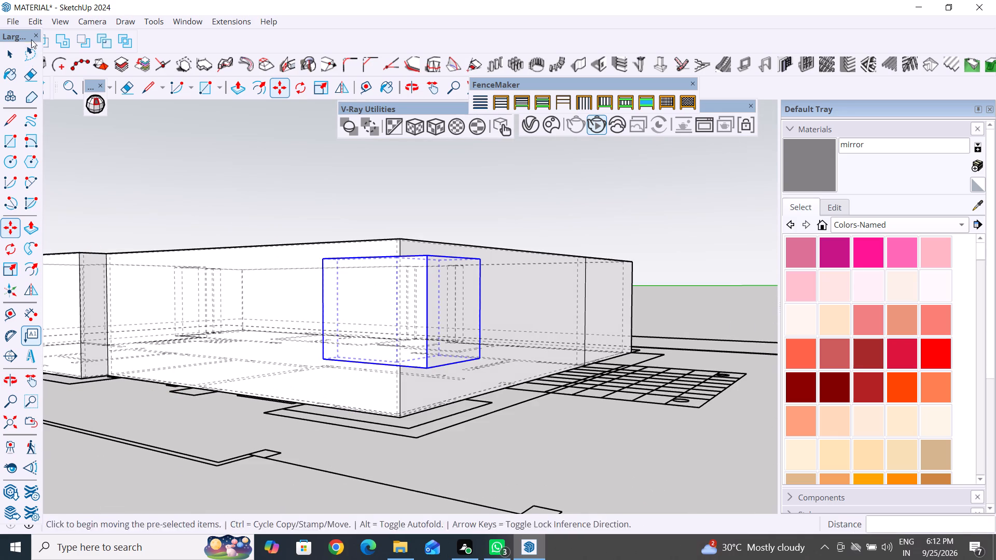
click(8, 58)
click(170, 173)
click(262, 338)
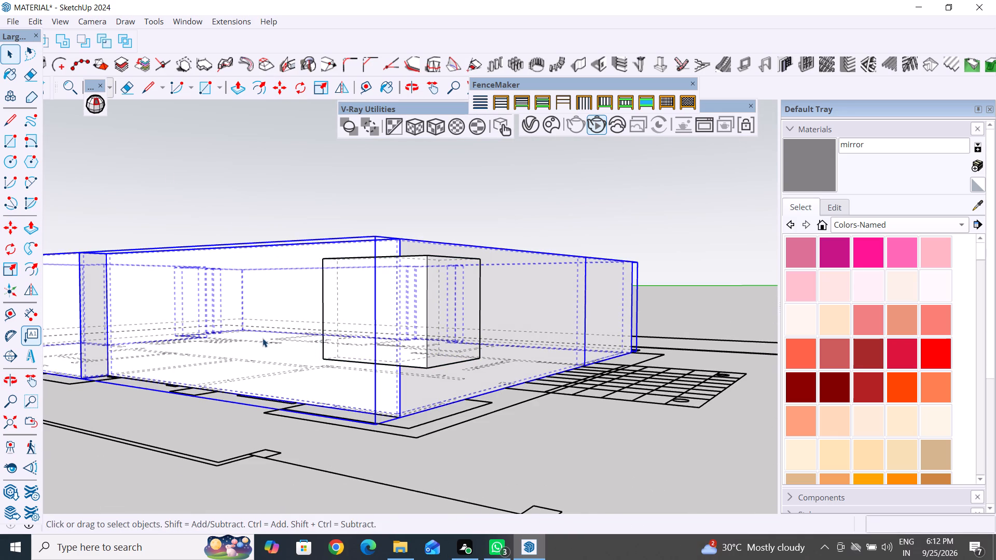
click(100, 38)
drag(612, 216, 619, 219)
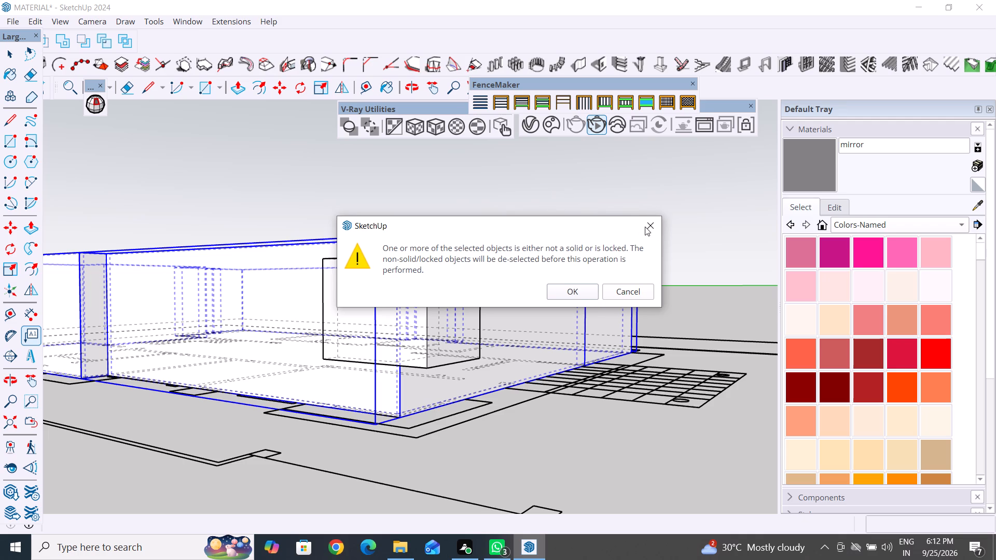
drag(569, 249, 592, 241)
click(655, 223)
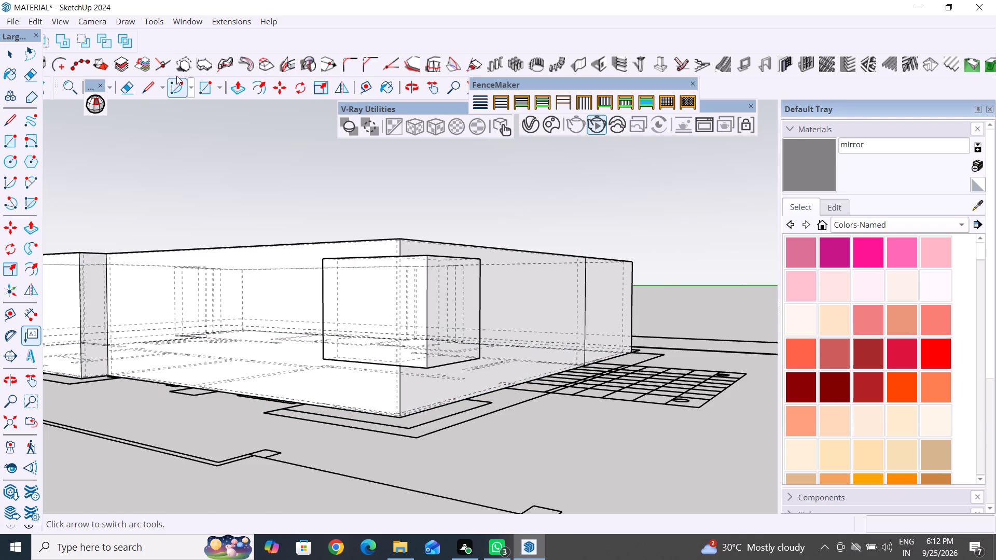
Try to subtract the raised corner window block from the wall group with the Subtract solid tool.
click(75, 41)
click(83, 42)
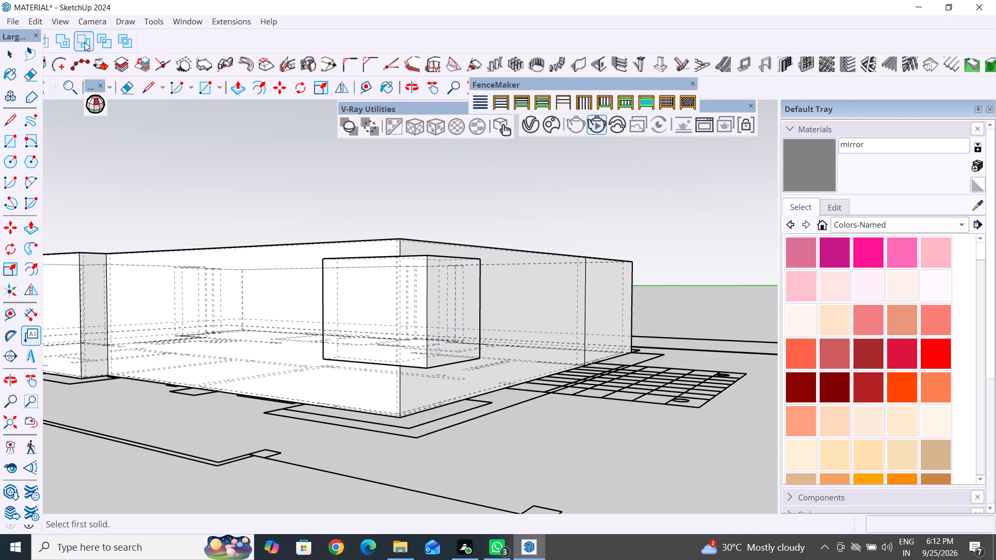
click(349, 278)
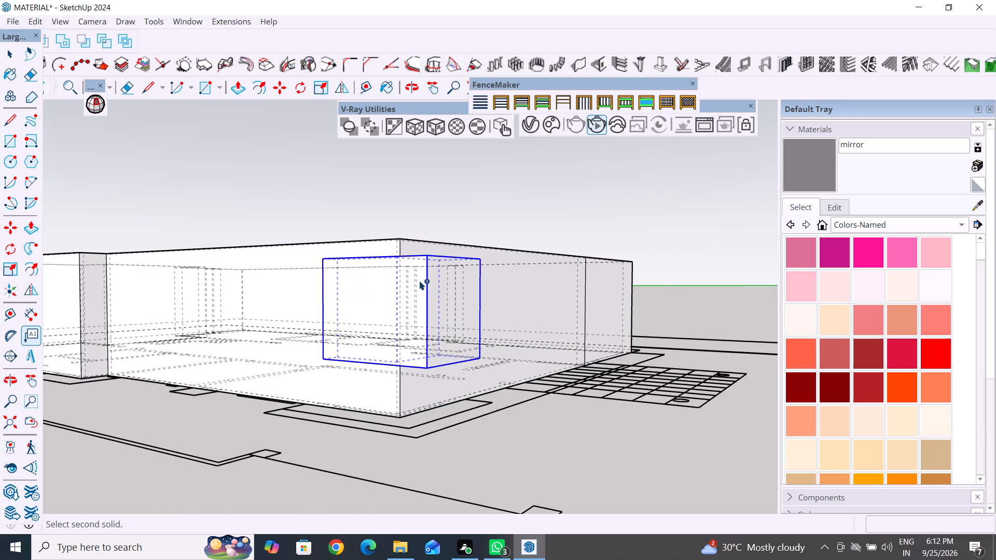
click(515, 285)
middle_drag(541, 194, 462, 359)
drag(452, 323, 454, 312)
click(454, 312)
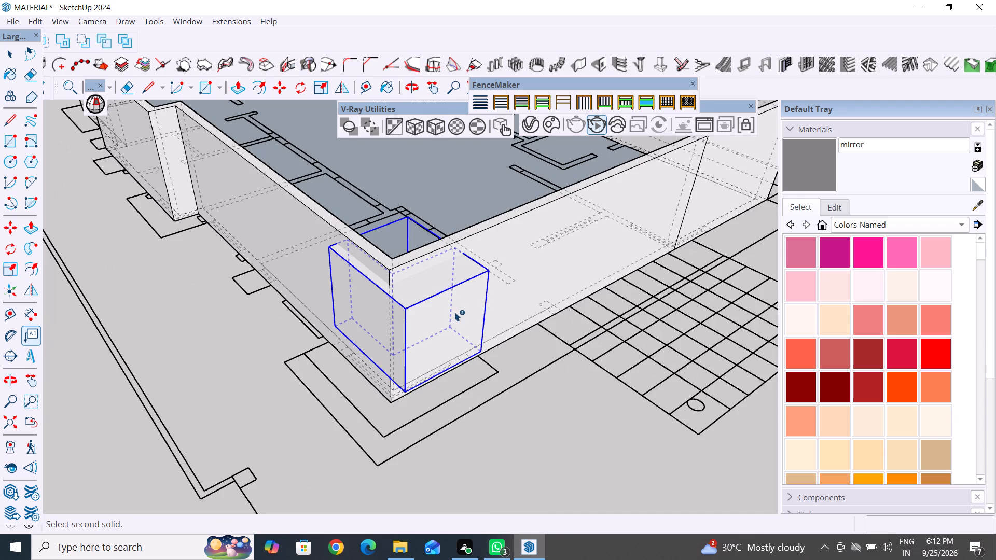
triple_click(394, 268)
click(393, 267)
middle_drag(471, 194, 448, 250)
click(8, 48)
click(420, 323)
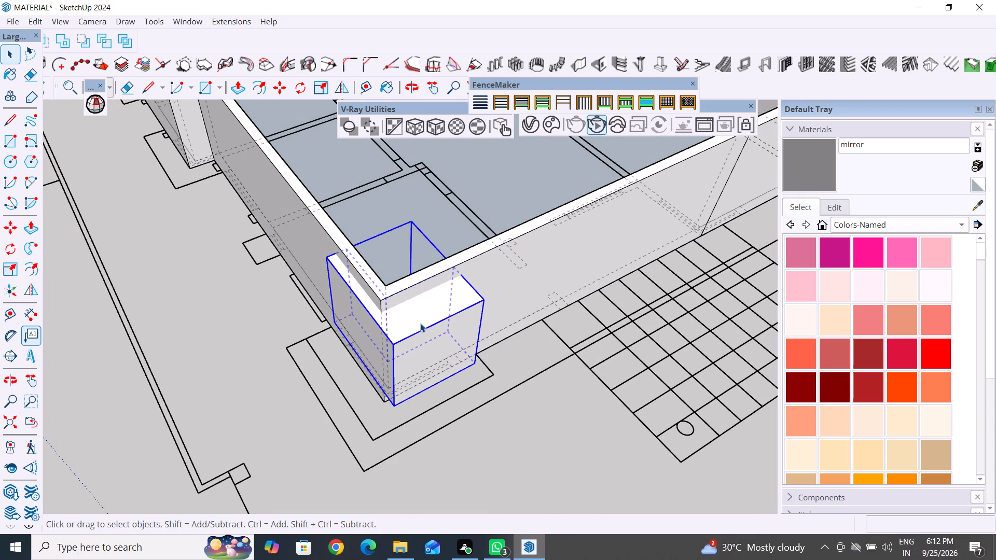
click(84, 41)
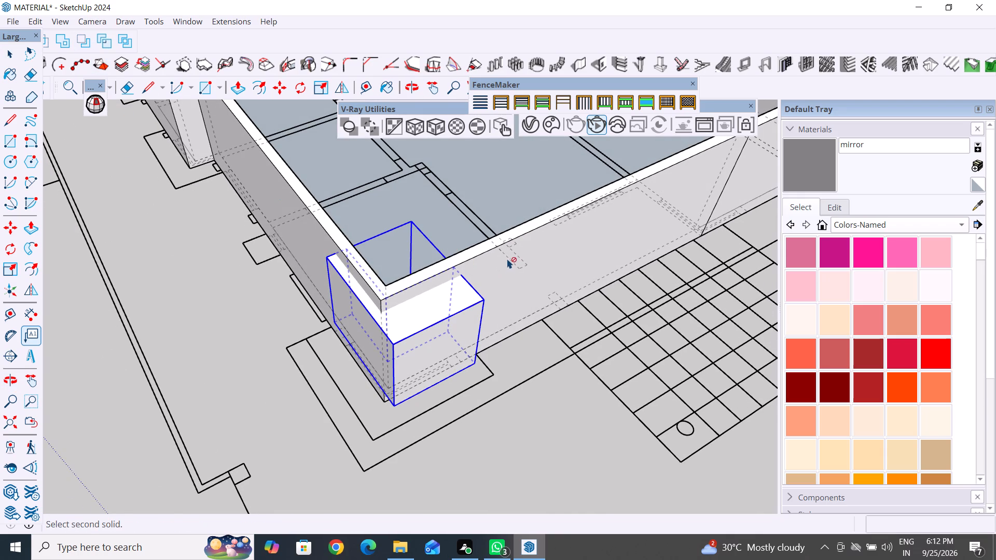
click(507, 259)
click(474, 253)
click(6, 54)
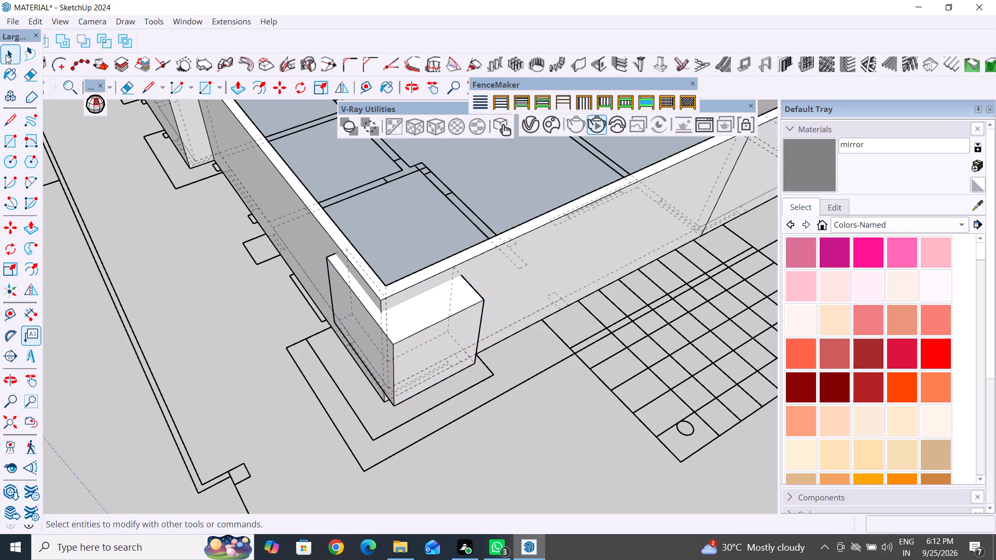
Open the wall group and run Solid Inspector² on its geometry, fixing all the fixable stray edge and external face errors.
click(174, 300)
triple_click(510, 269)
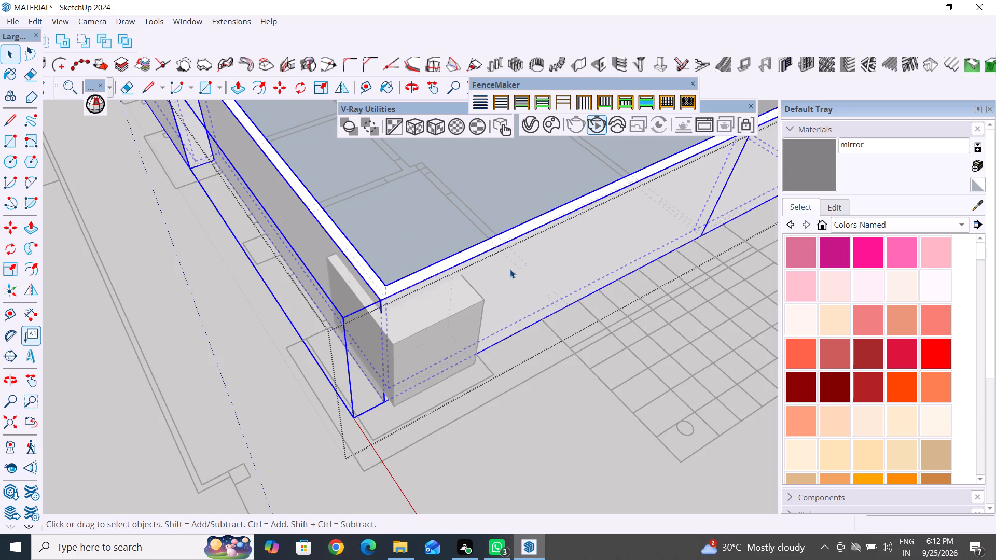
right_click(510, 269)
click(510, 269)
click(91, 103)
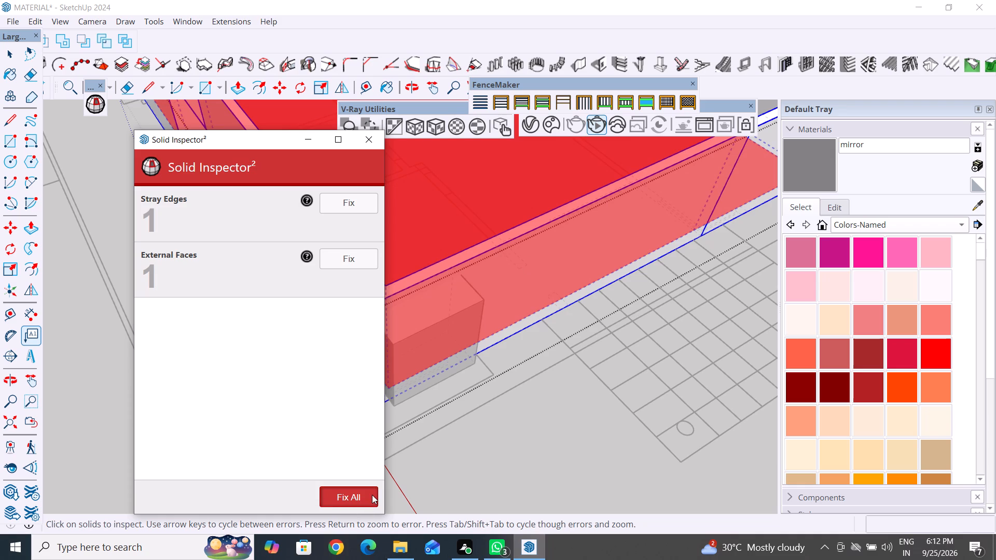
click(372, 495)
click(558, 432)
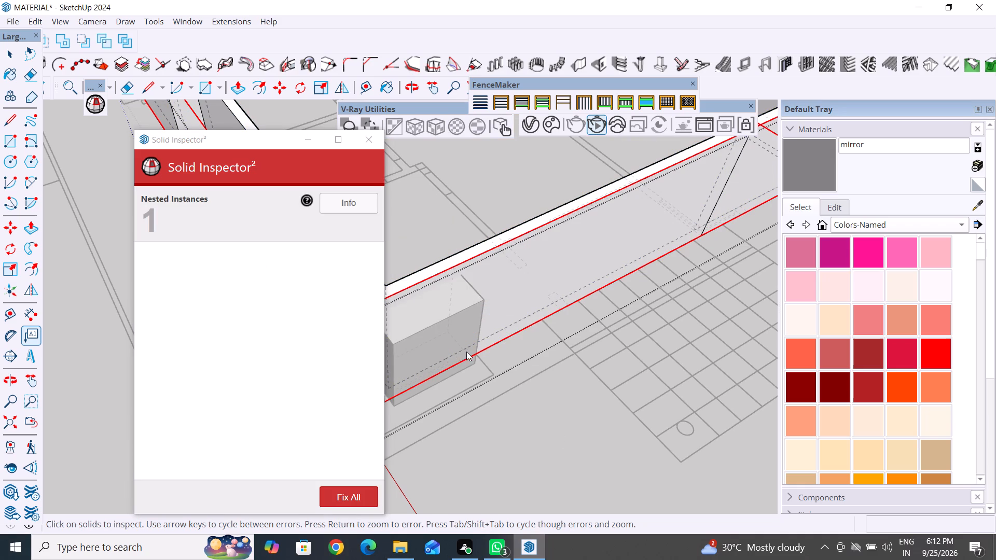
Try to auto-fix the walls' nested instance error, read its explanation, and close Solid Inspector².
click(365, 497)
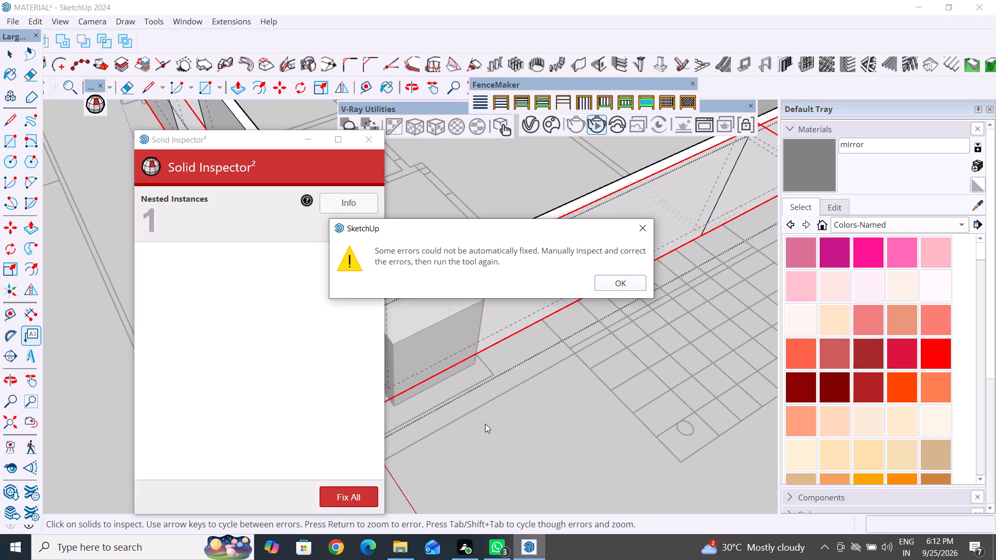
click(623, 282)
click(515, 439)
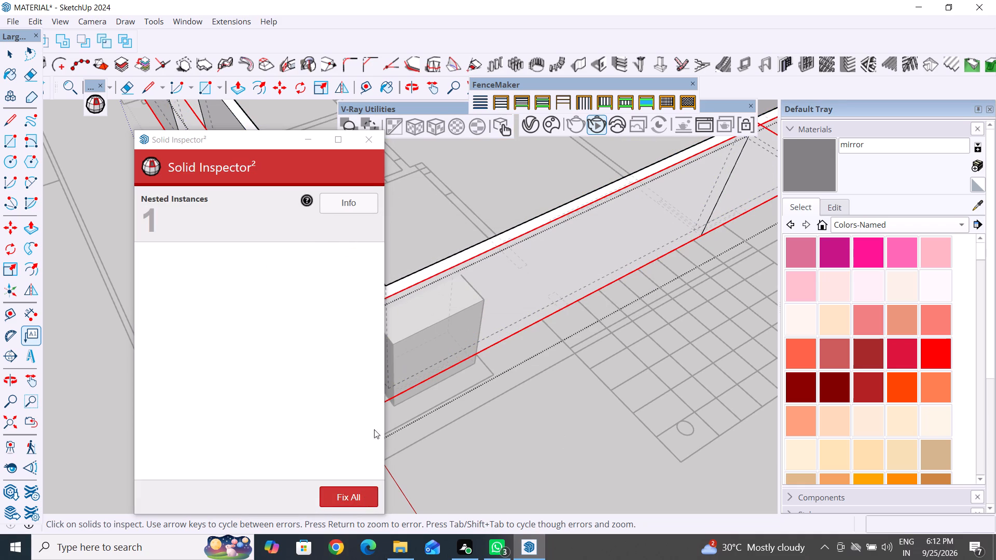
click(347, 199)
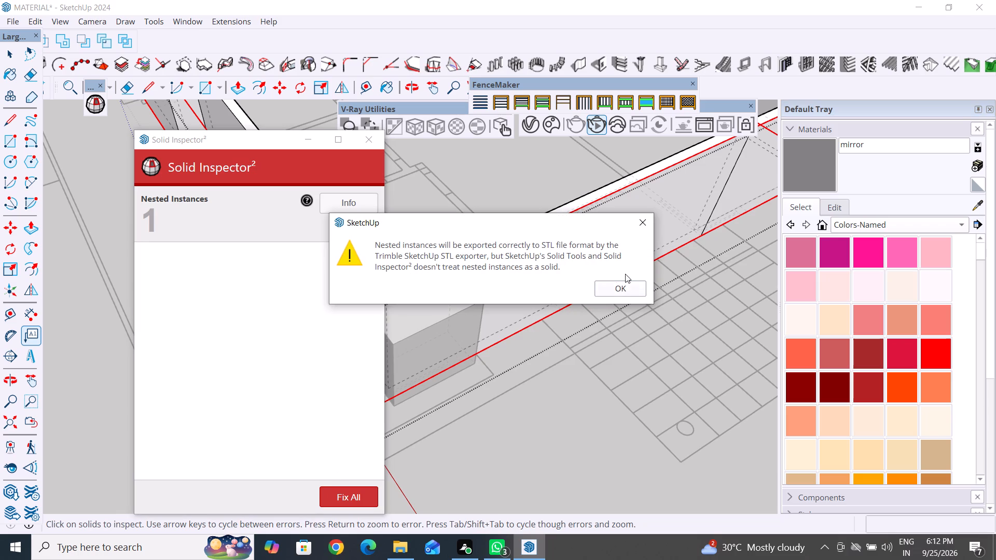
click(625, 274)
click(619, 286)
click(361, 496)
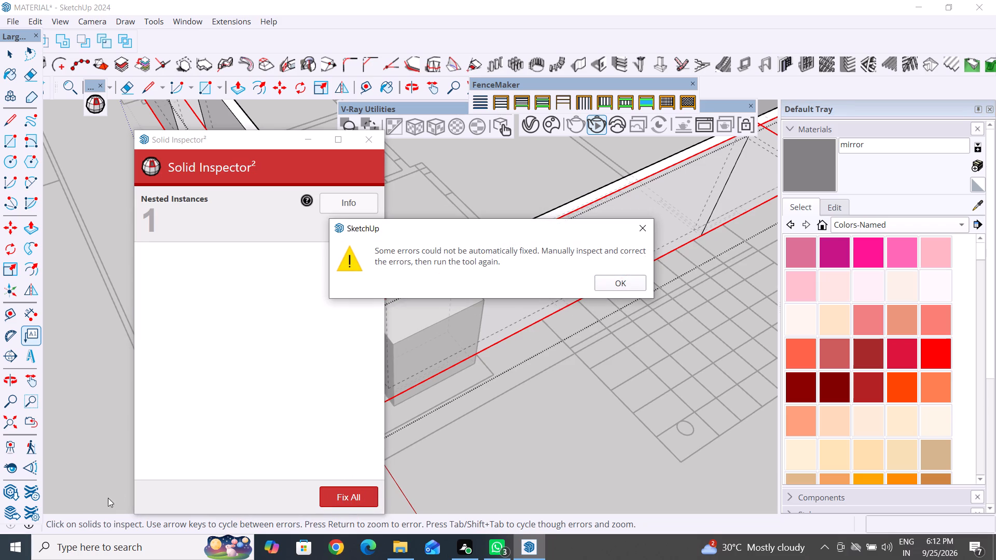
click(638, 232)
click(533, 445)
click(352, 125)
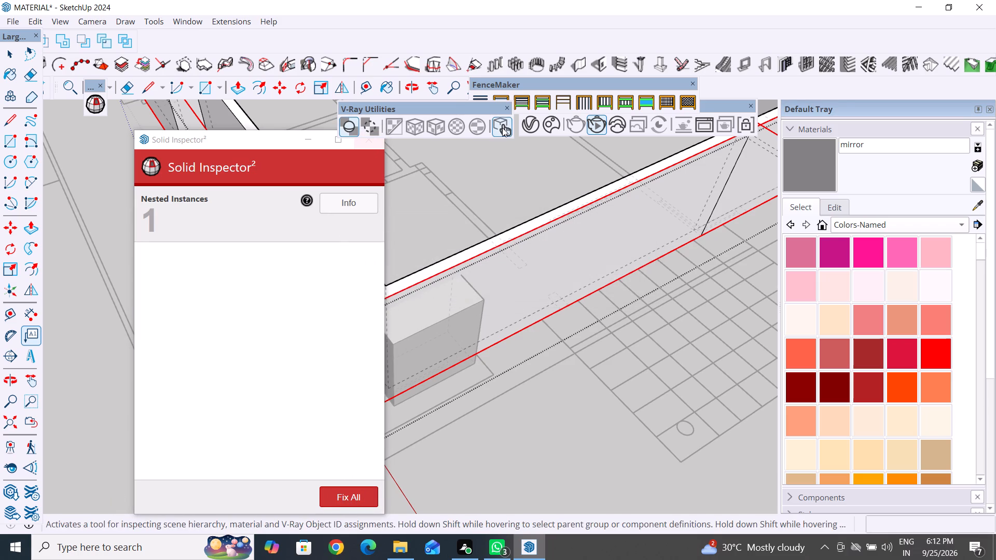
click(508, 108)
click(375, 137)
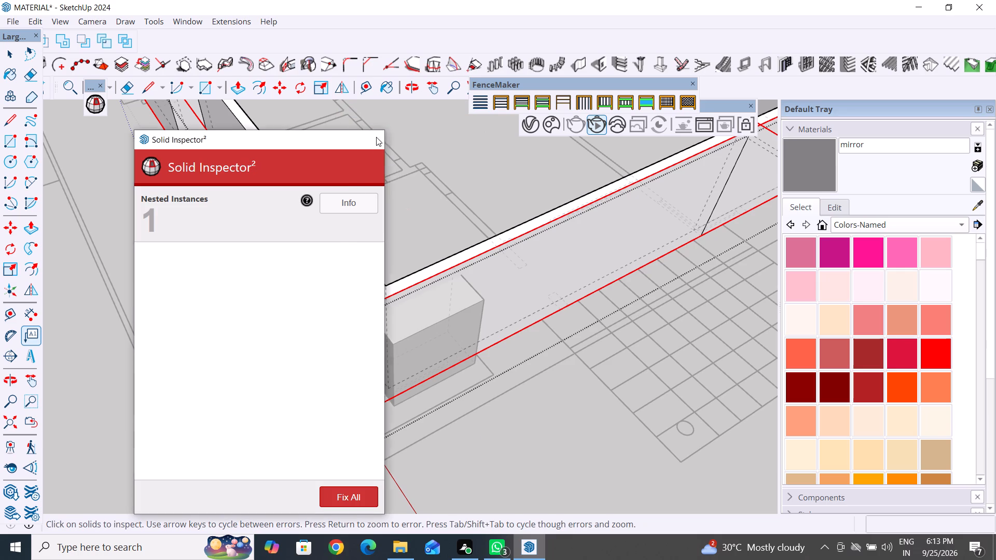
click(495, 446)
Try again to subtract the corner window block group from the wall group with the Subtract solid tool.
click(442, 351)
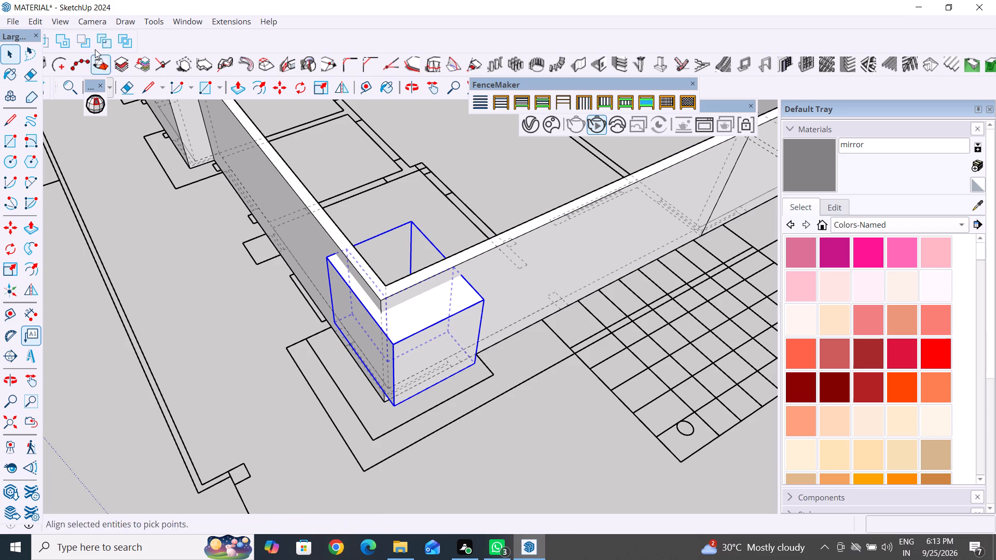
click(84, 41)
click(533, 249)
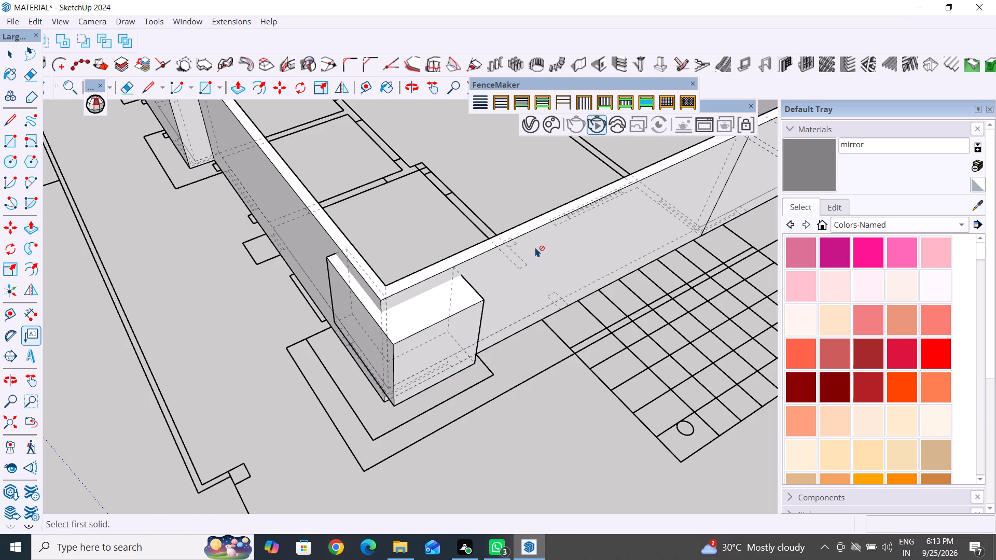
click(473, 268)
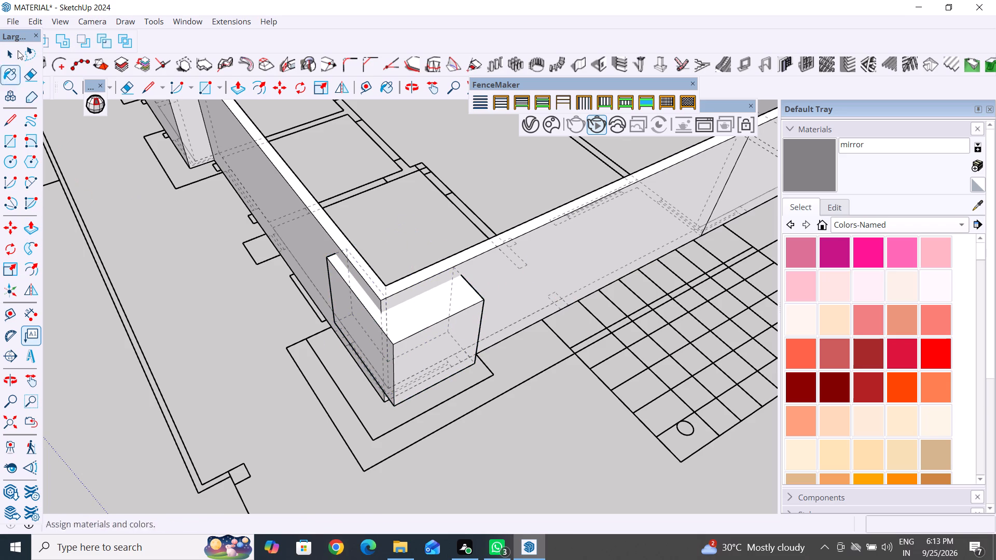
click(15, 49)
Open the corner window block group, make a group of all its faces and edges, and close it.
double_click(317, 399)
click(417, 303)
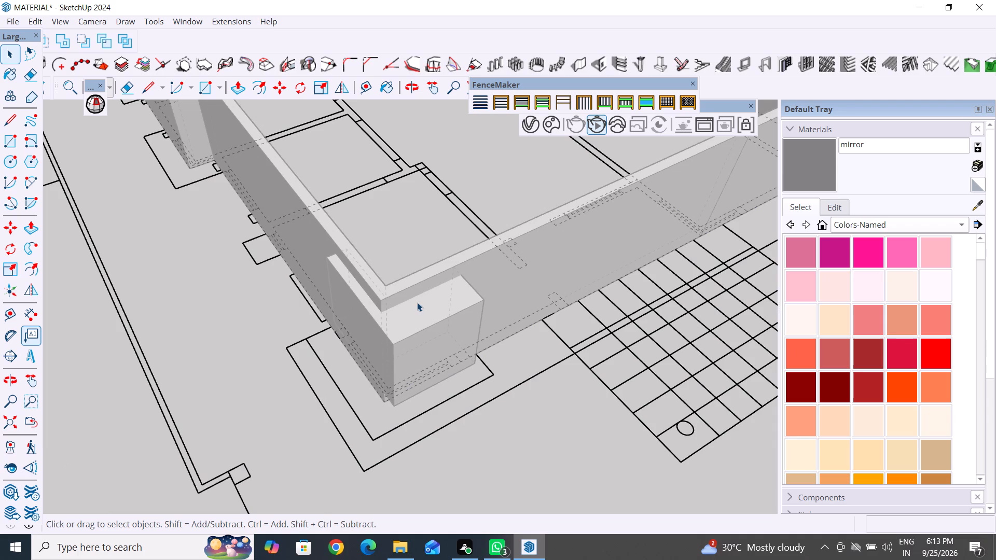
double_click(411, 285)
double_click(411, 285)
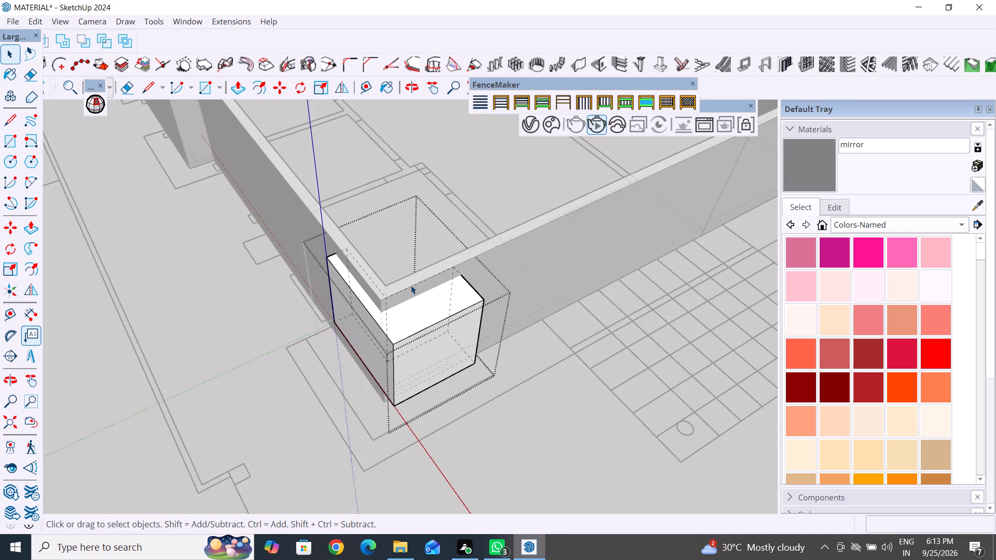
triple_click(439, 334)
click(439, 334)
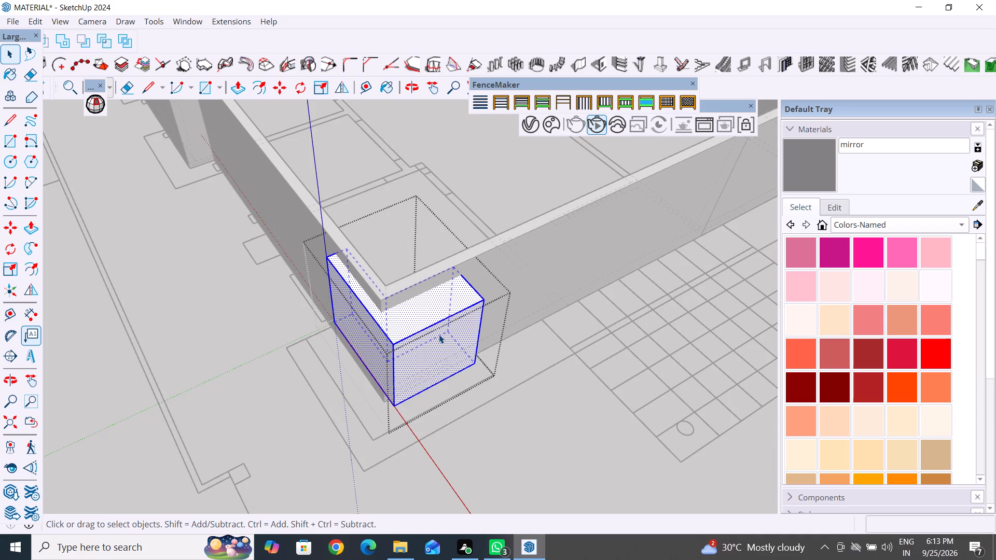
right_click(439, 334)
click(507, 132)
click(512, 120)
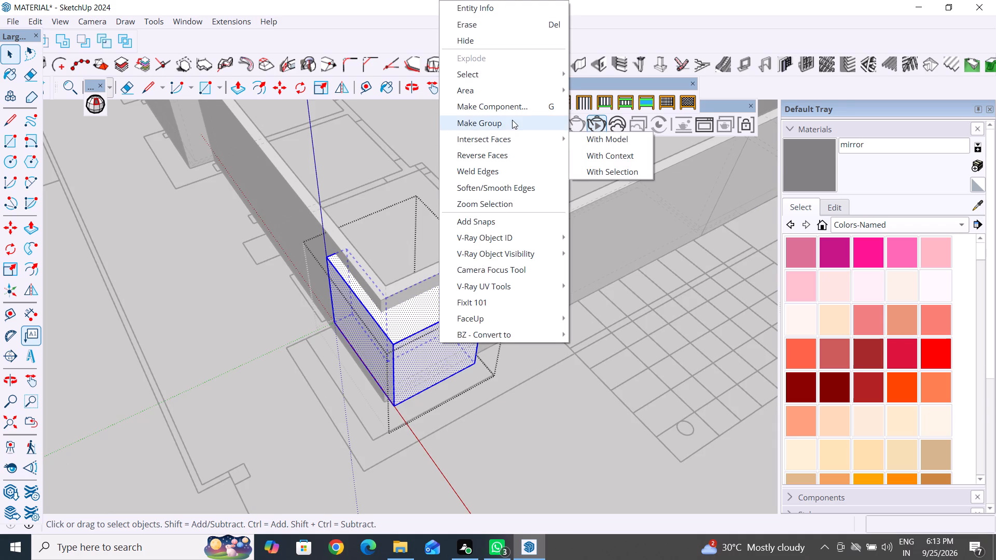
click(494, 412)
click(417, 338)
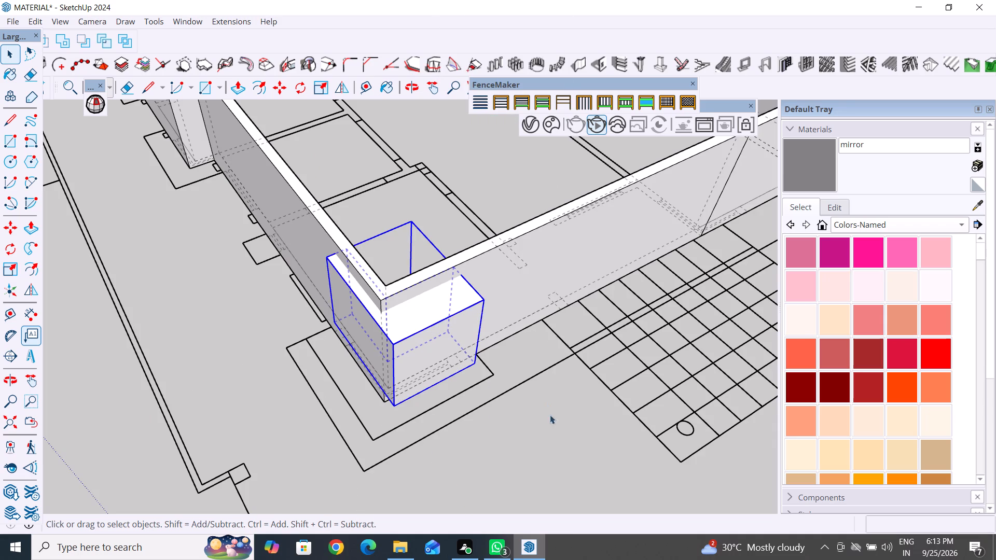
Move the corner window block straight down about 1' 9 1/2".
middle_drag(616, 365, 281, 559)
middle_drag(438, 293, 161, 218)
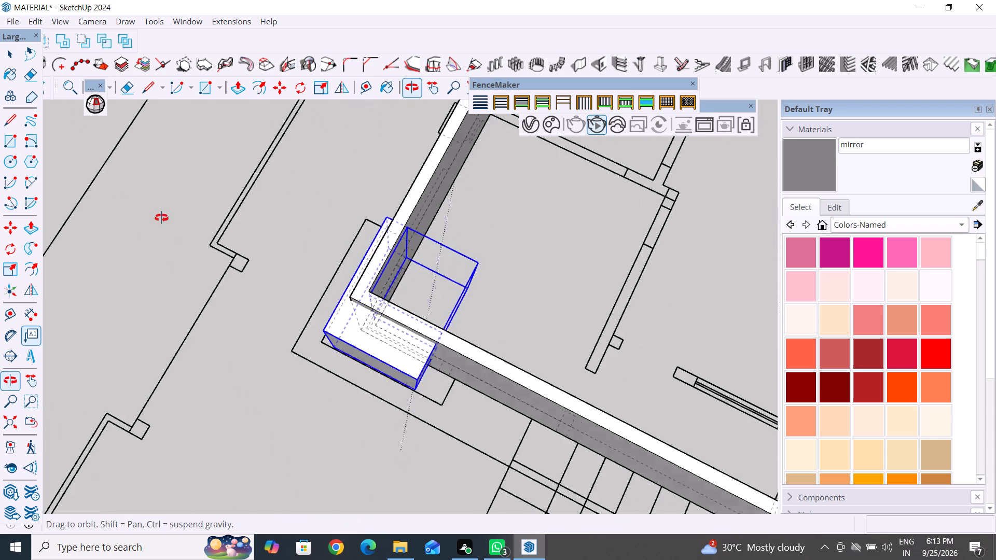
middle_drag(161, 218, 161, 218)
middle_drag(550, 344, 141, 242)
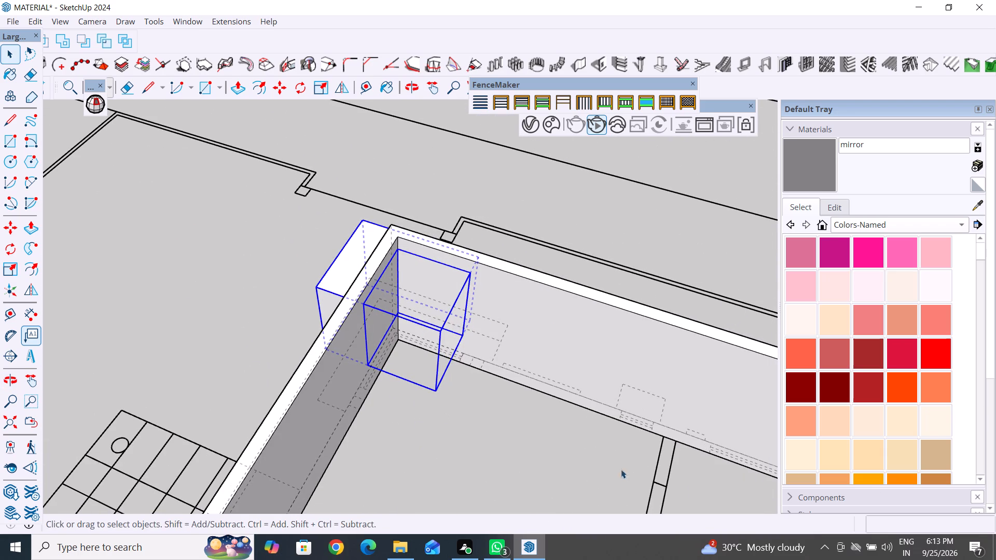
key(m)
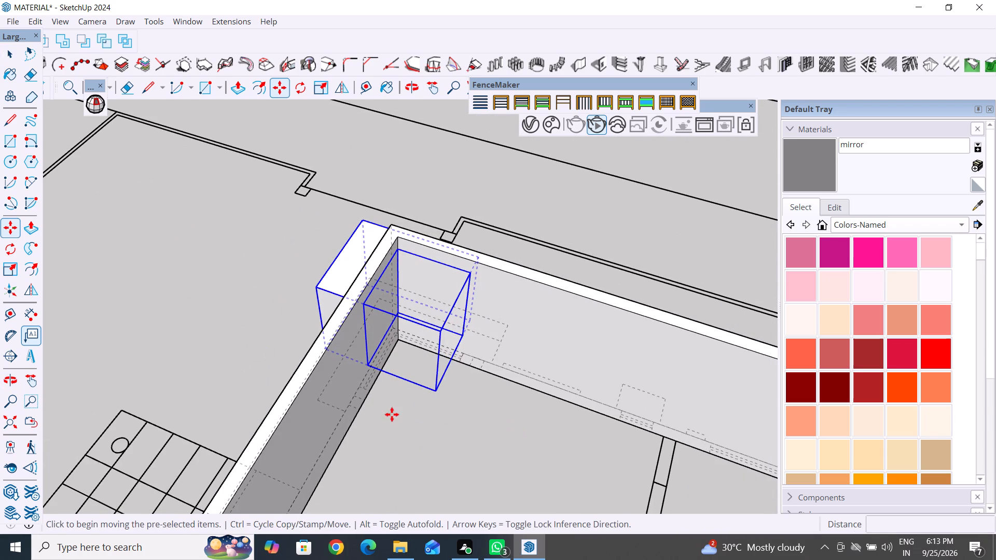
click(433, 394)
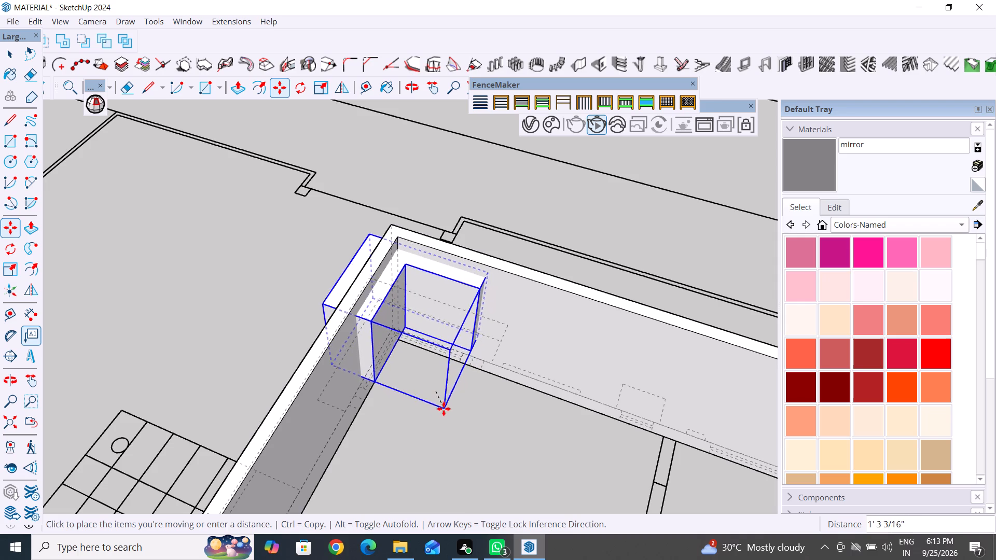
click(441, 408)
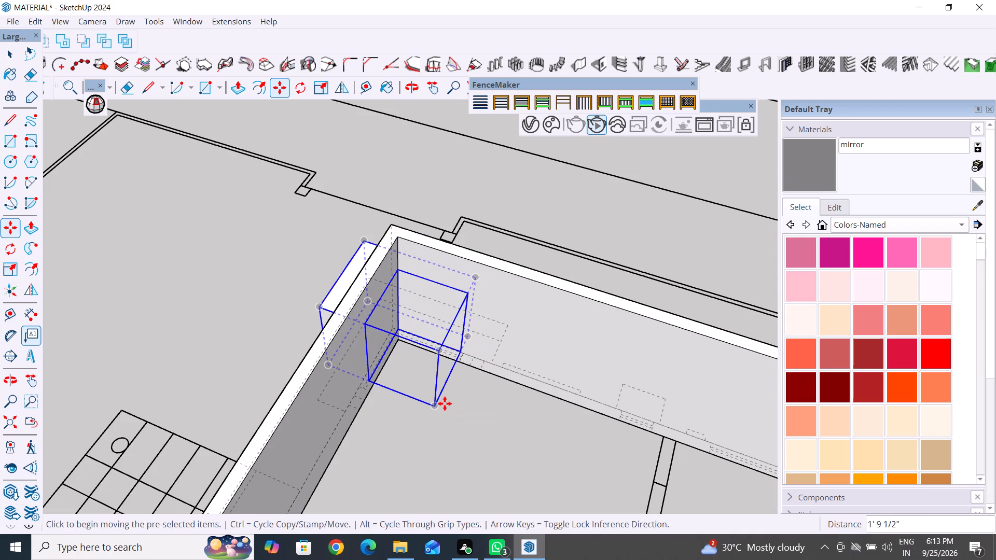
Undo the block move and the preceding edits back to before the corner window block was extruded.
key(Escape)
key(ctrl+z)
key(ctrl+z)
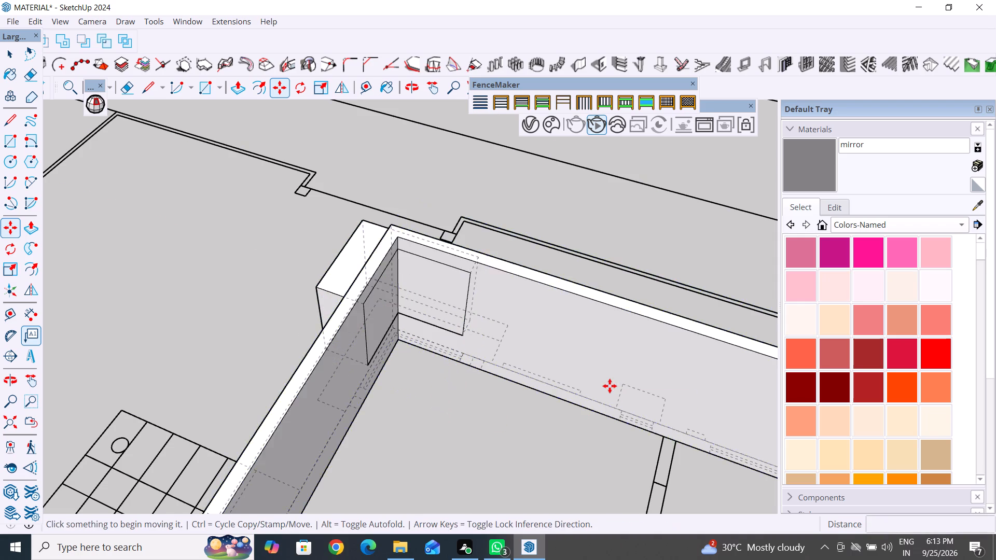
key(ctrl+z)
key(ctrl+z)
key(ctrl+z)
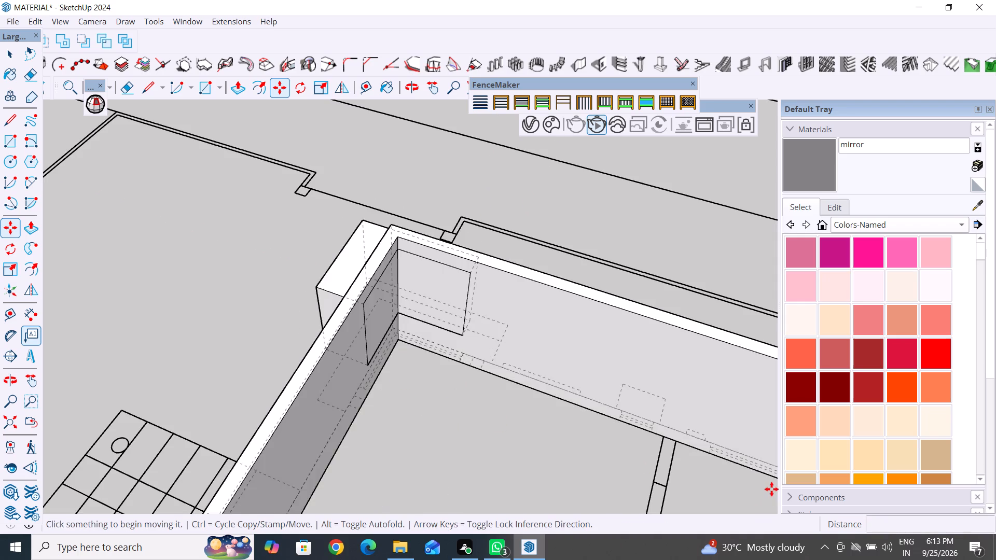
key(ctrl+z)
key(ctrl+z)
key(ctrl+z)
key(ctrl+z)
key(ctrl+z)
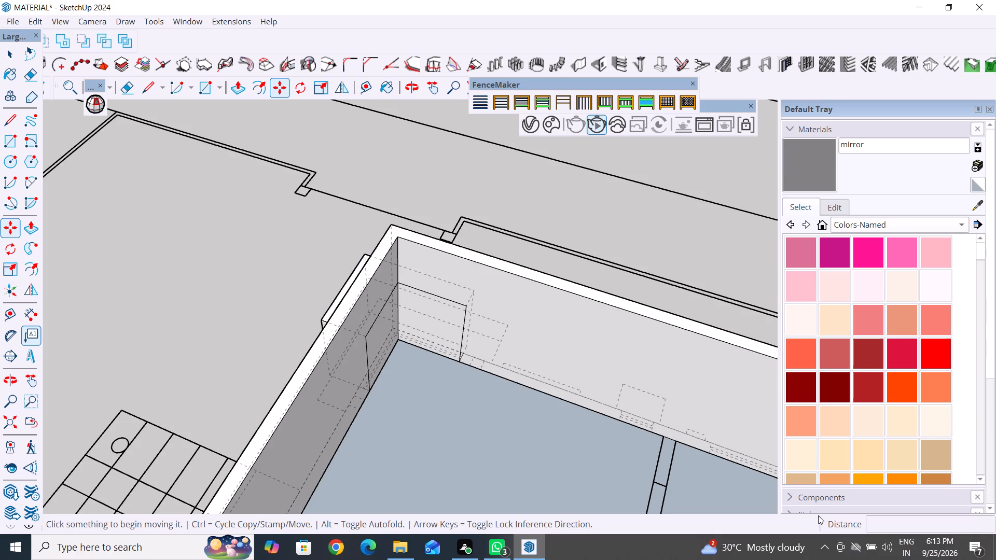
key(ctrl+z)
key(ctrl+z)
key(ctrl+z)
key(ctrl+z)
key(ctrl+z)
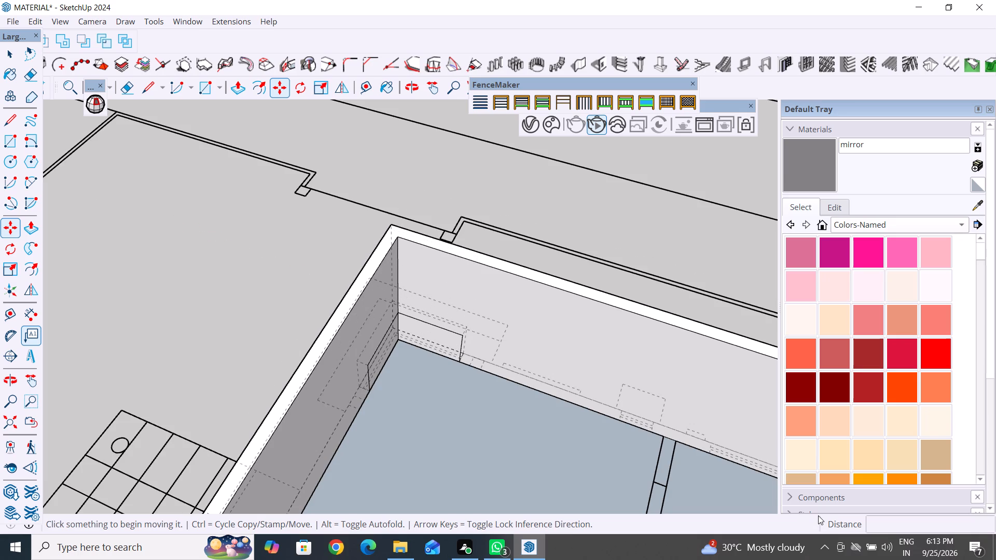
key(ctrl+z)
key(ctrl+z)
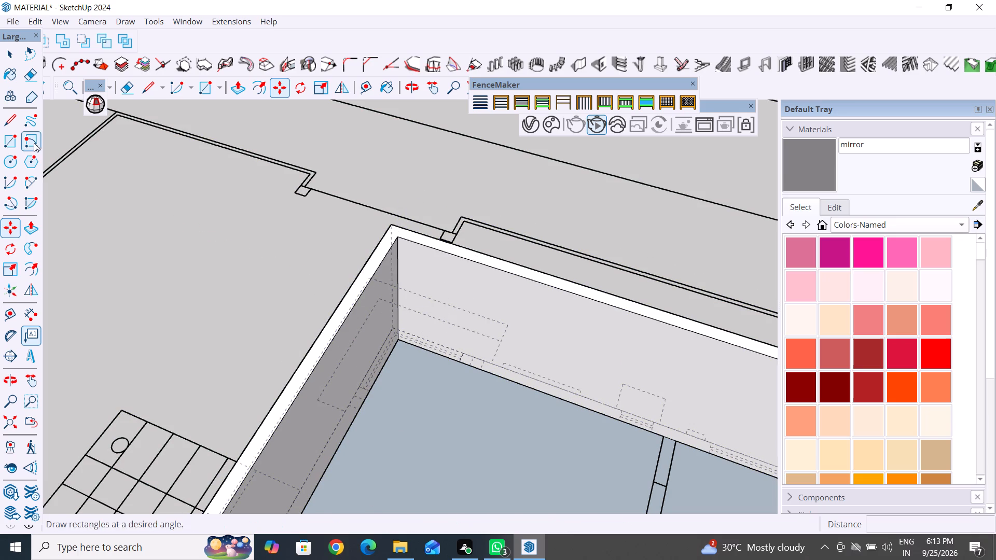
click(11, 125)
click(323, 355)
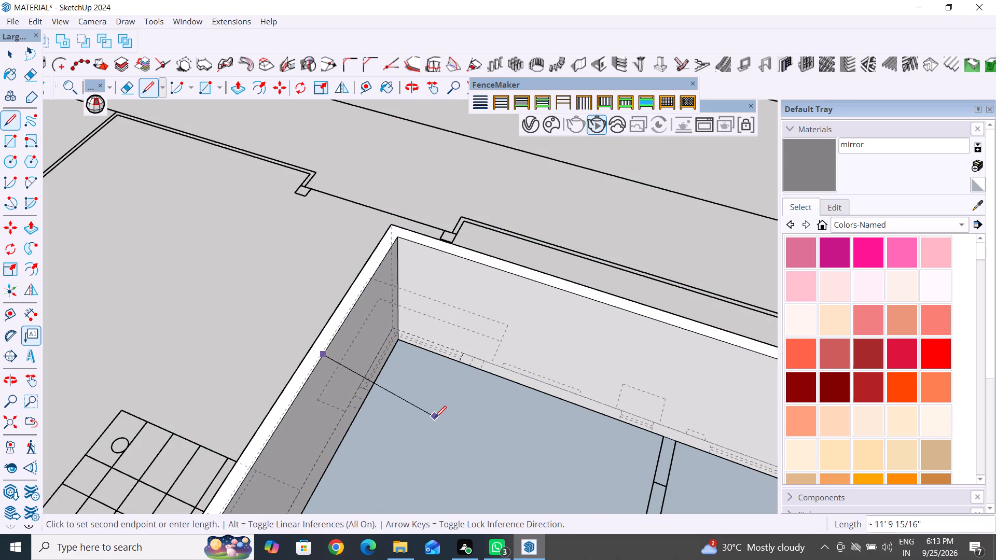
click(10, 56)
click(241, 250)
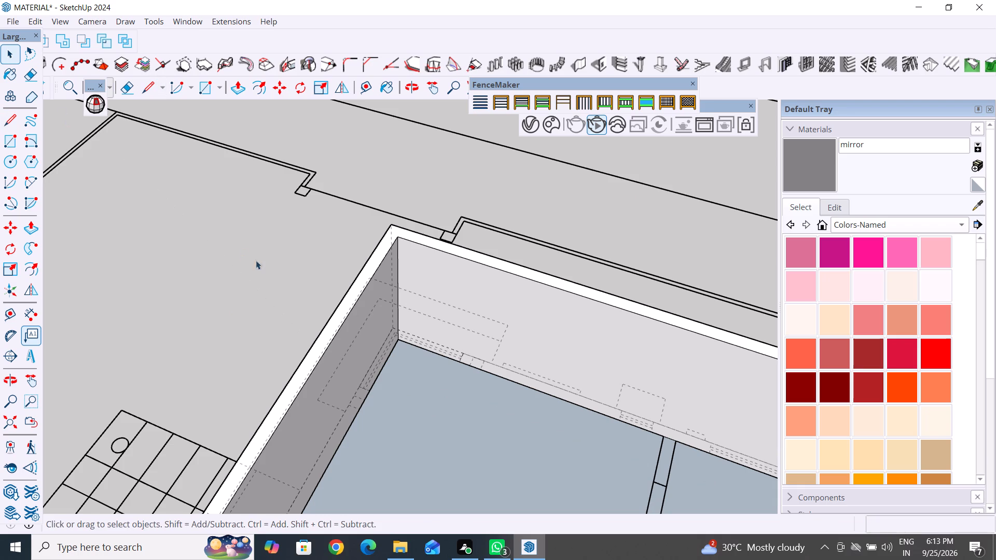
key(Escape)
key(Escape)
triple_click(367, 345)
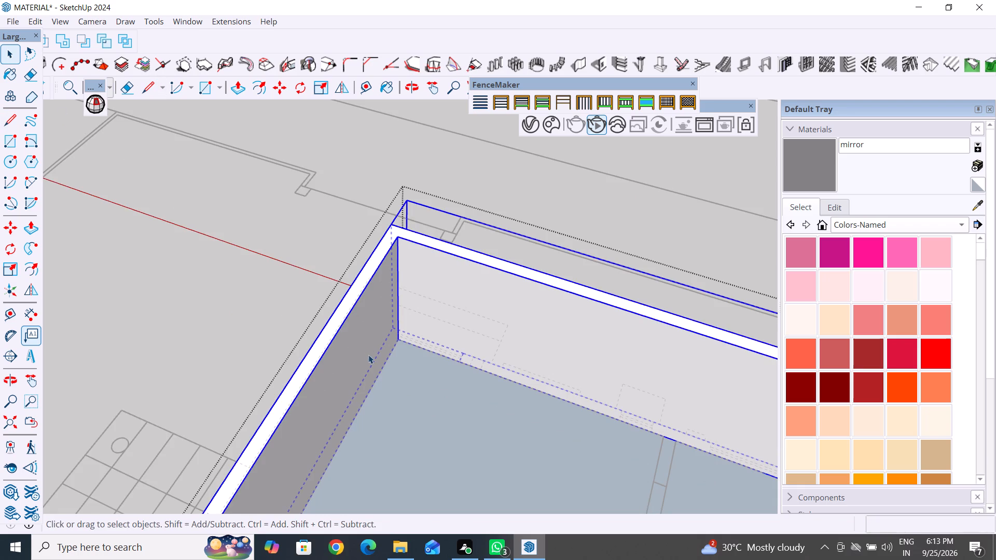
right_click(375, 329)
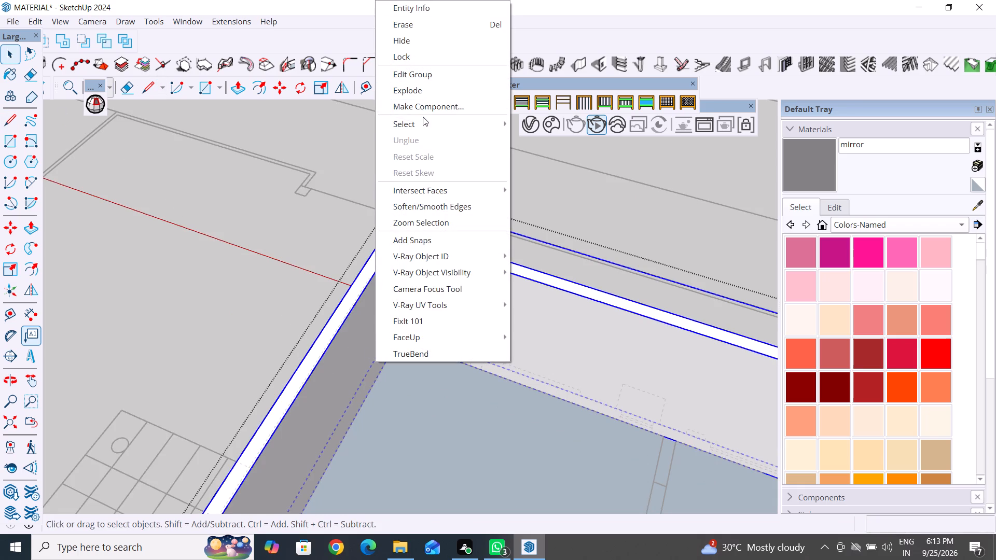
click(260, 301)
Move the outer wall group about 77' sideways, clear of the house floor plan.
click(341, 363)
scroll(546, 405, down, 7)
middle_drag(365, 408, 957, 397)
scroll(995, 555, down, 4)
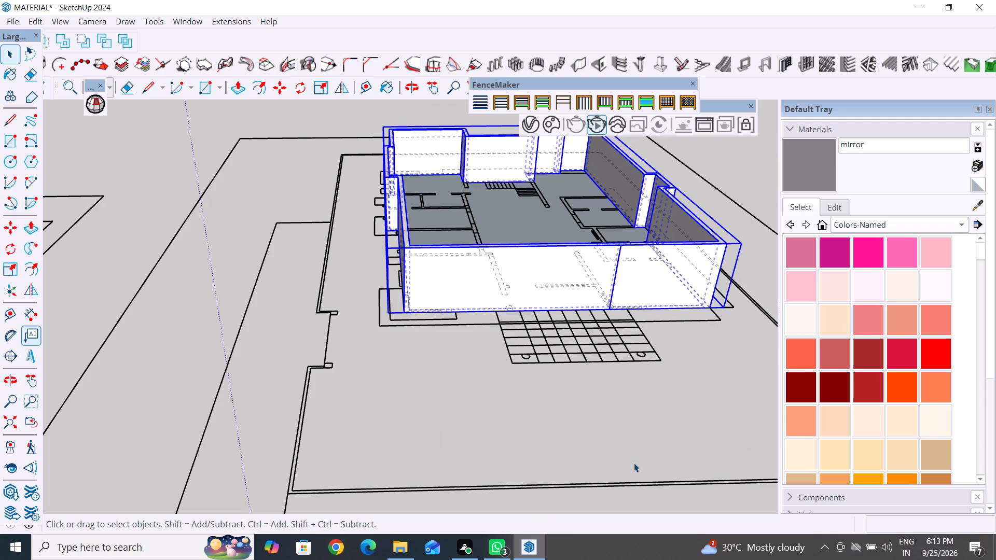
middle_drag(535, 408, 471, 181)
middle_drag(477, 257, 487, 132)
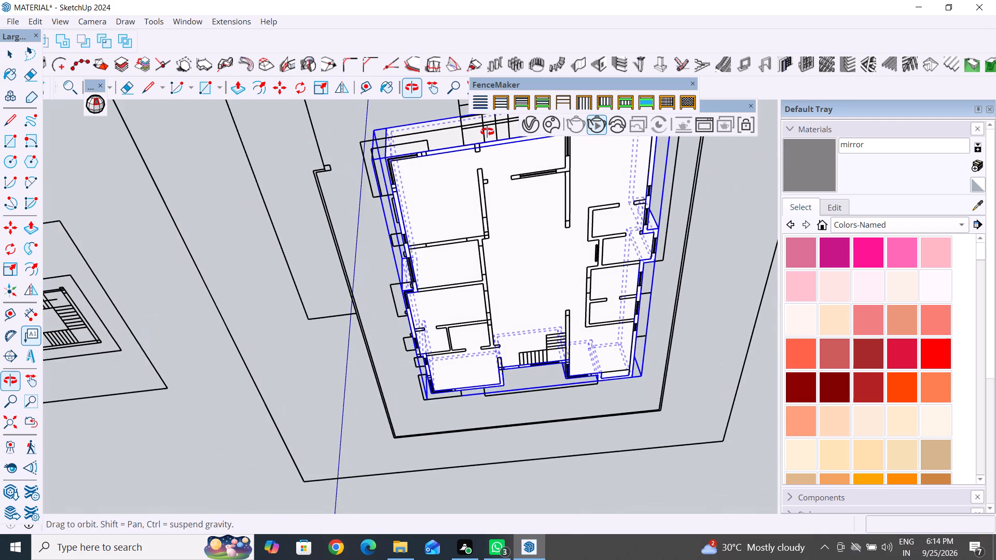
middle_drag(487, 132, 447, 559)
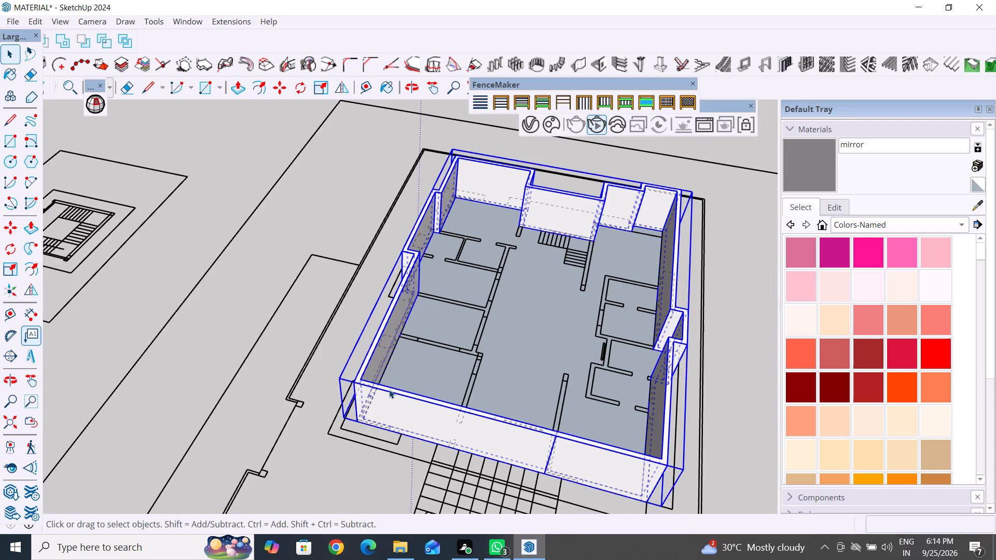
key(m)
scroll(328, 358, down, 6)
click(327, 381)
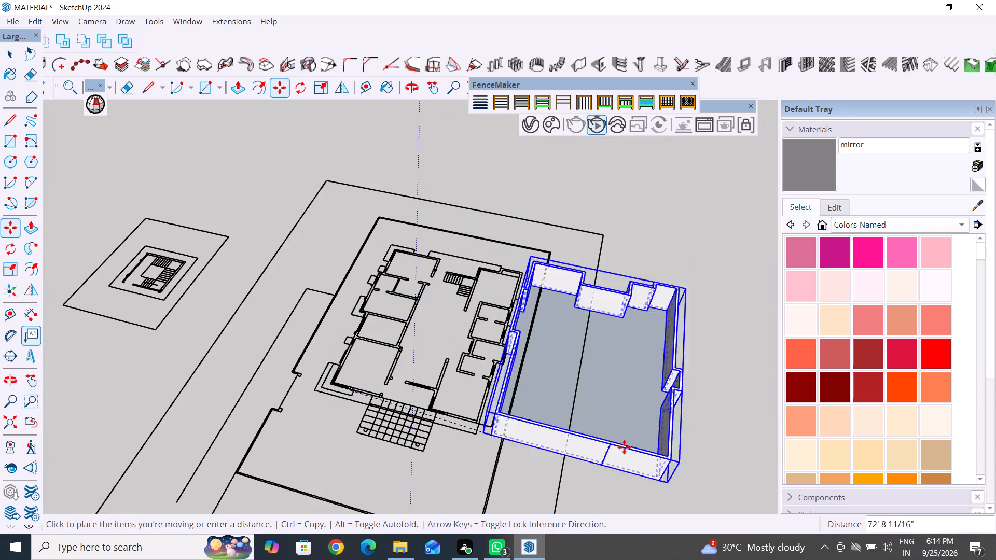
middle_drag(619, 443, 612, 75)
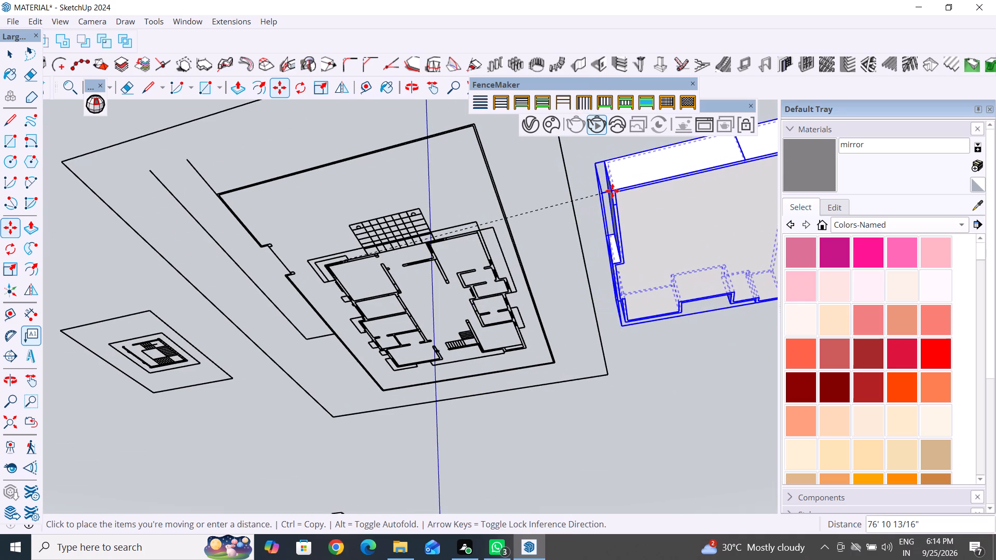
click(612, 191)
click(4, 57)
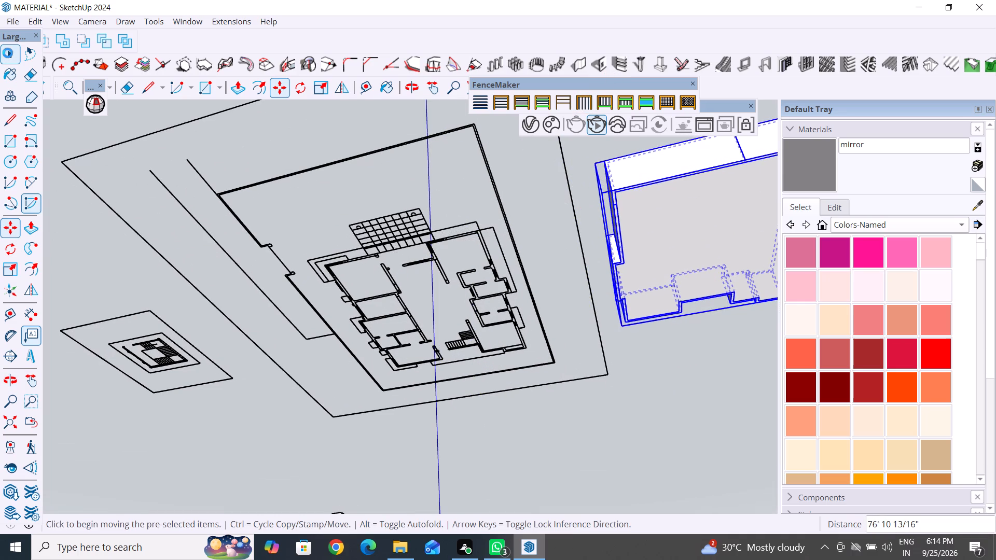
Examine the moved wall group from below and above, and open it to check its nested geometry.
scroll(211, 344, down, 6)
scroll(631, 280, up, 4)
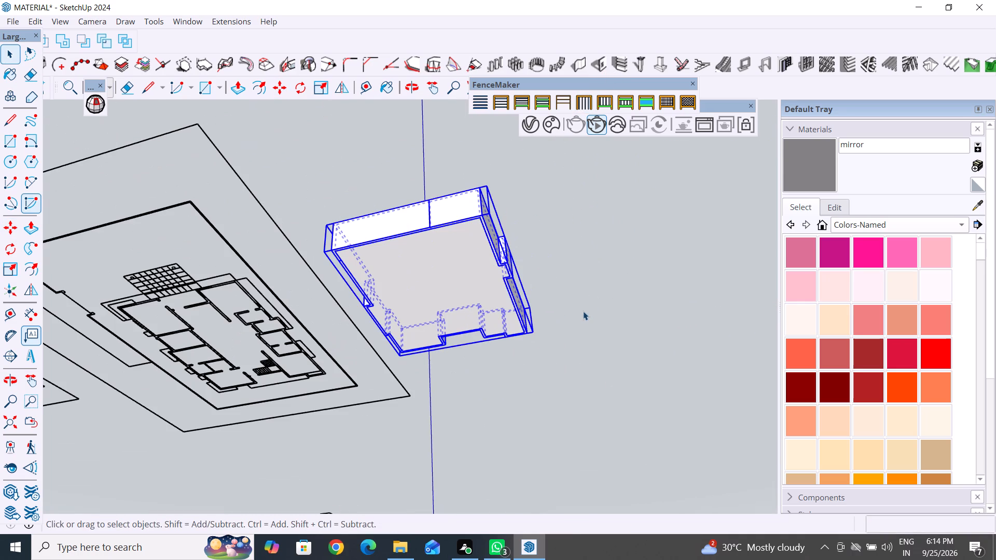
key(Escape)
key(k)
middle_drag(524, 363, 553, 179)
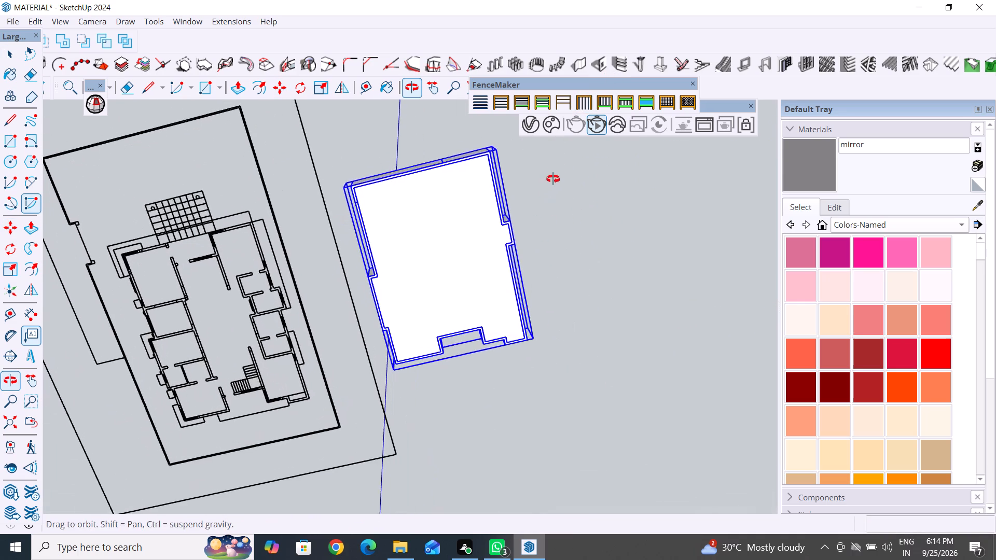
middle_drag(553, 179, 528, 559)
middle_drag(525, 348, 509, 516)
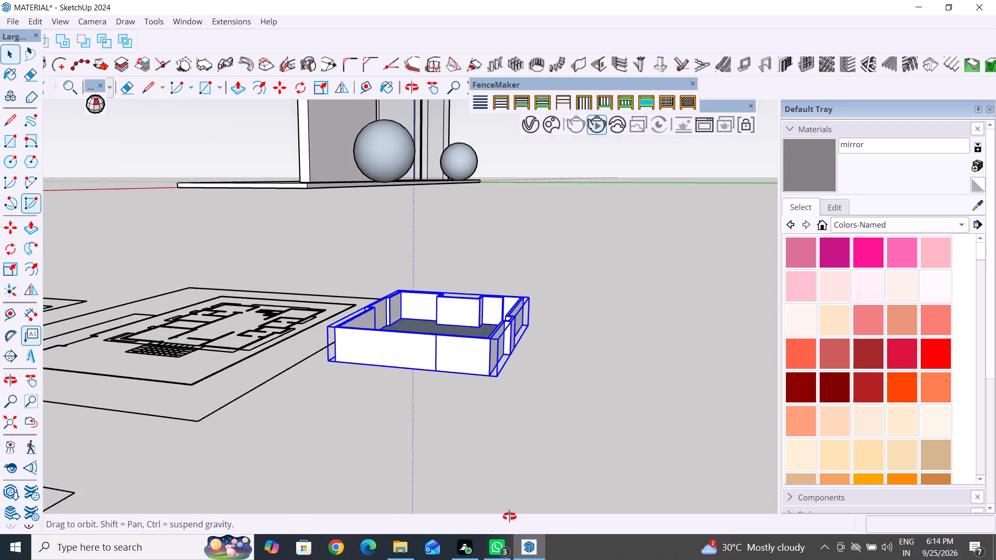
middle_drag(509, 516, 505, 559)
click(444, 352)
triple_click(443, 352)
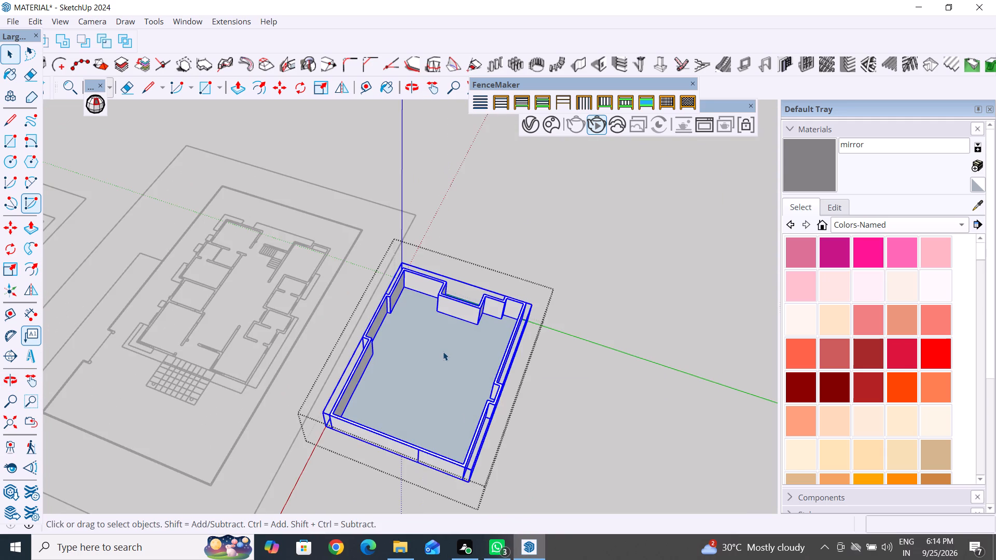
Undo the wall group move and all earlier wall modelling, back to the bare floor plan linework.
key(ctrl+z)
key(ctrl+z)
key(ctrl+z)
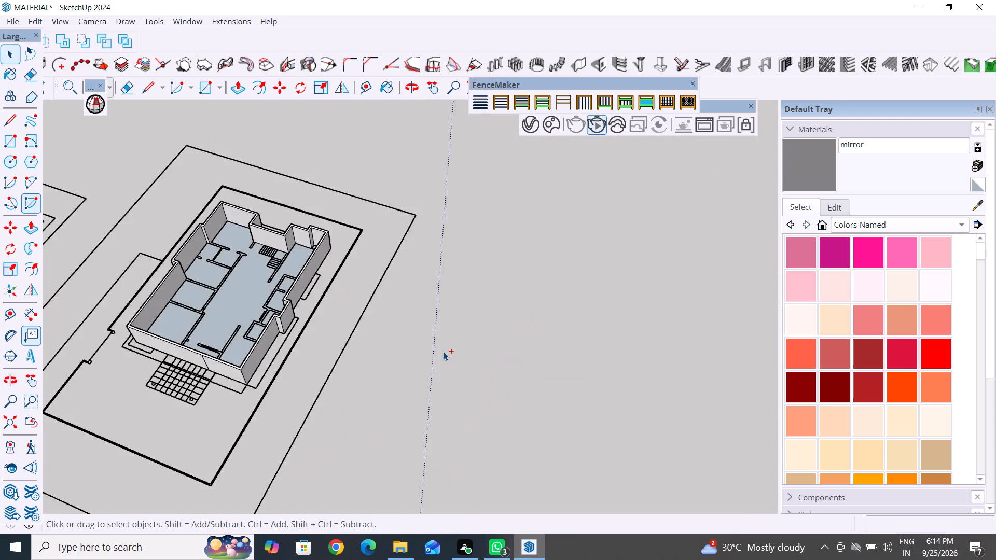
key(ctrl+z)
key(ctrl+z)
key(ctrl+z)
key(ctrl+z)
key(ctrl+z)
key(Escape)
key(ctrl+z)
key(ctrl+z)
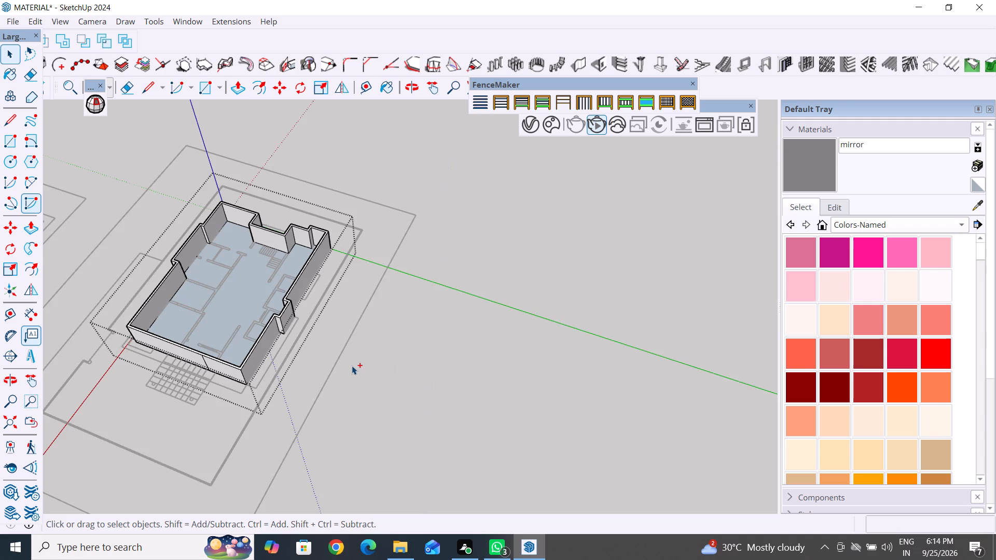
key(ctrl+z)
key(ctrl+z)
key(ctrl+z)
key(ctrl+z)
key(ctrl+z)
key(ctrl+z)
key(ctrl+z)
key(ctrl+z)
key(ctrl+z)
key(ctrl+z)
key(ctrl+z)
key(ctrl+z)
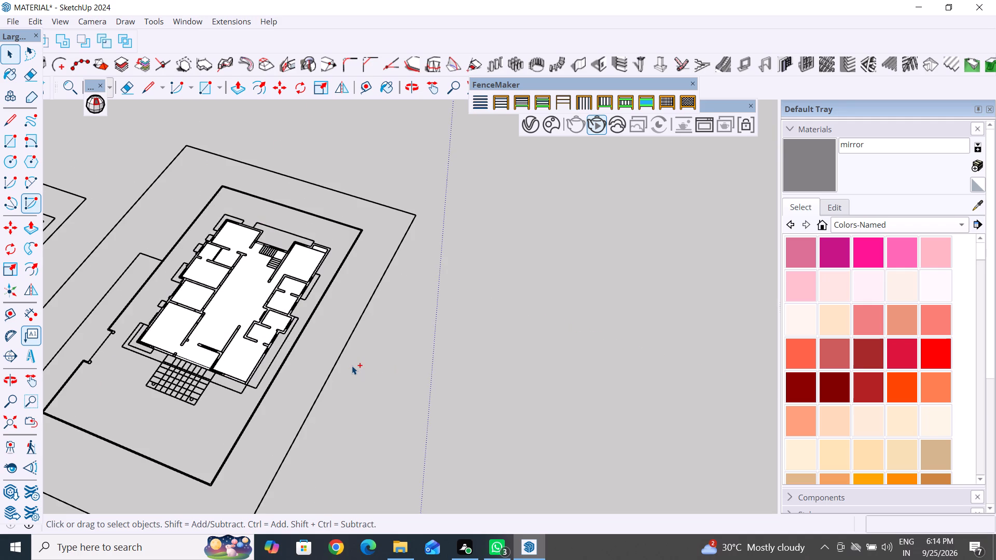
key(ctrl+z)
key(ctrl+z)
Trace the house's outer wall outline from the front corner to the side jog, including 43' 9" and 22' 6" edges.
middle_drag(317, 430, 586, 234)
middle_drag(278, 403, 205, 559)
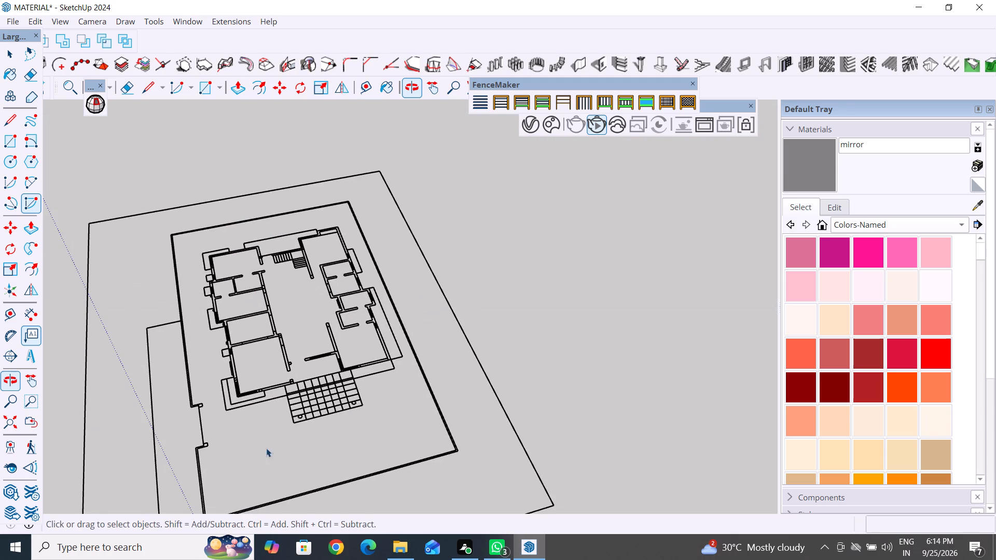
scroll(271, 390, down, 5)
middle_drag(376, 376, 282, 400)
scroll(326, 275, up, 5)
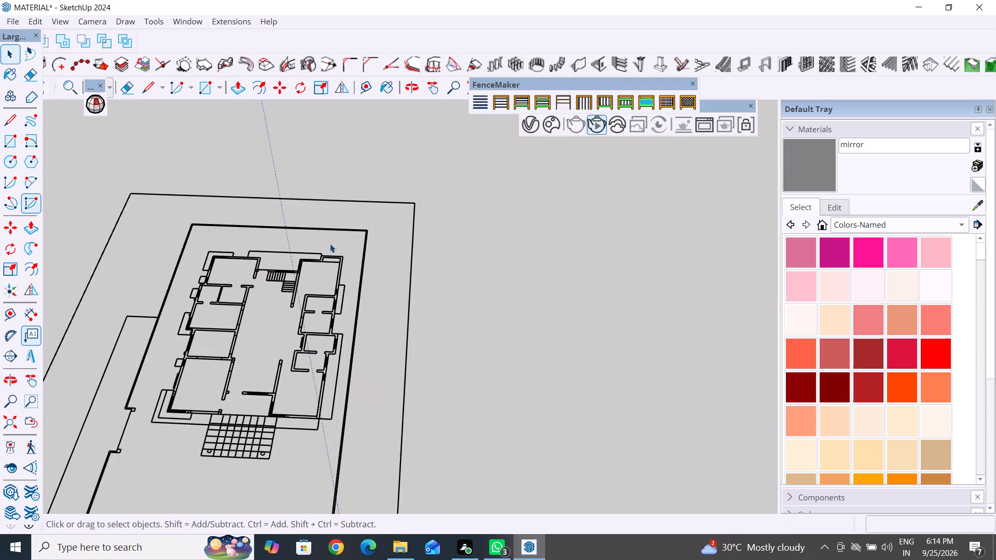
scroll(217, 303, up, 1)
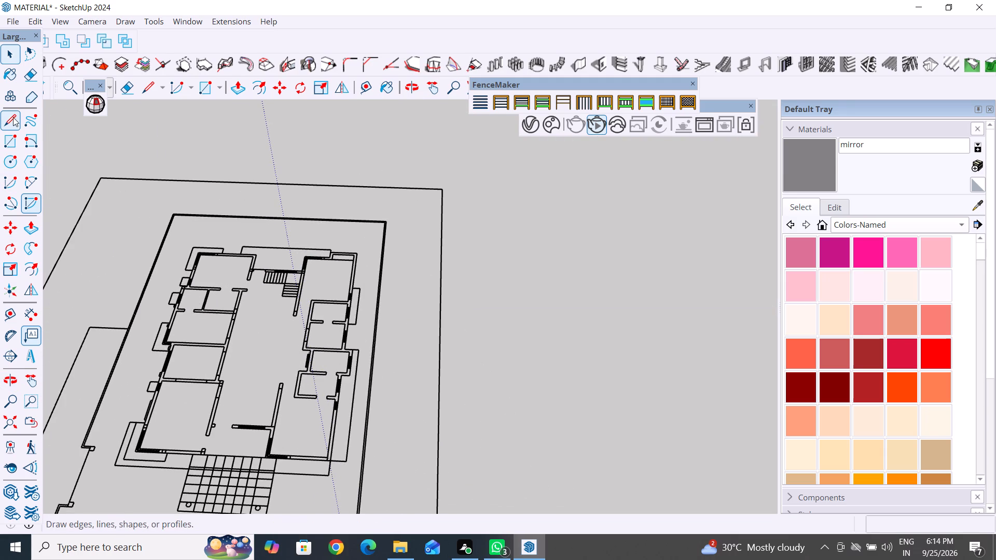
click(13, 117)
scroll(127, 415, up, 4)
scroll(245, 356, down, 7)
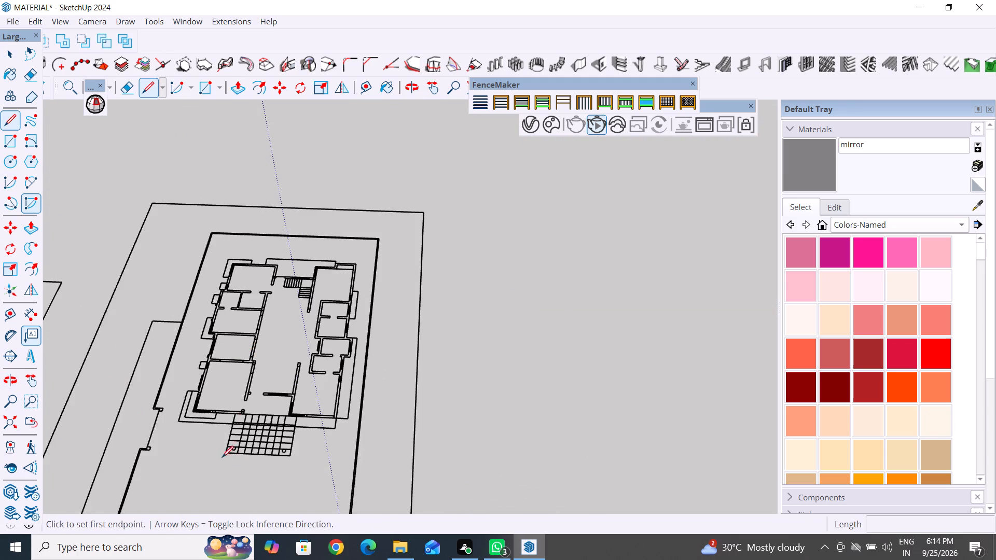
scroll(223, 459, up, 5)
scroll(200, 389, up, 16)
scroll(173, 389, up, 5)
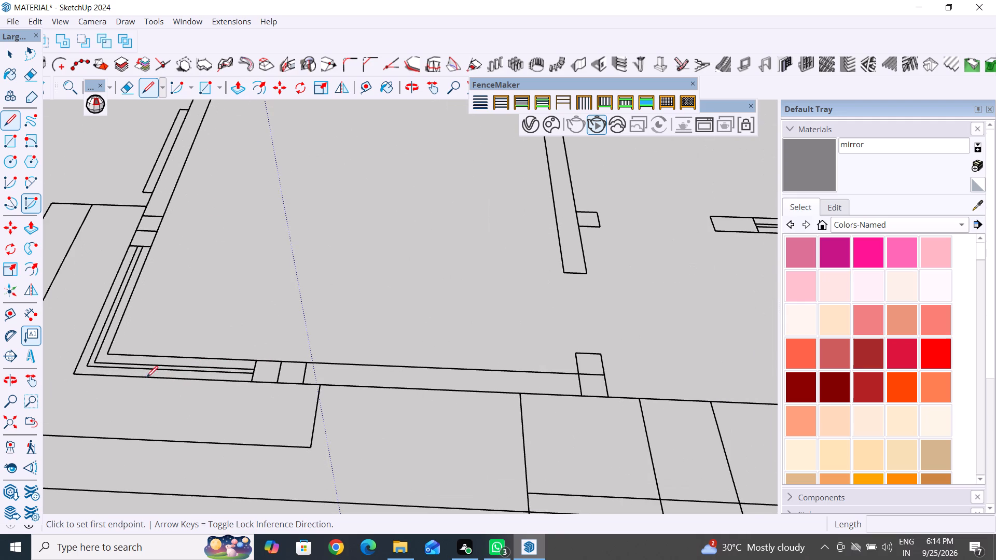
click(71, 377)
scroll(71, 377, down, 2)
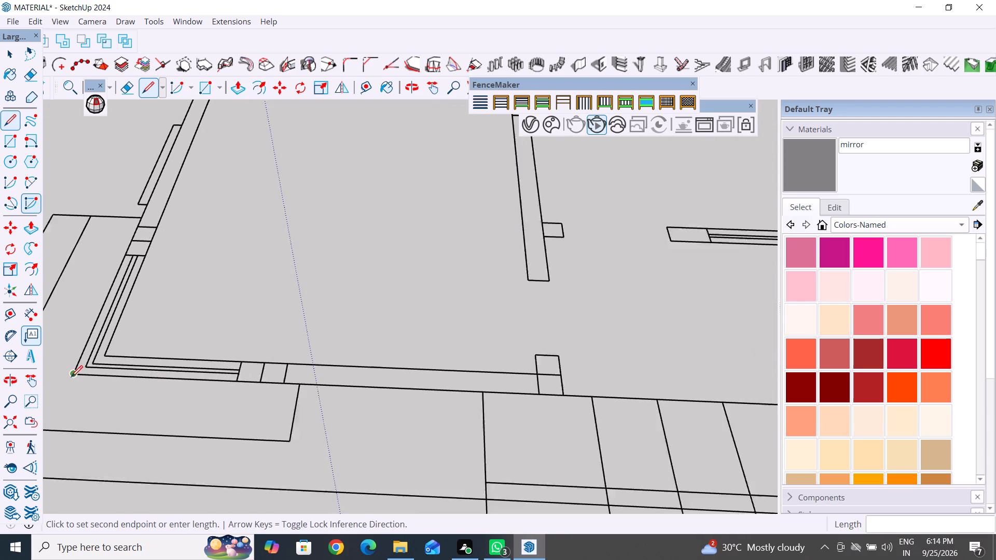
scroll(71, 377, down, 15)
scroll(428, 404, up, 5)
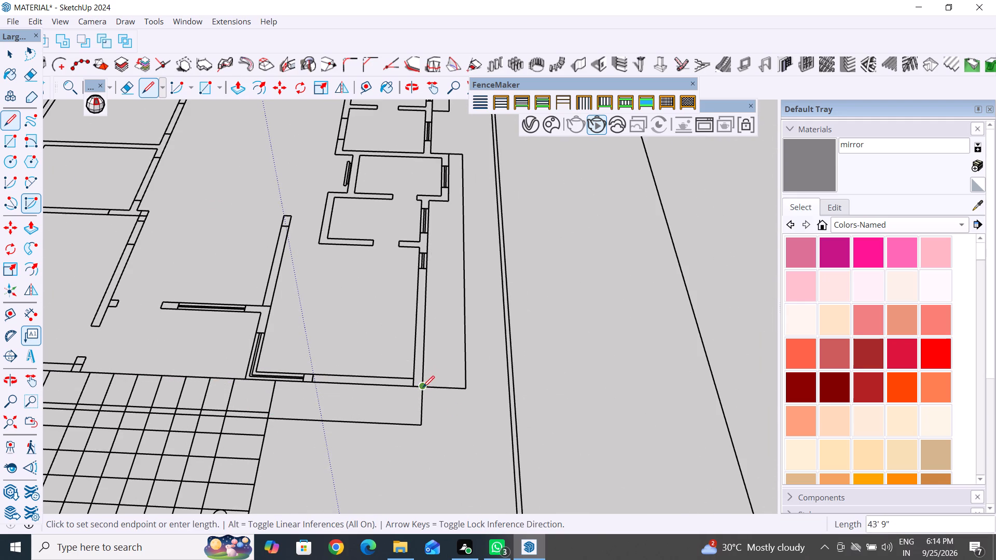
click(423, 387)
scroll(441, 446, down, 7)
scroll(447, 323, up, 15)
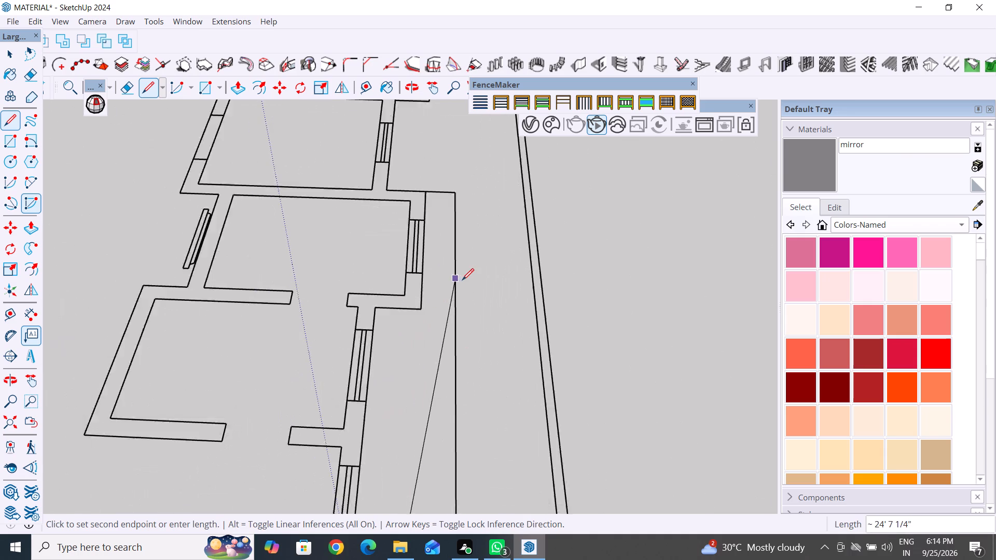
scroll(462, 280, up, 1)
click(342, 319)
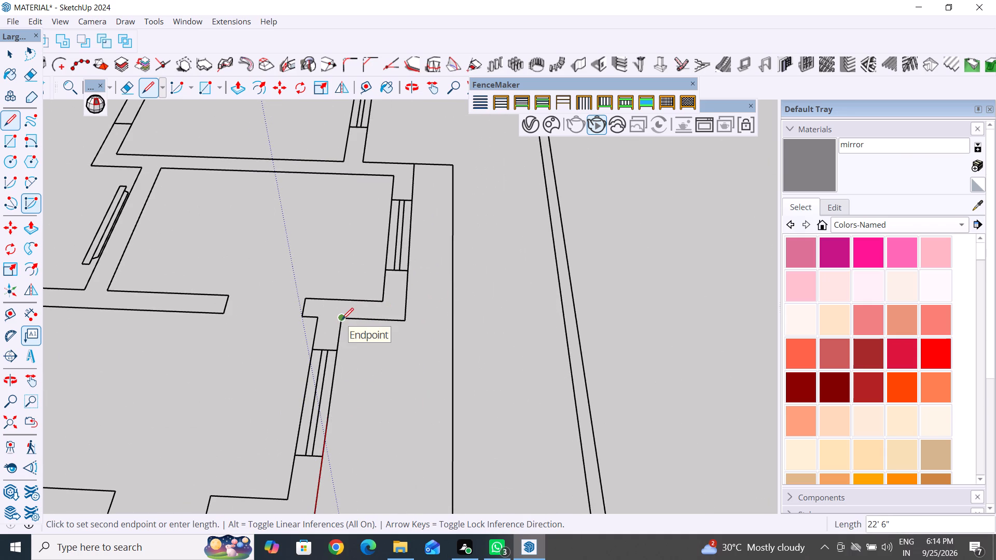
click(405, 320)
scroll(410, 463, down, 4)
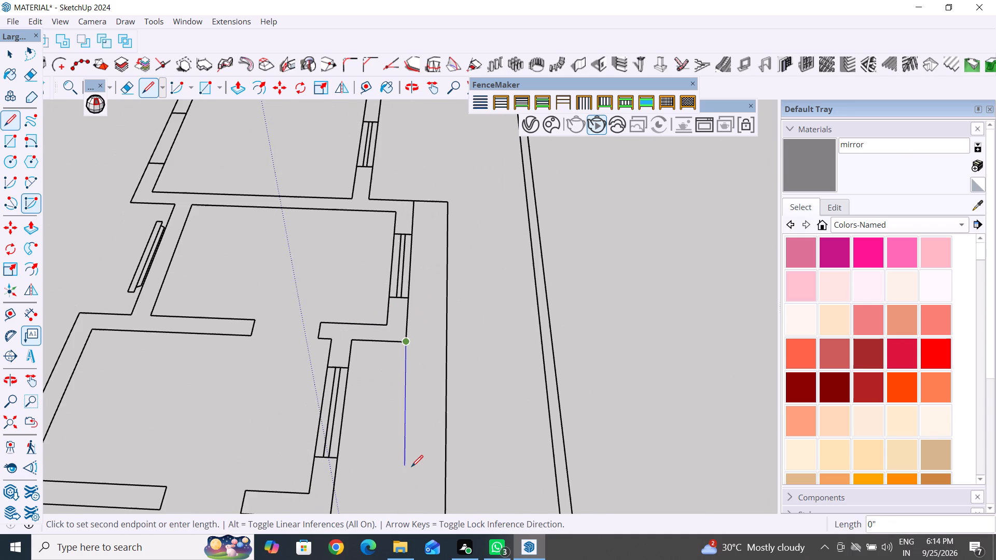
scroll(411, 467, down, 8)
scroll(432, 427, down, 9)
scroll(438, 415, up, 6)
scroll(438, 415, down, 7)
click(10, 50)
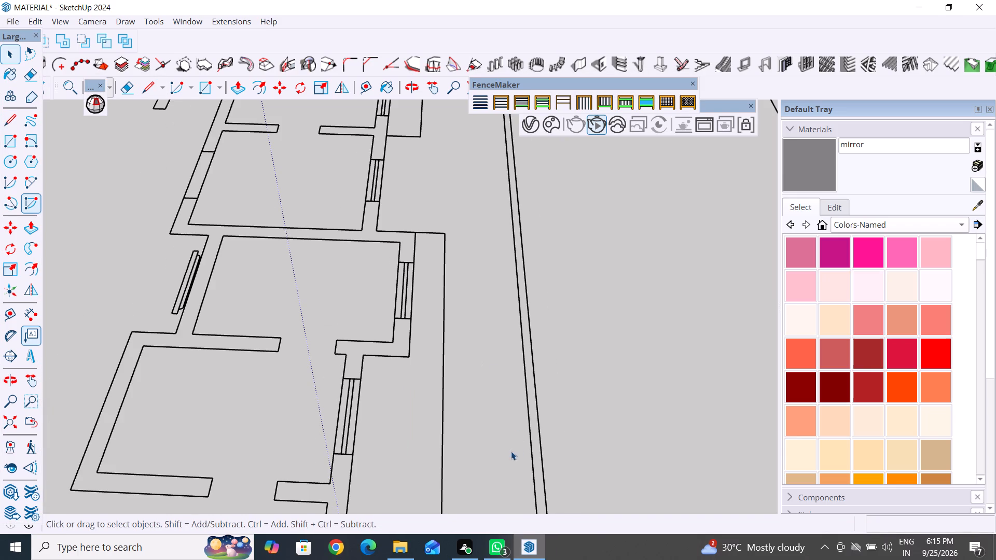
Move the whole floor plan drawing about 2149' 5", away from the loose traced wall lines and closer to the test panels.
scroll(484, 486, down, 5)
scroll(483, 488, up, 4)
scroll(530, 479, down, 5)
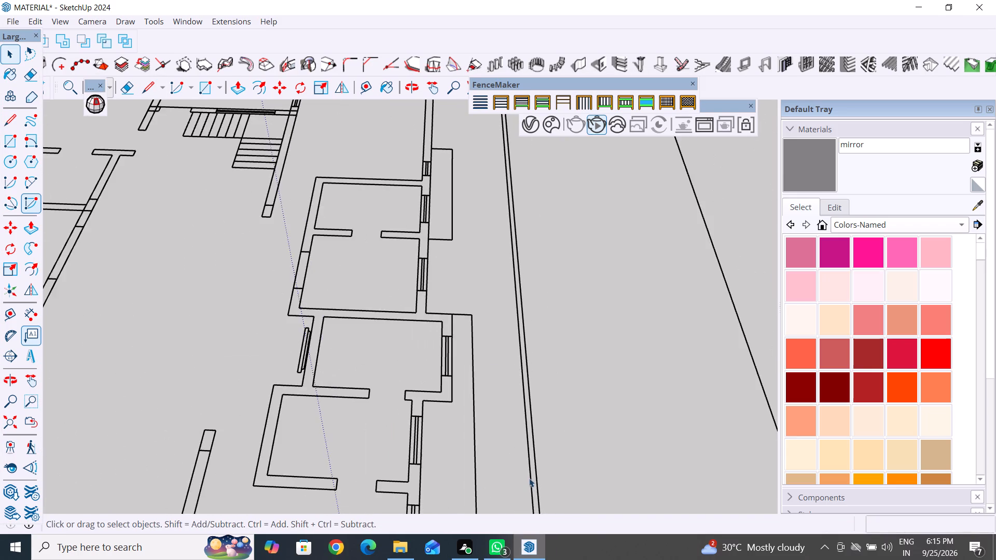
scroll(529, 478, down, 11)
drag(466, 394, 443, 444)
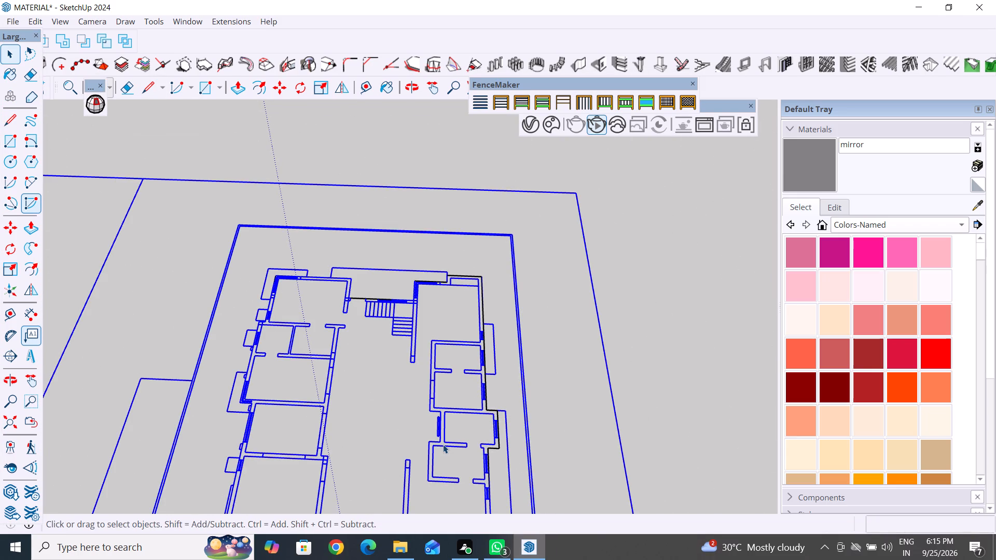
scroll(363, 415, down, 17)
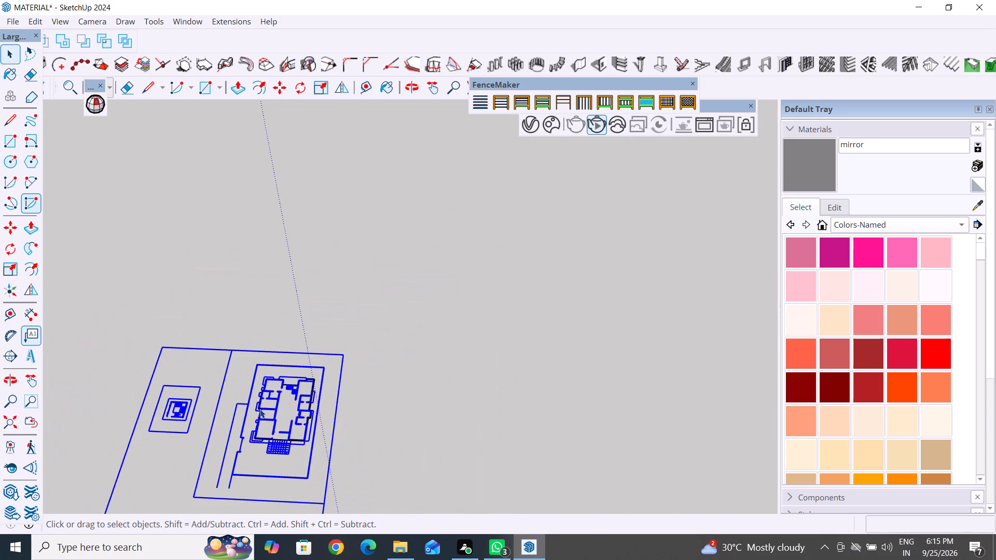
key(m)
scroll(290, 429, down, 16)
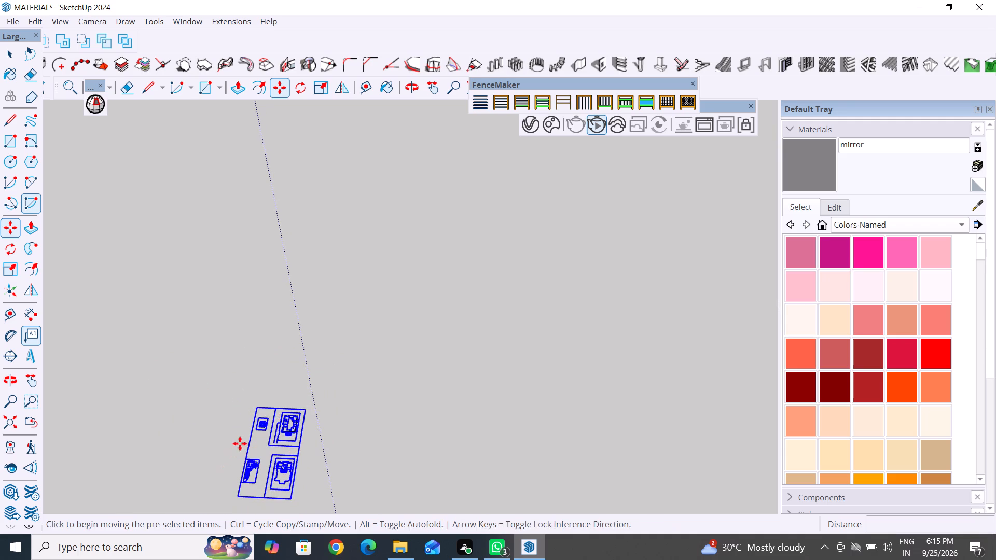
middle_drag(249, 429, 316, 350)
scroll(316, 350, down, 10)
scroll(298, 421, up, 4)
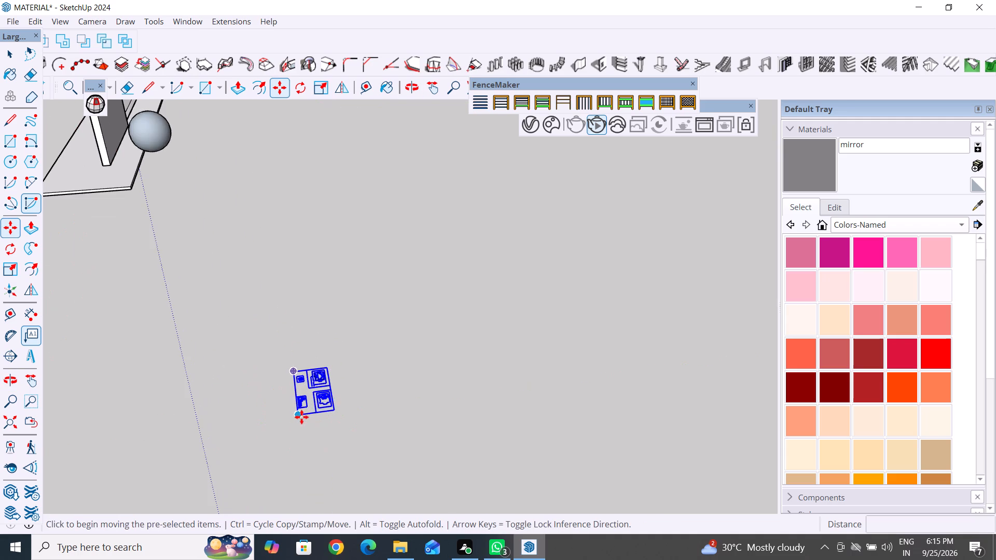
click(299, 417)
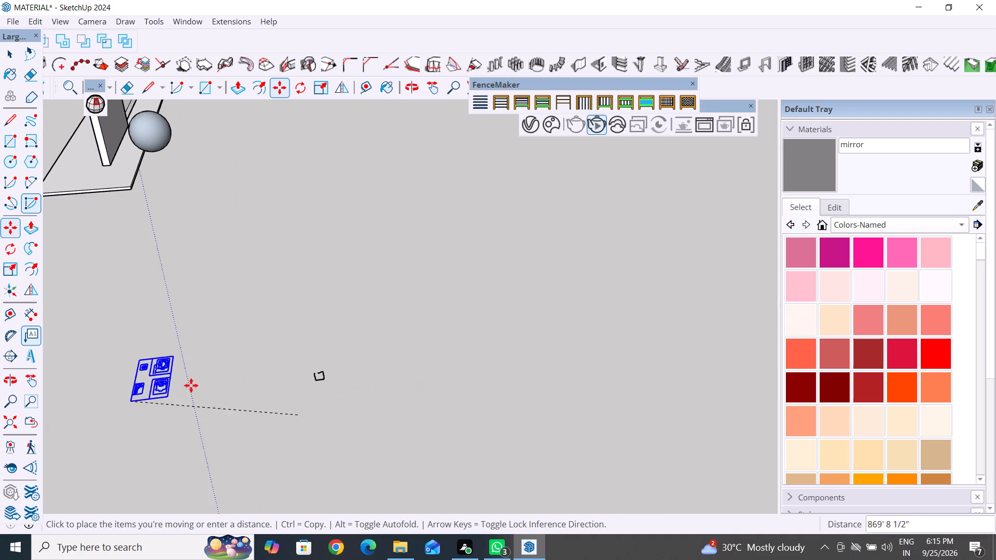
scroll(294, 382, down, 9)
click(169, 339)
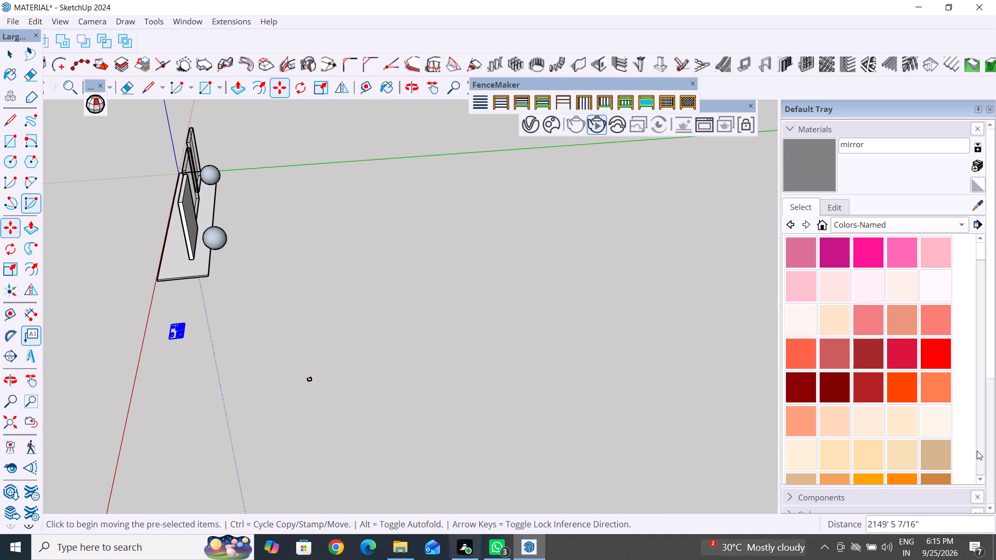
Delete the loose traced wall lines left at the floor plan's former location.
click(9, 53)
drag(352, 351, 274, 408)
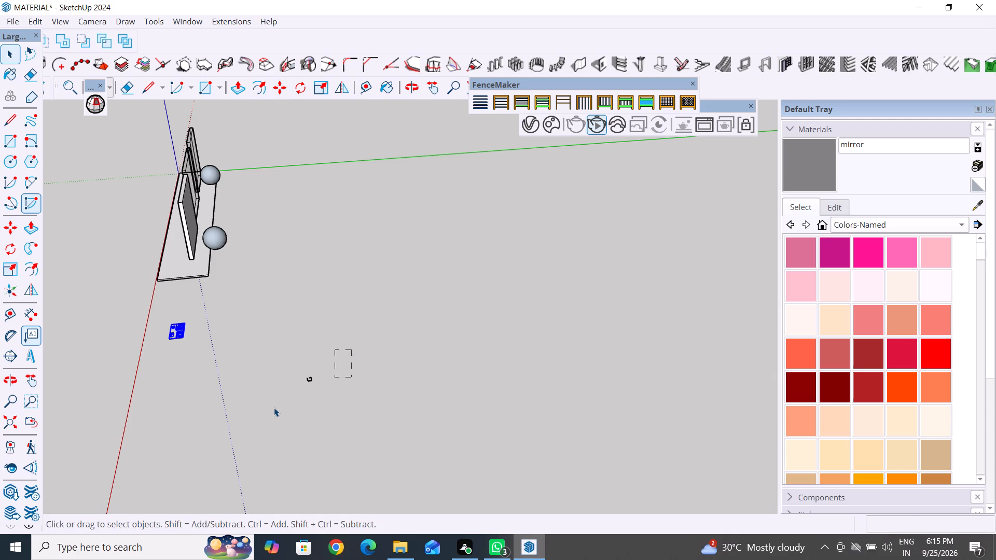
drag(274, 408, 274, 409)
key(Delete)
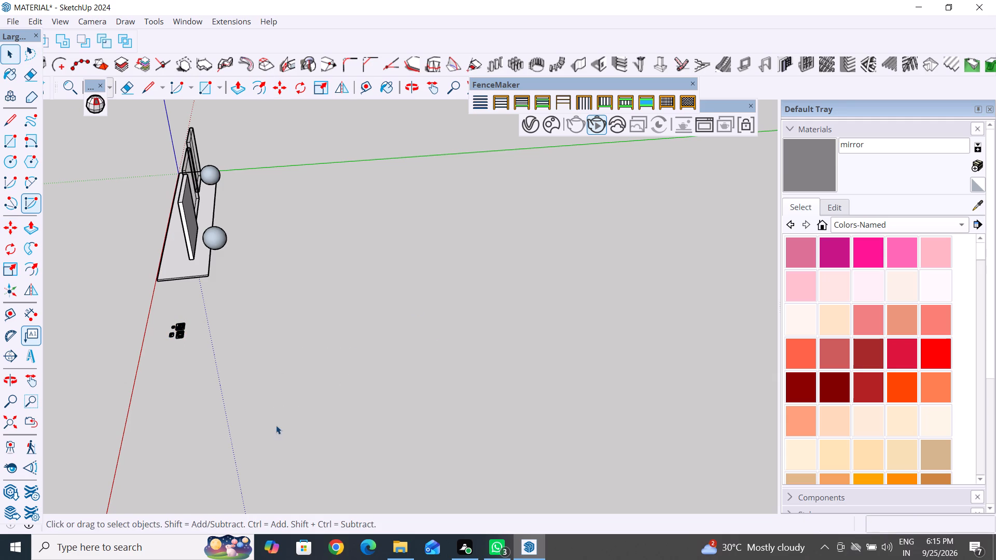
Using the Line tool on the relocated floor plan, trace the outer wall around the room beside the stairs, starting with its 7' 6" edge.
scroll(278, 426, down, 7)
middle_drag(190, 426, 648, 349)
scroll(515, 380, up, 5)
scroll(759, 315, up, 3)
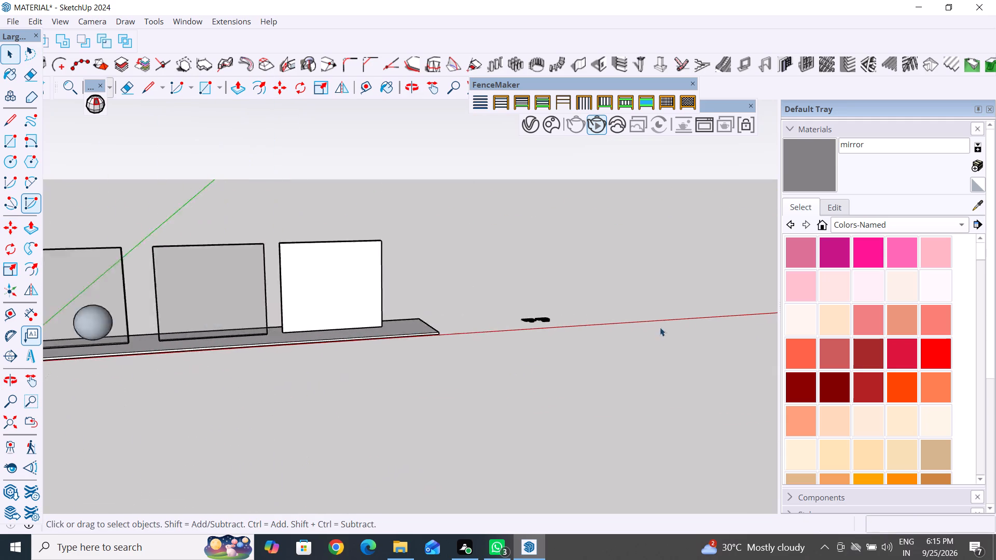
scroll(660, 327, up, 14)
middle_drag(562, 305, 499, 400)
scroll(554, 302, up, 6)
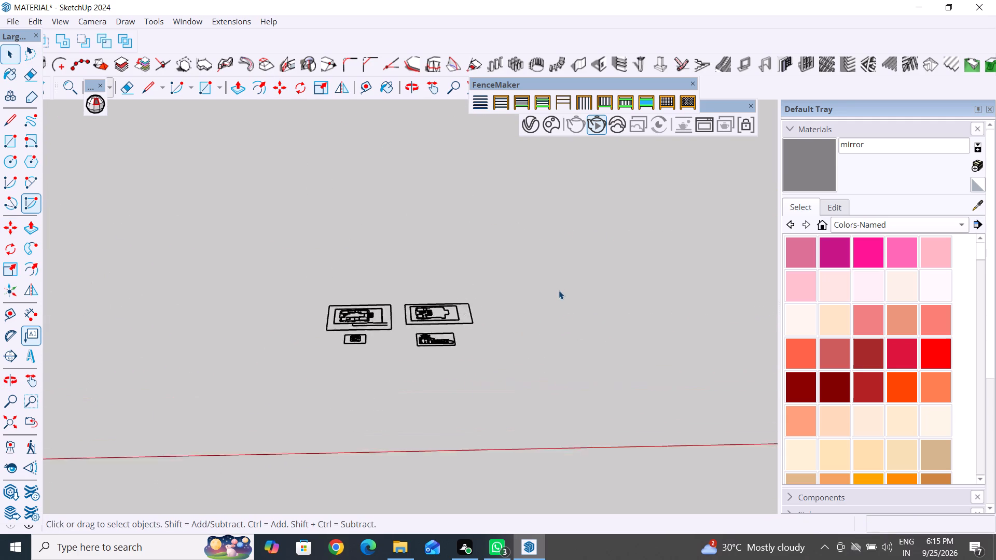
scroll(559, 290, up, 4)
middle_drag(227, 375, 234, 481)
scroll(202, 356, up, 11)
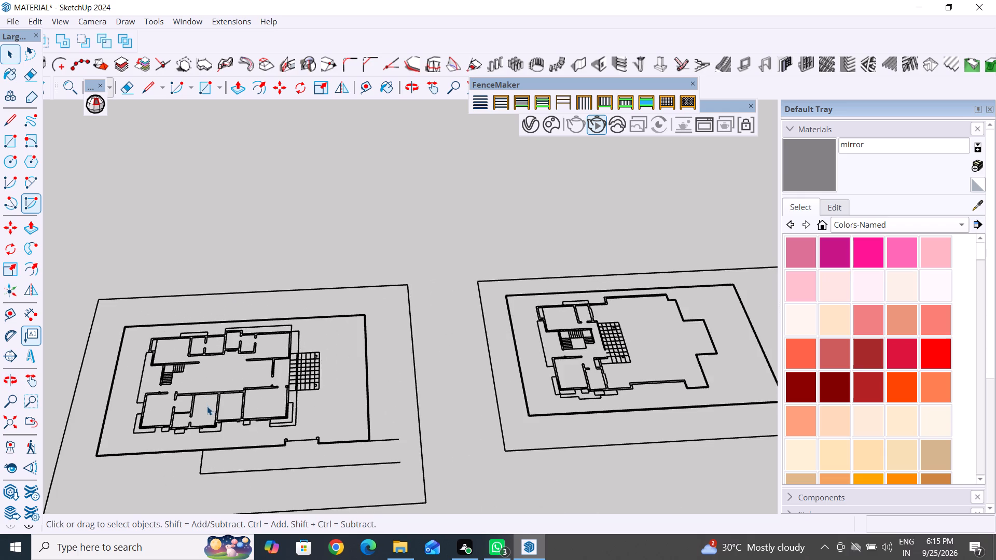
scroll(213, 411, up, 5)
middle_drag(350, 386, 351, 417)
scroll(211, 453, up, 4)
scroll(485, 362, down, 4)
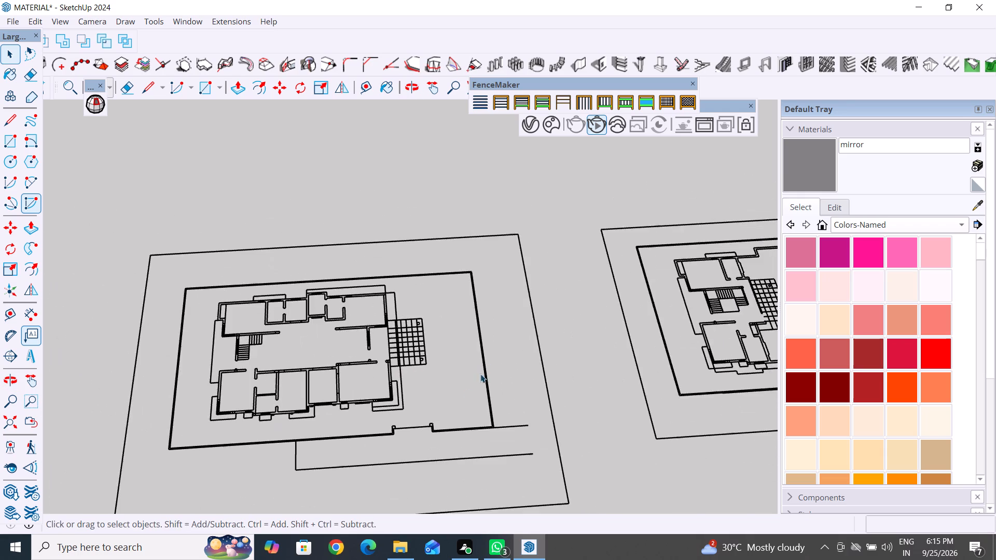
scroll(356, 427, up, 4)
middle_drag(404, 423, 363, 492)
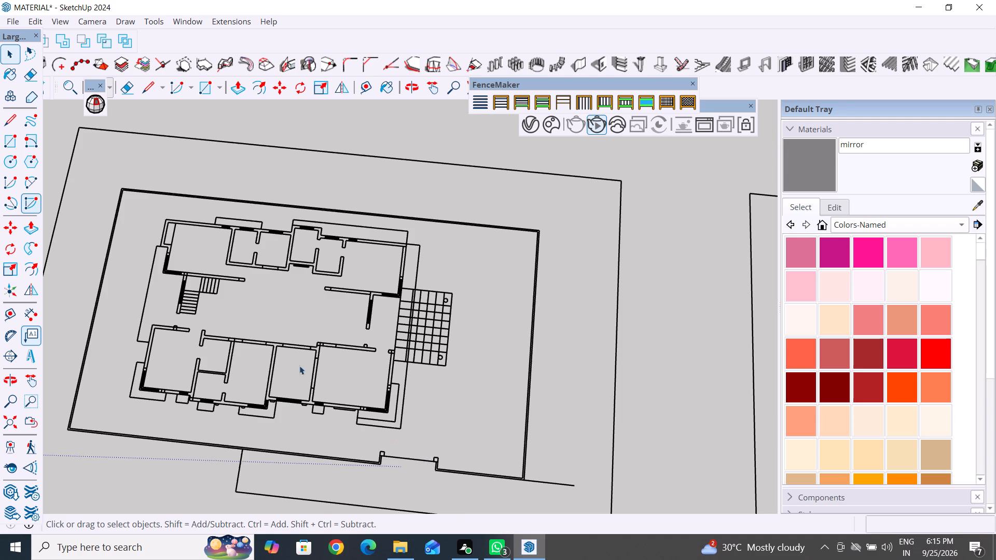
click(4, 117)
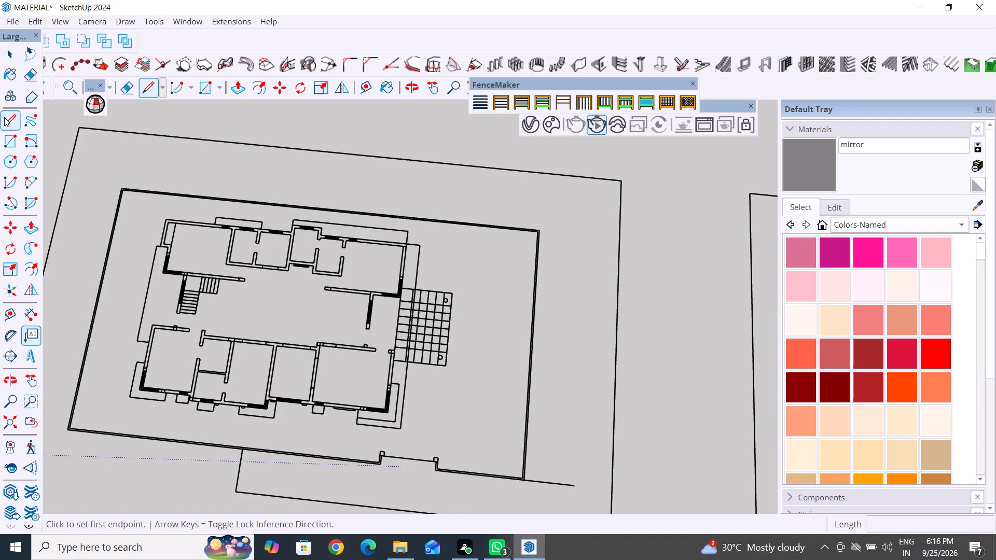
scroll(89, 408, up, 5)
scroll(139, 381, up, 6)
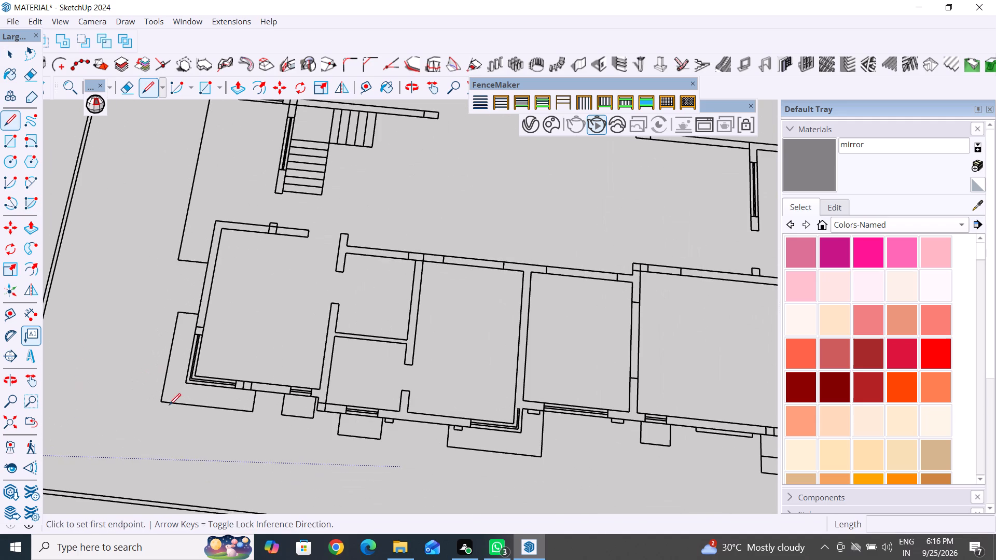
scroll(193, 460, down, 5)
scroll(153, 485, down, 4)
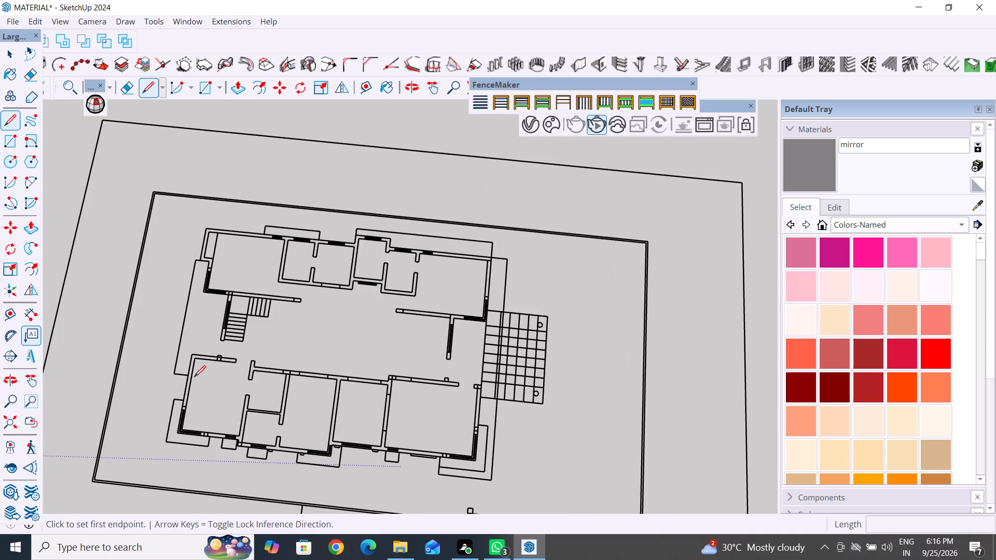
scroll(214, 253, up, 4)
scroll(188, 217, up, 4)
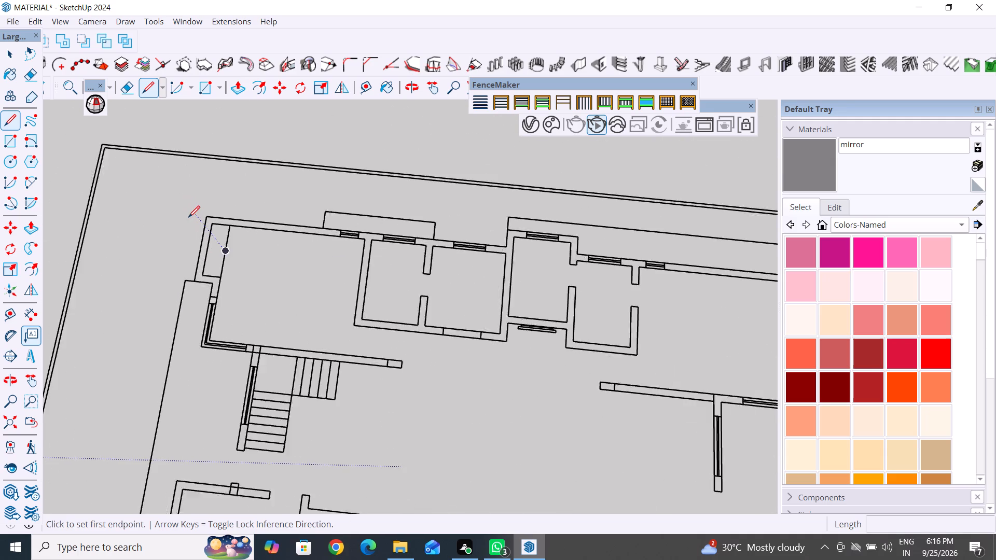
scroll(191, 220, up, 4)
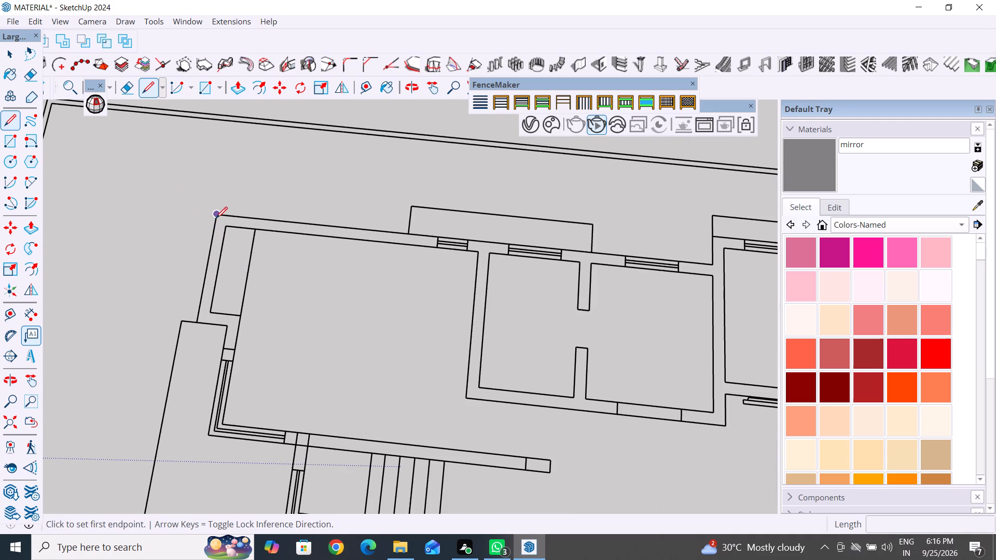
click(216, 217)
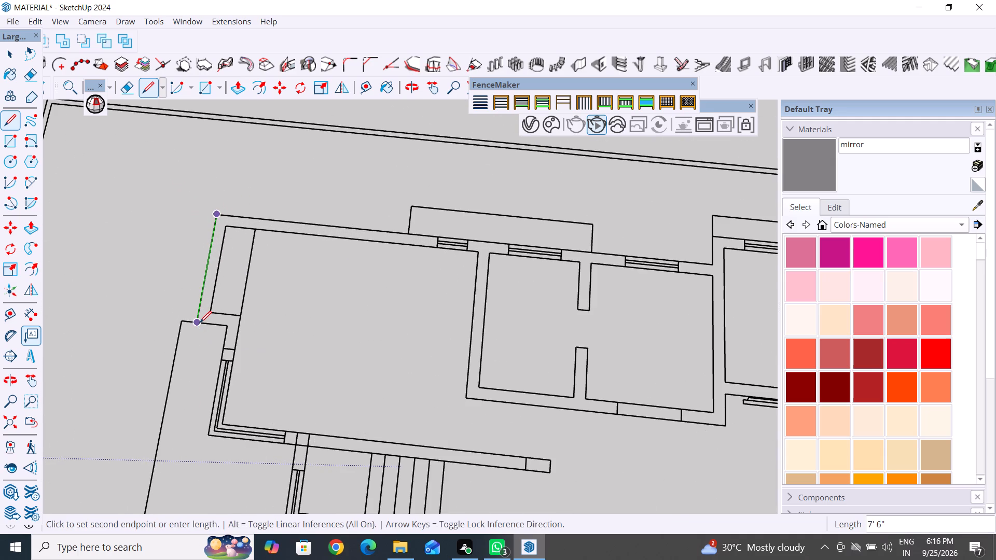
click(200, 323)
click(225, 328)
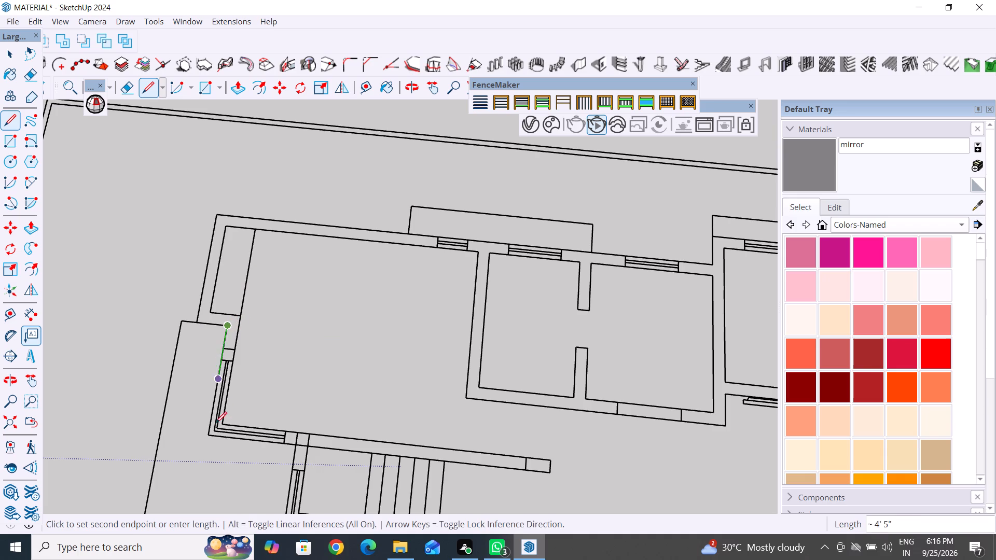
click(208, 436)
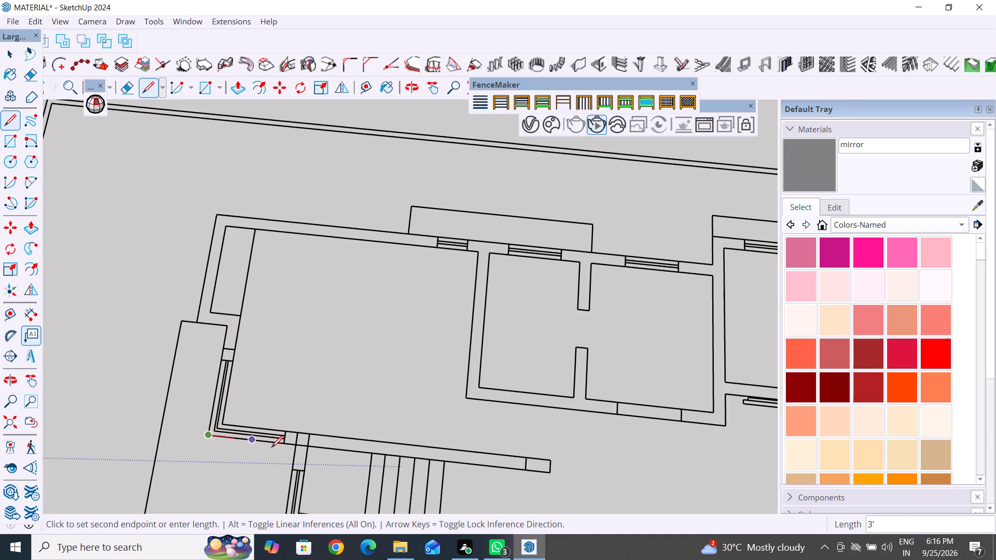
click(295, 446)
Continue the outline 10' 1 1/2" along the stair wall, 3' 7 1/2" across the opening and 5' 6" to the corner room's outer corner.
scroll(301, 444, down, 9)
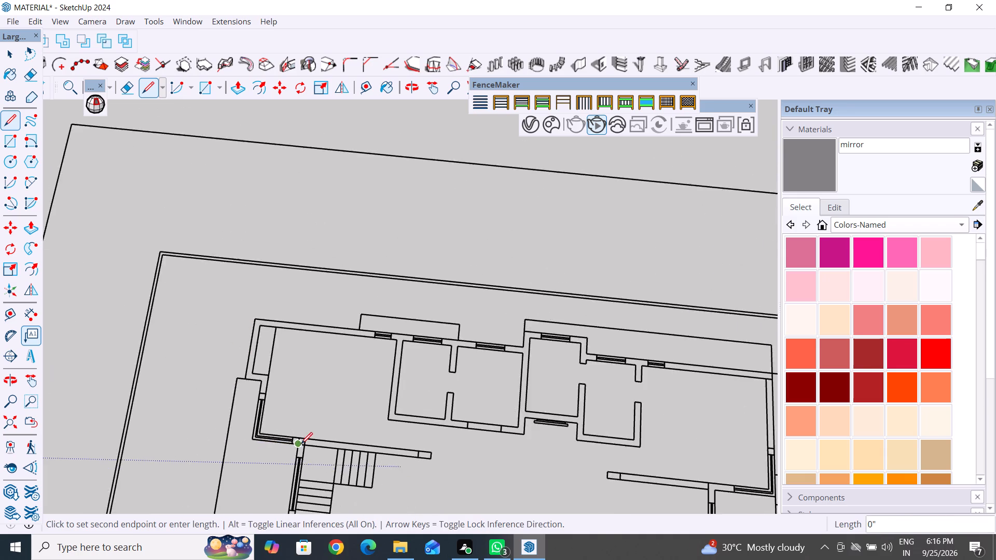
scroll(301, 444, down, 8)
scroll(292, 482, up, 17)
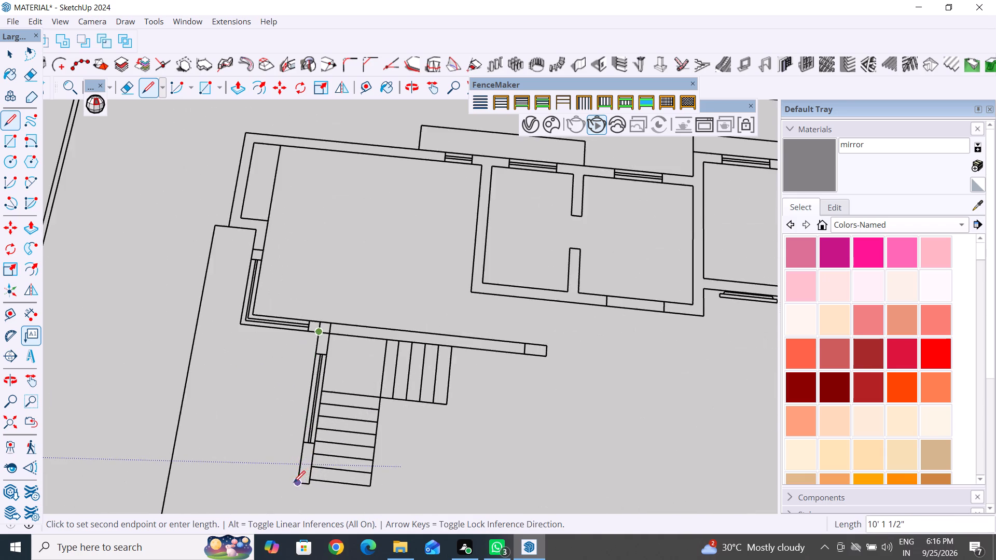
scroll(287, 499, up, 13)
click(314, 456)
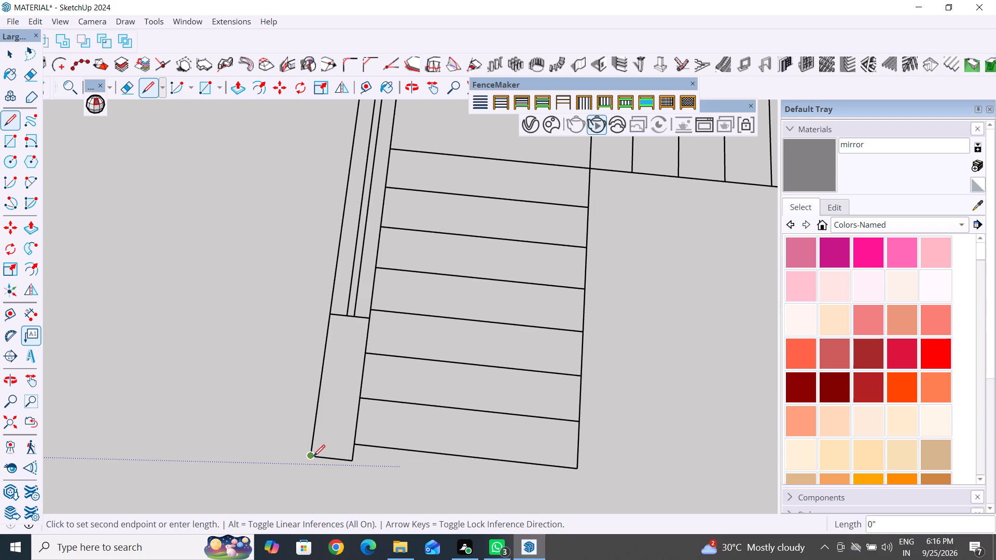
scroll(313, 456, down, 18)
scroll(300, 521, up, 2)
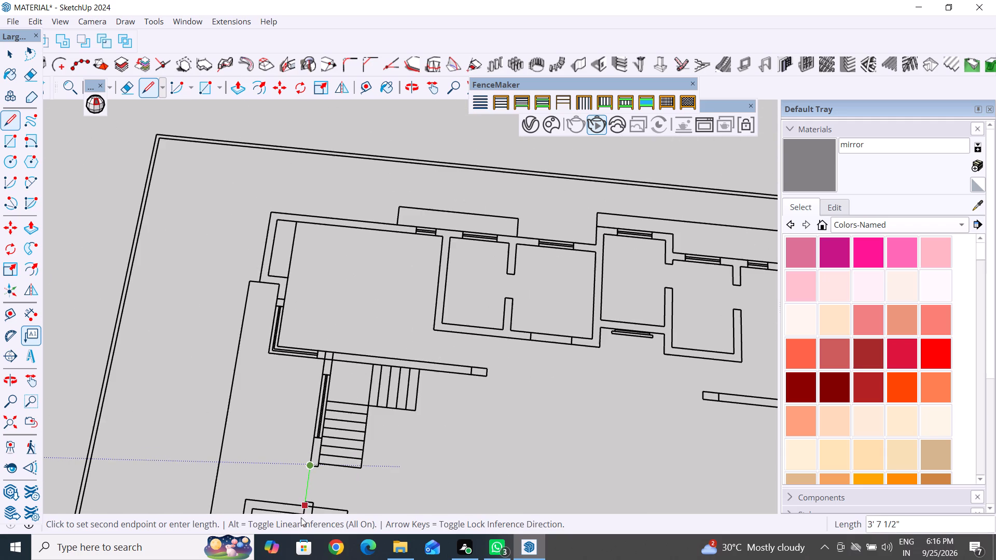
scroll(301, 517, up, 2)
scroll(389, 372, down, 7)
scroll(337, 485, up, 12)
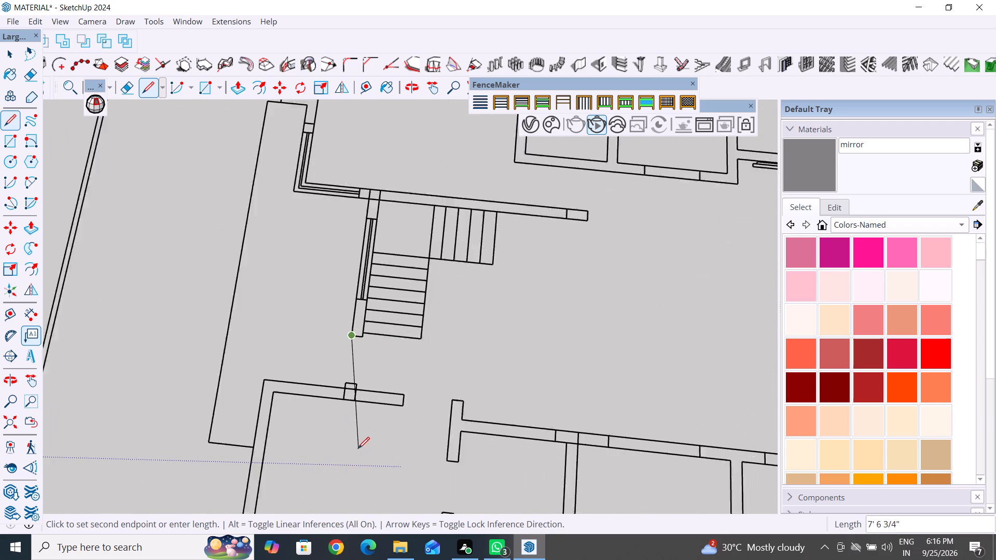
click(339, 376)
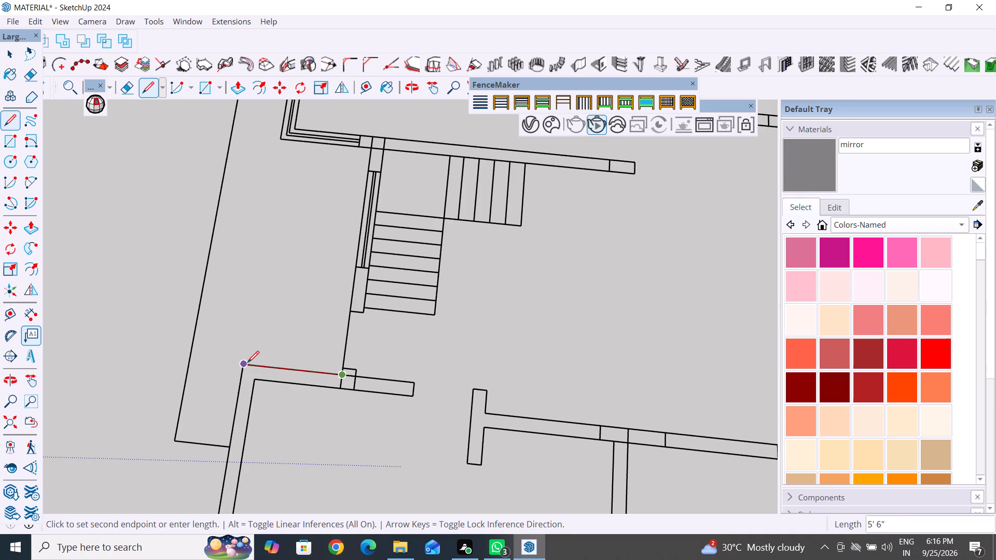
click(246, 361)
Trace the corner room's two outer wall faces, ending with the about 1' 3" jog beside the small window ledge.
scroll(245, 360, down, 17)
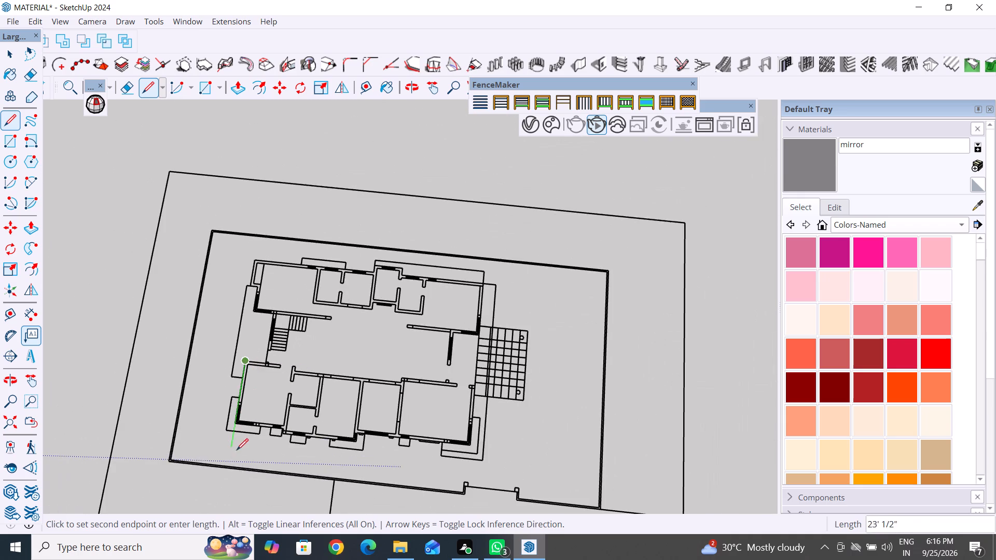
scroll(241, 435, up, 19)
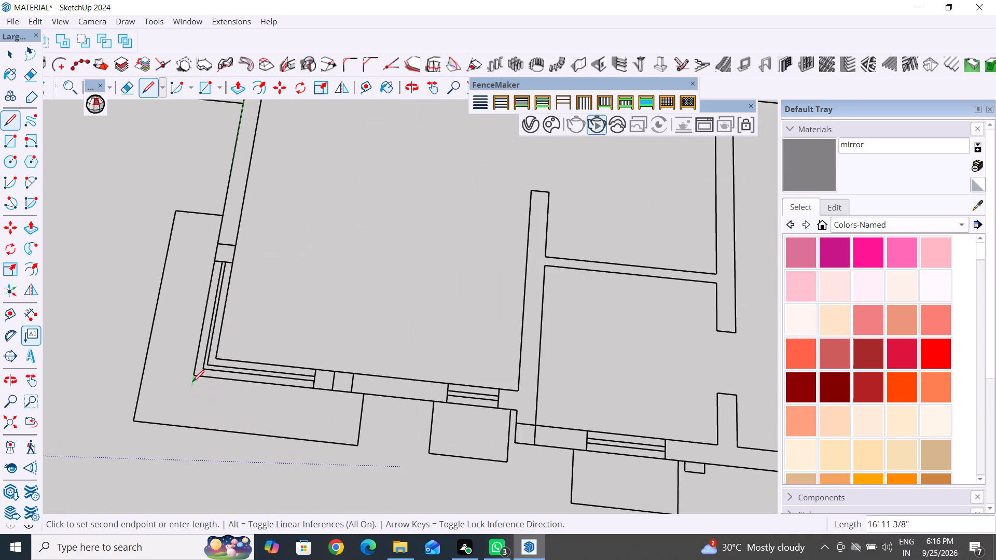
click(196, 377)
scroll(196, 377, down, 9)
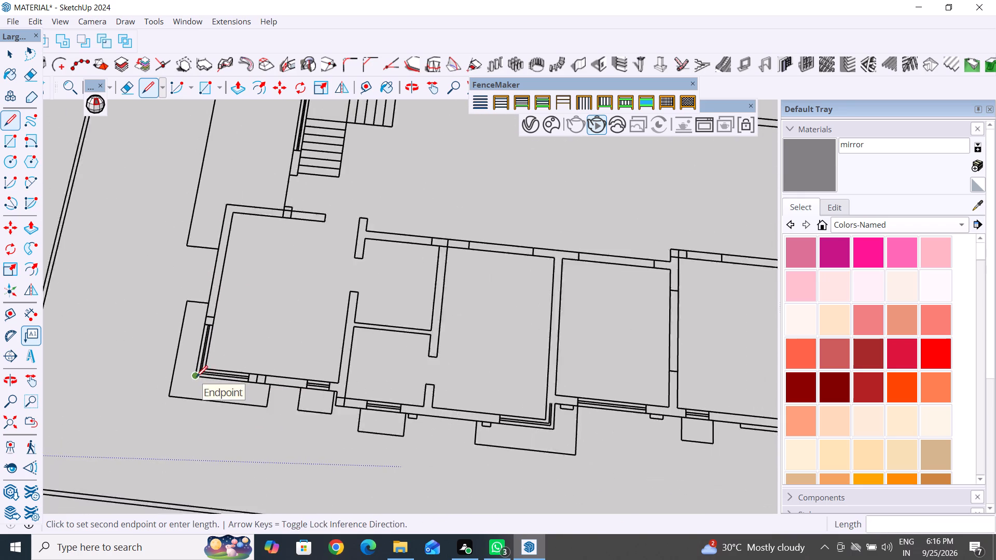
scroll(196, 377, down, 1)
scroll(329, 416, up, 17)
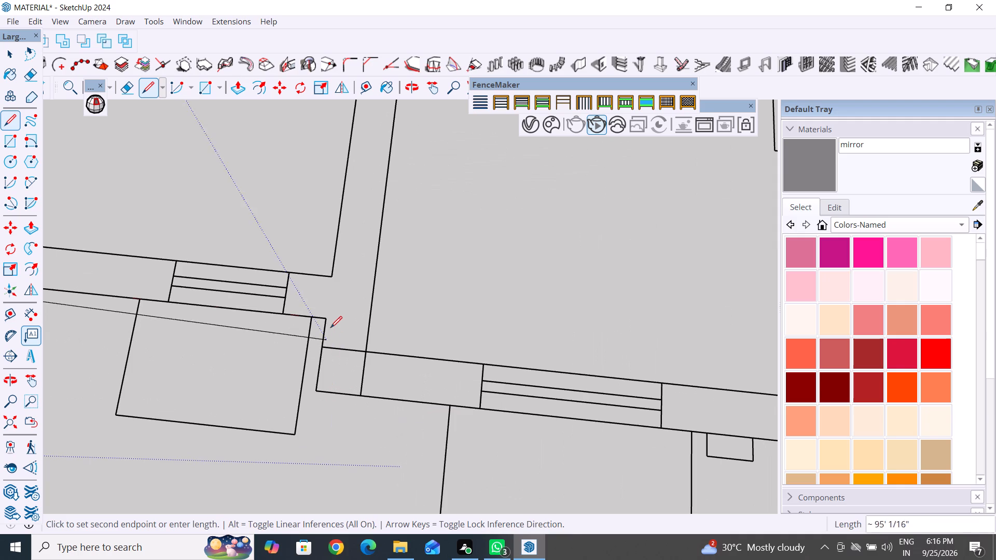
click(328, 319)
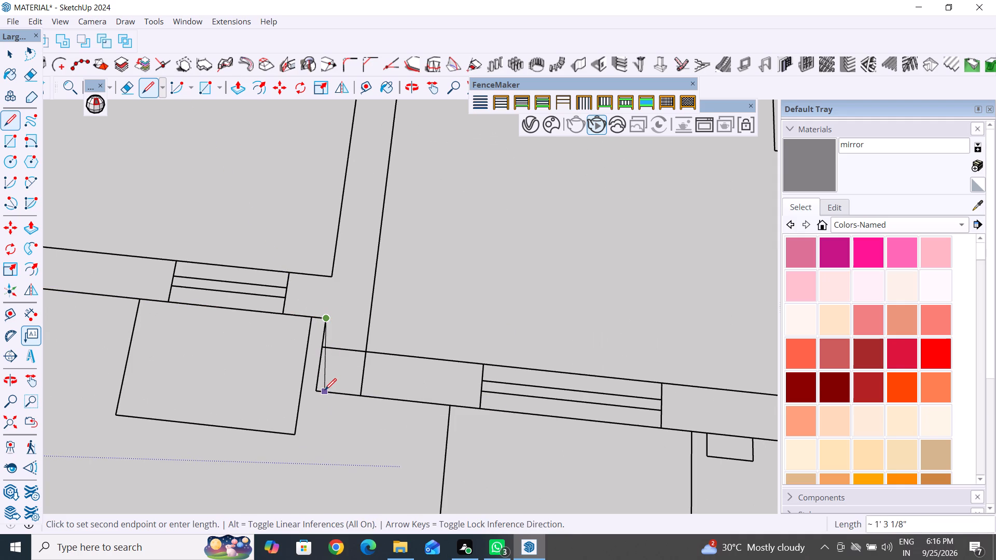
scroll(326, 396, down, 4)
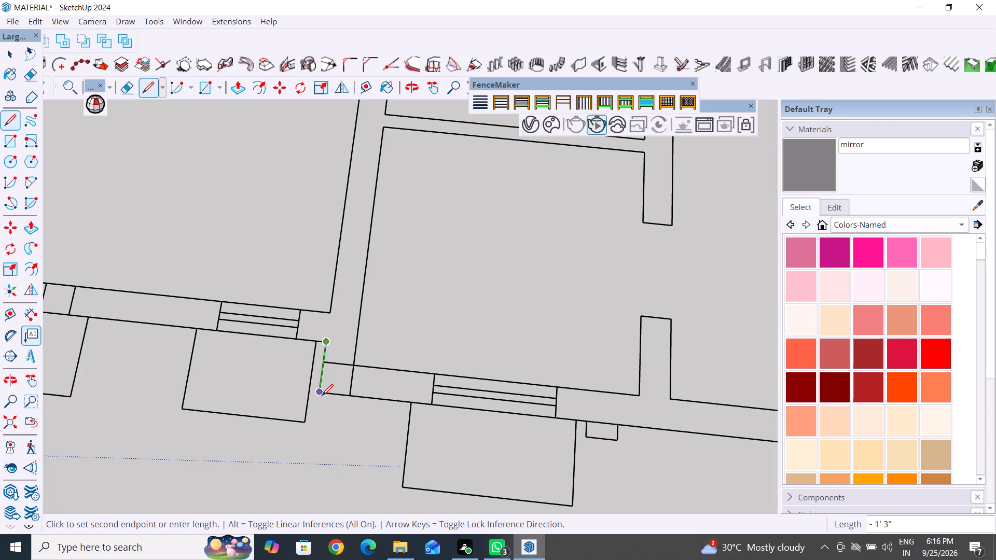
scroll(322, 396, down, 1)
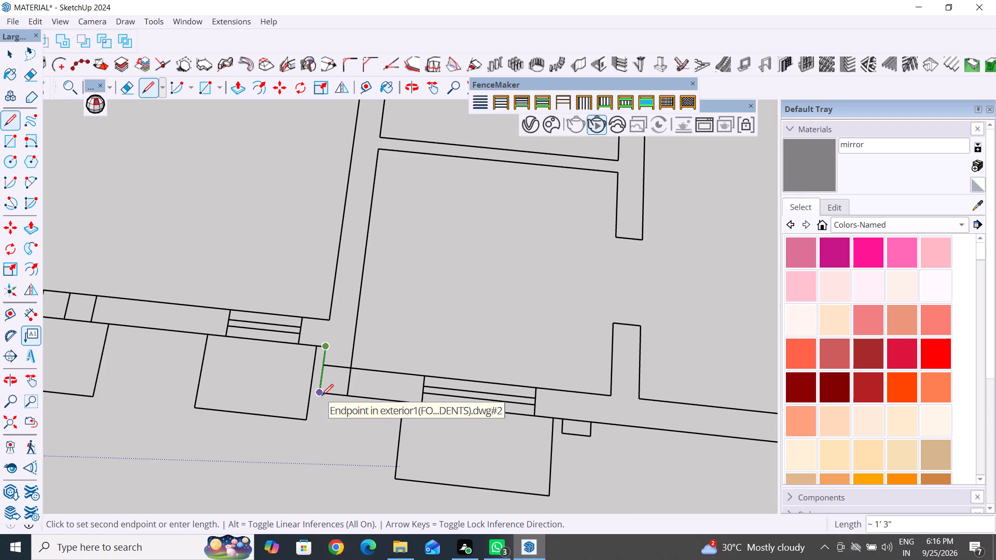
click(323, 399)
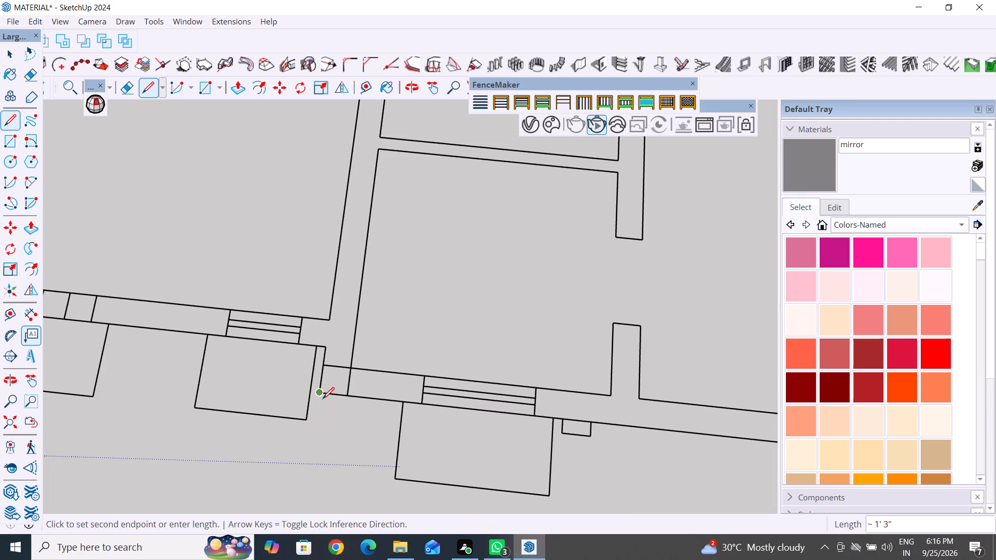
Continue the outline along the next two rooms' outer wall to the corner window, adding the about 2' 3" return edge.
scroll(323, 399, down, 5)
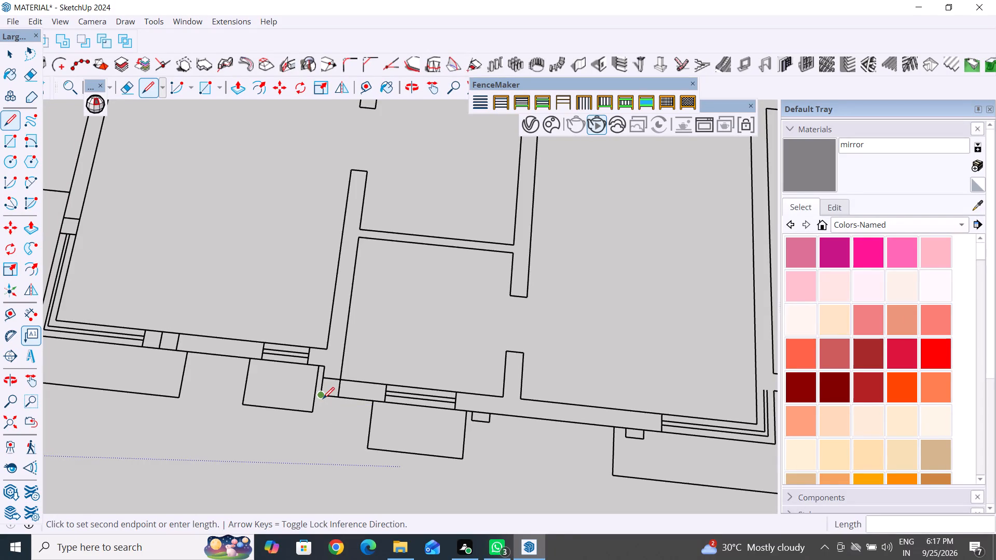
scroll(323, 399, down, 5)
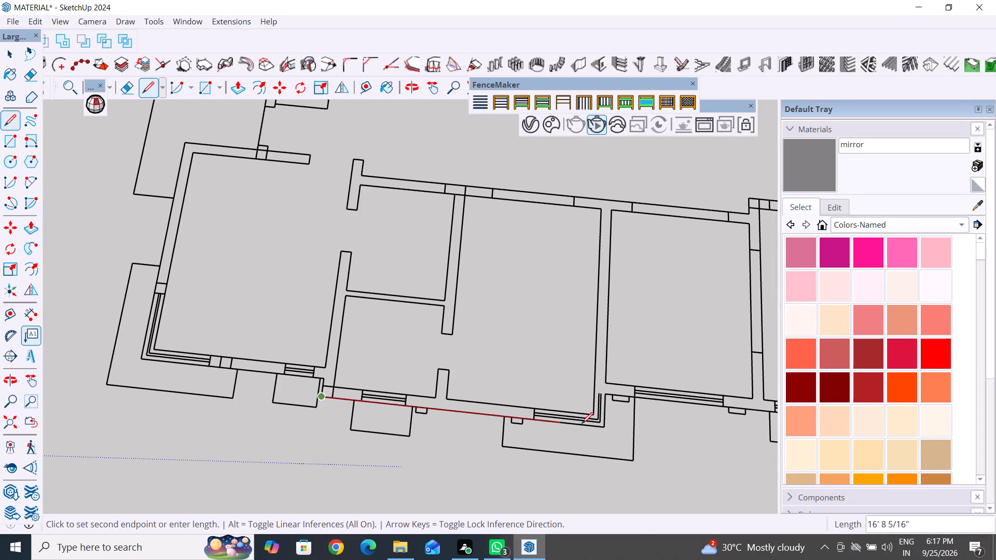
scroll(589, 422, up, 4)
click(610, 430)
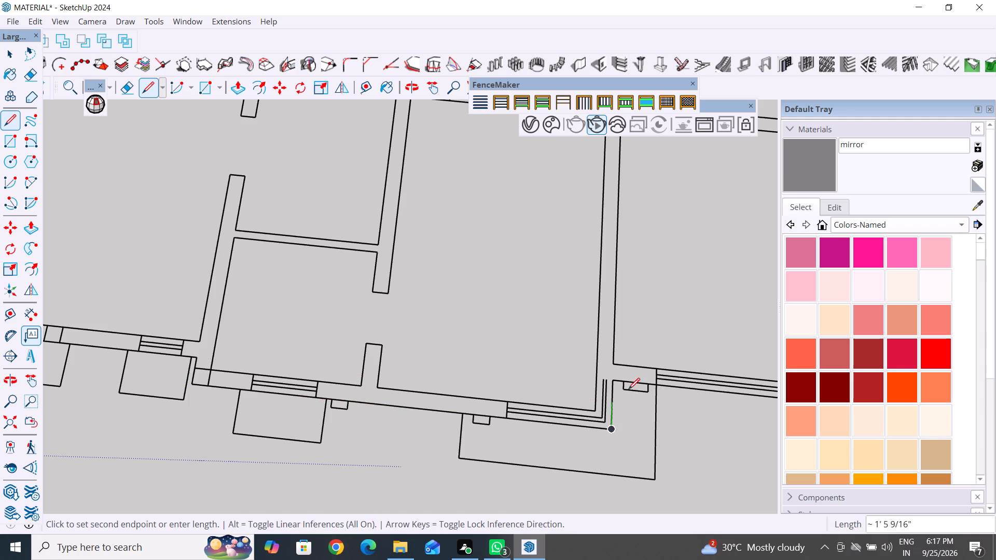
click(613, 380)
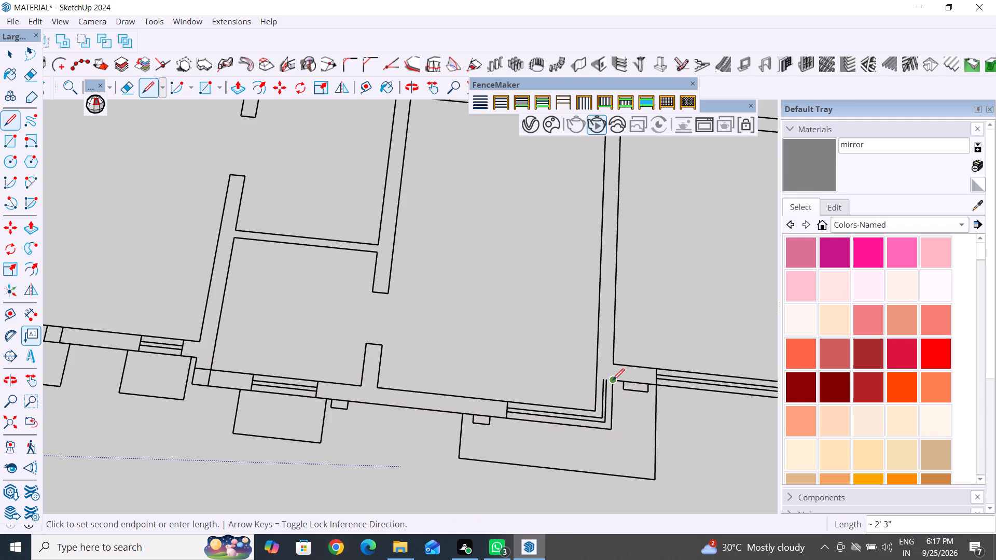
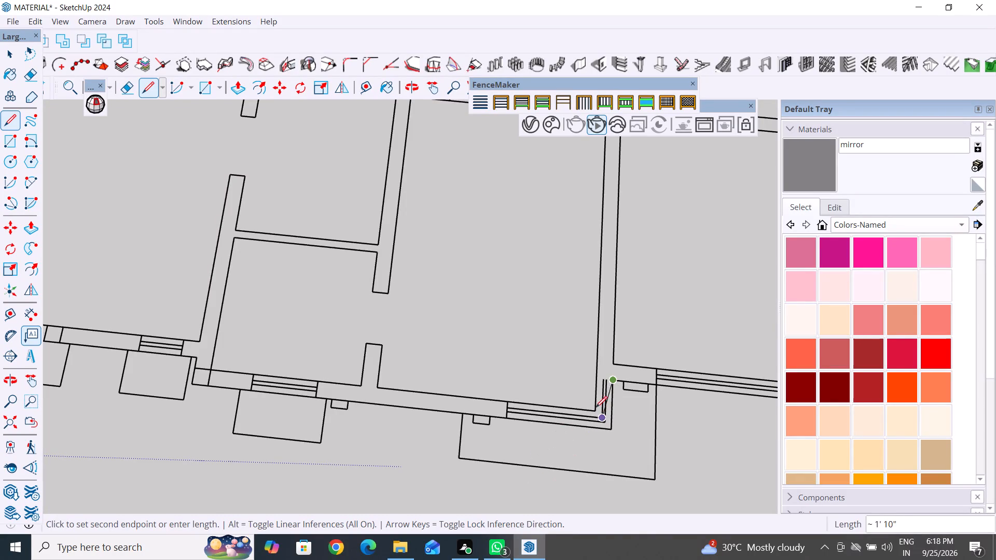
Trace the house's outer walls with lines: about 29' 6" along the gate-side wall, and along the gridded-porch side to the rear corner.
scroll(299, 328, down, 17)
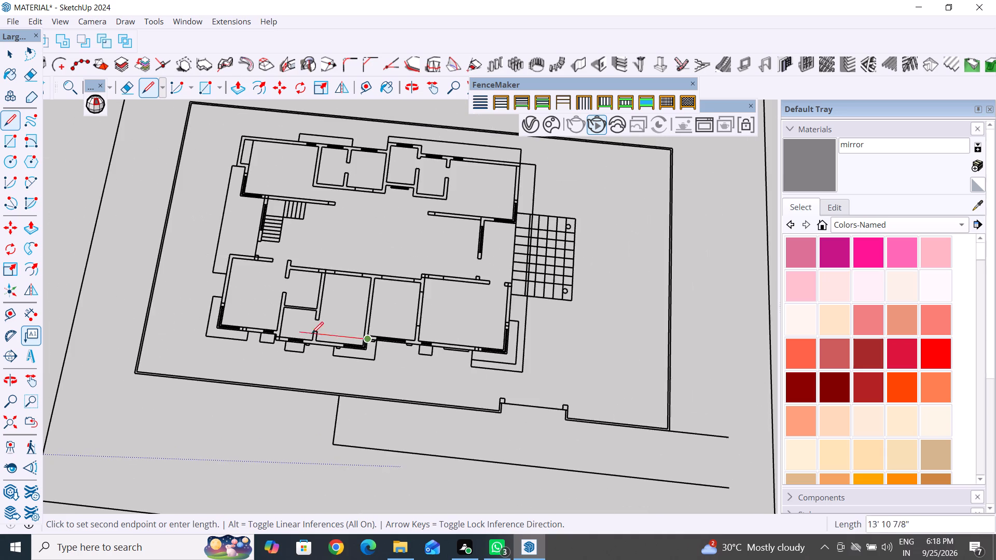
scroll(451, 365, up, 5)
scroll(575, 348, up, 4)
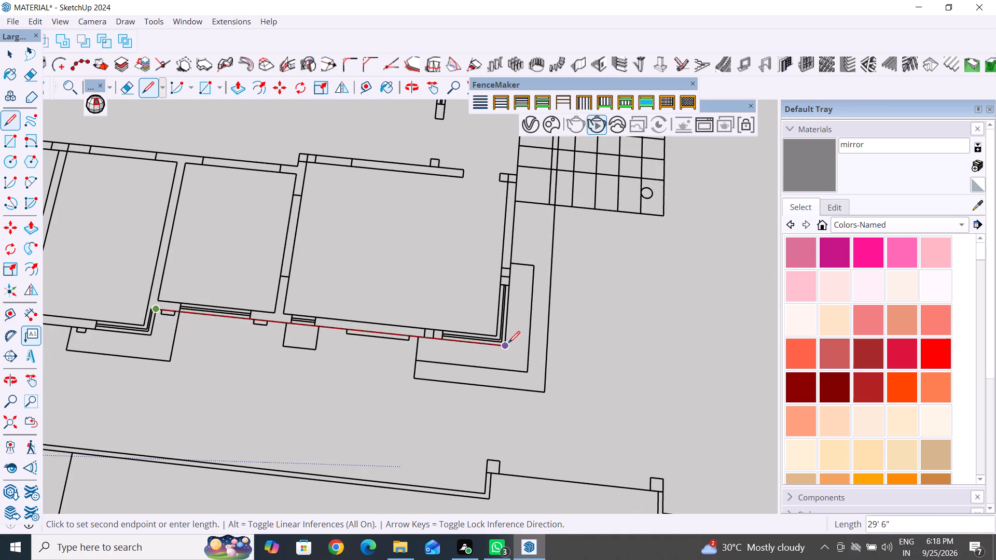
click(504, 347)
scroll(464, 385, down, 5)
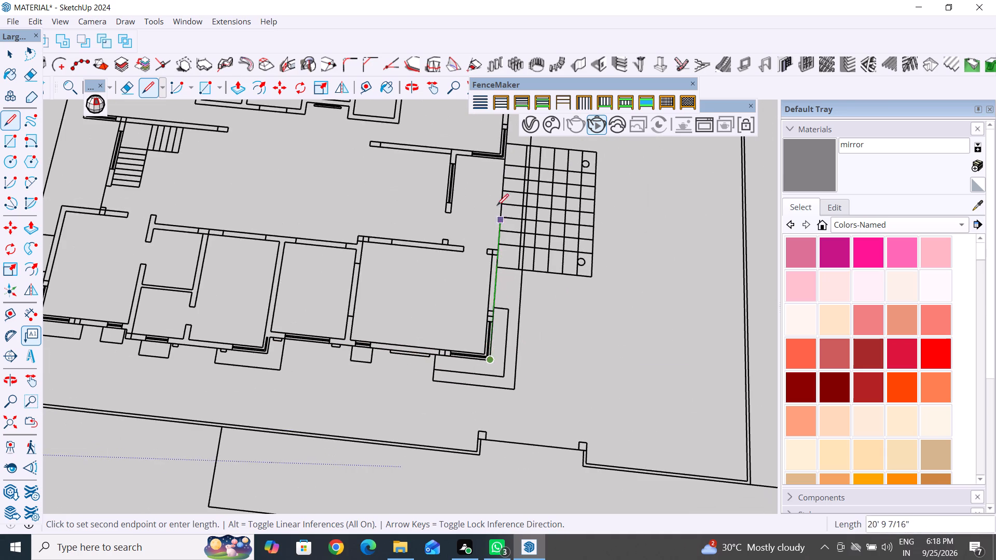
scroll(459, 325, down, 5)
scroll(497, 142, up, 4)
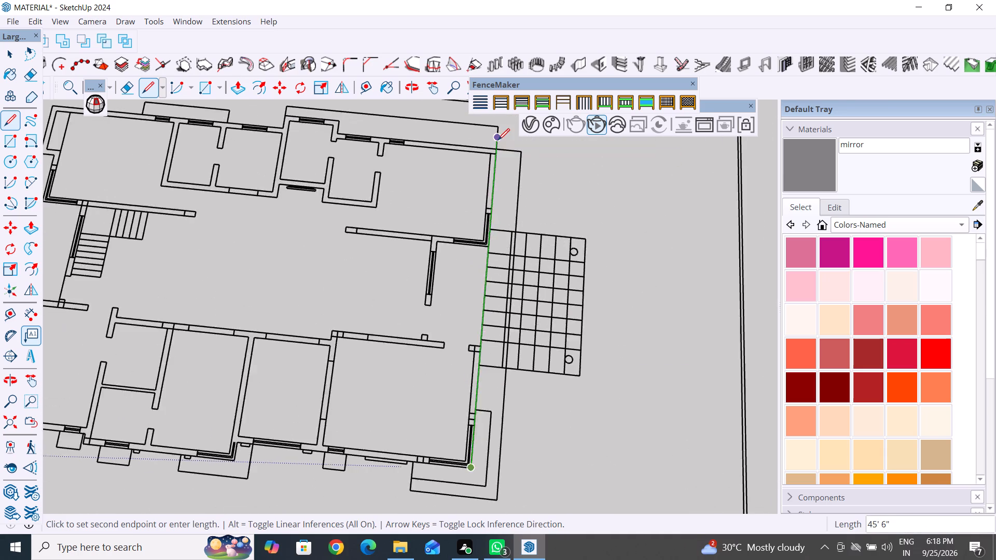
scroll(498, 140, up, 6)
click(493, 157)
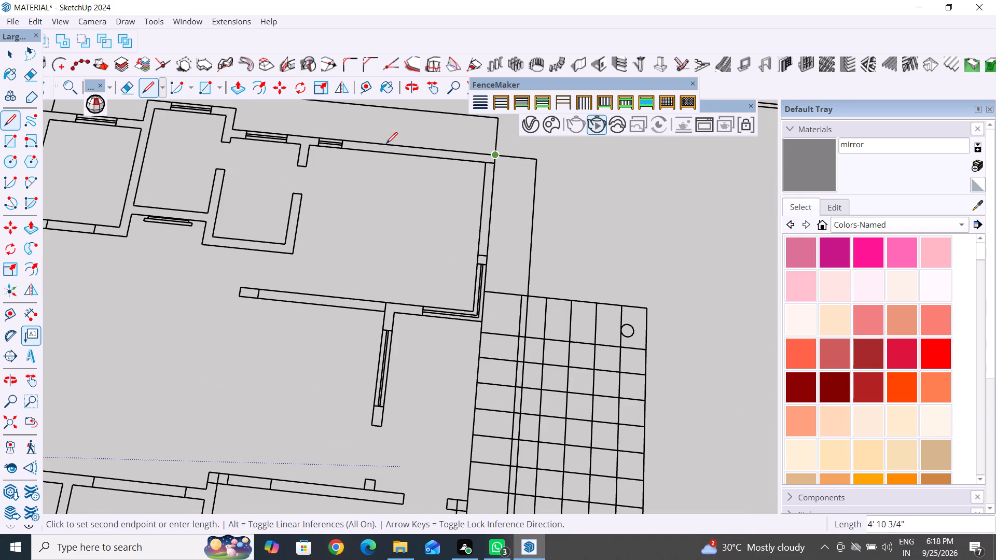
Continue the outline along the rear wall and around the projecting room, ending with its 2' return edge.
click(230, 131)
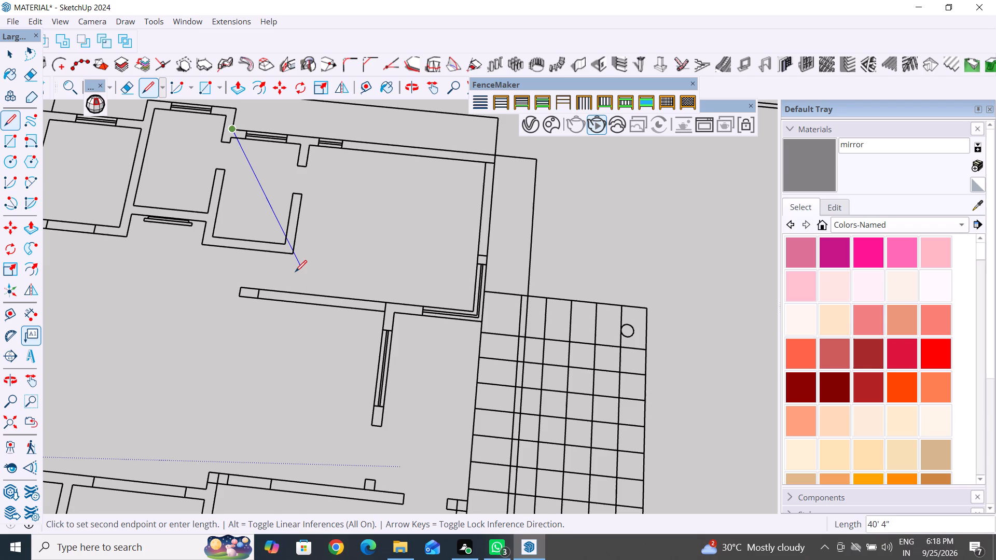
scroll(307, 301, down, 3)
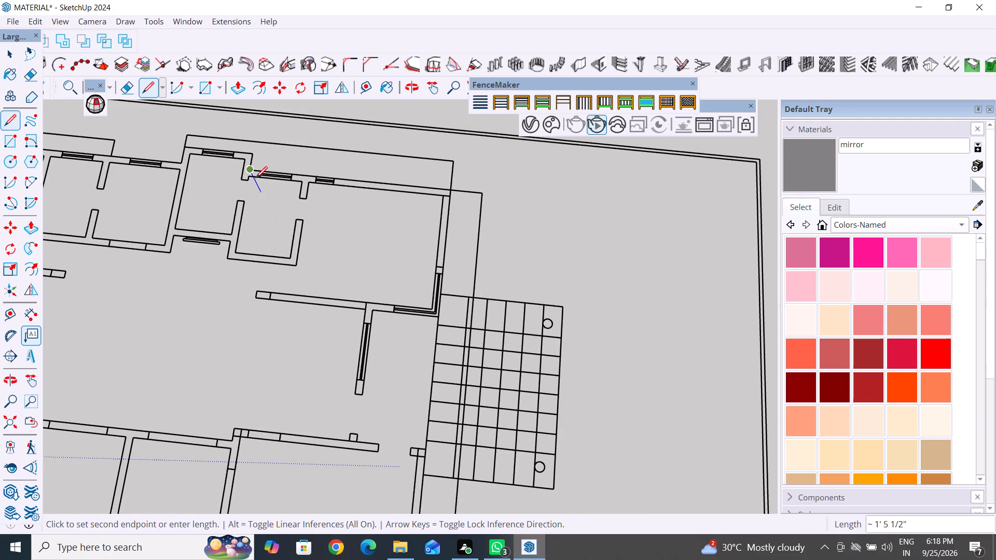
scroll(269, 160, down, 5)
scroll(265, 146, up, 14)
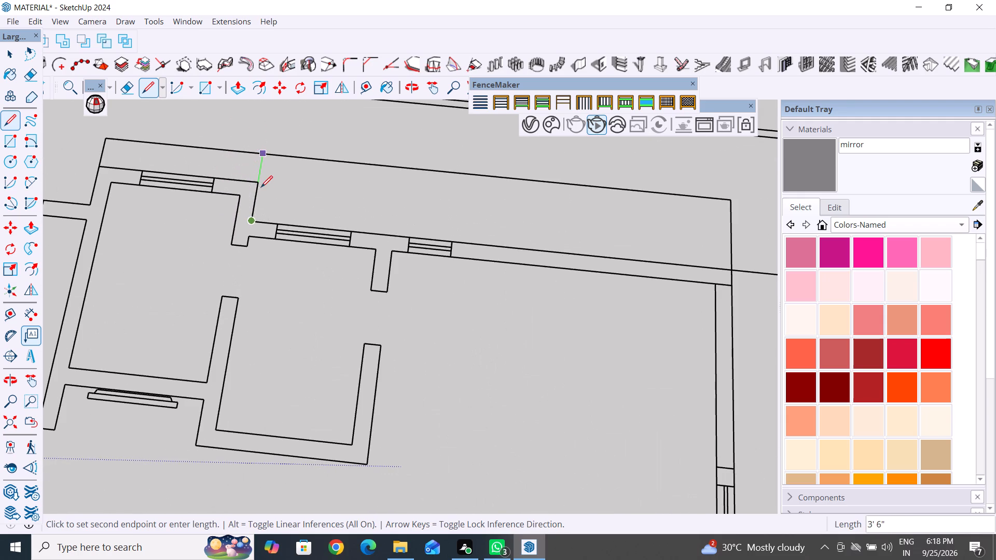
click(258, 183)
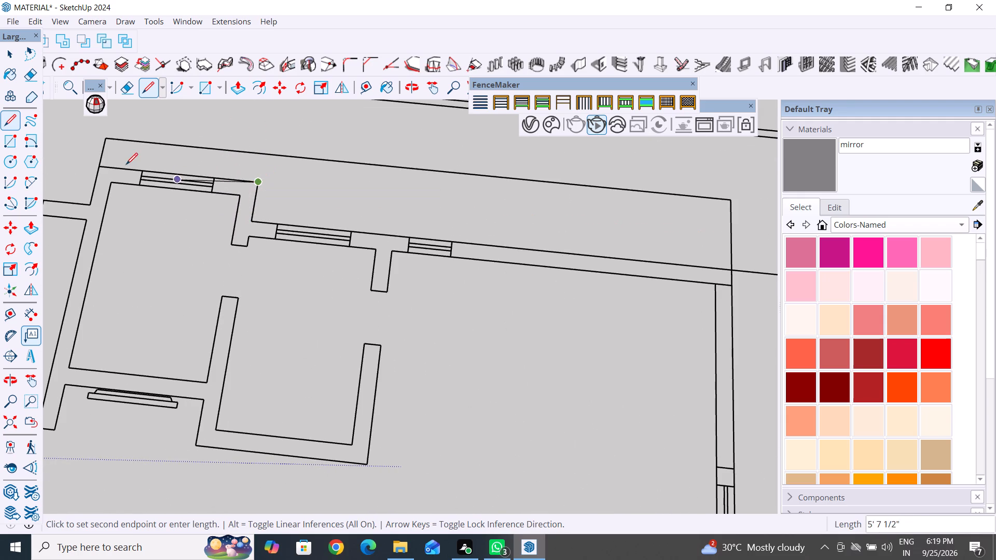
click(96, 166)
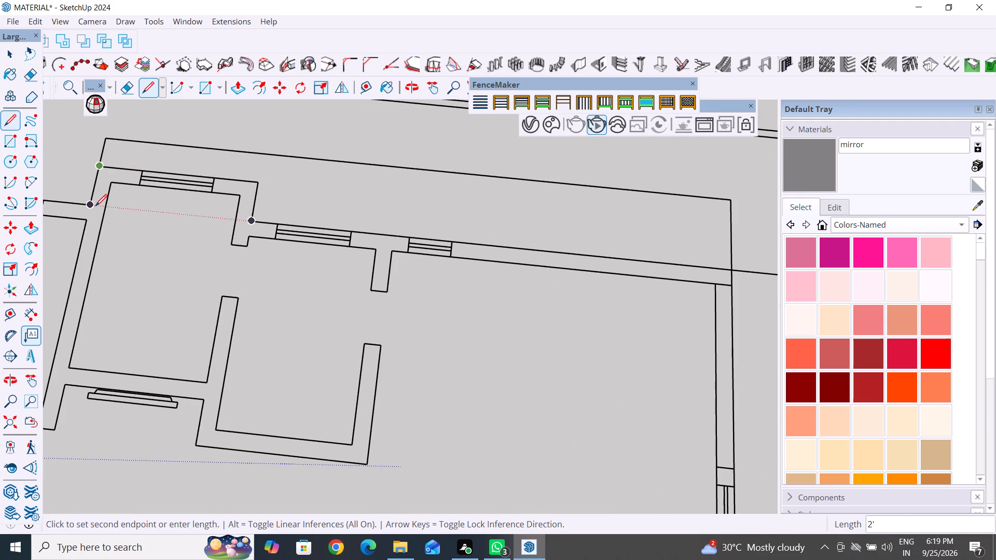
click(95, 206)
Close the house outline with a line about 33' 3" along the remaining rear wall to the far outer corner.
scroll(207, 273, down, 20)
scroll(207, 273, down, 2)
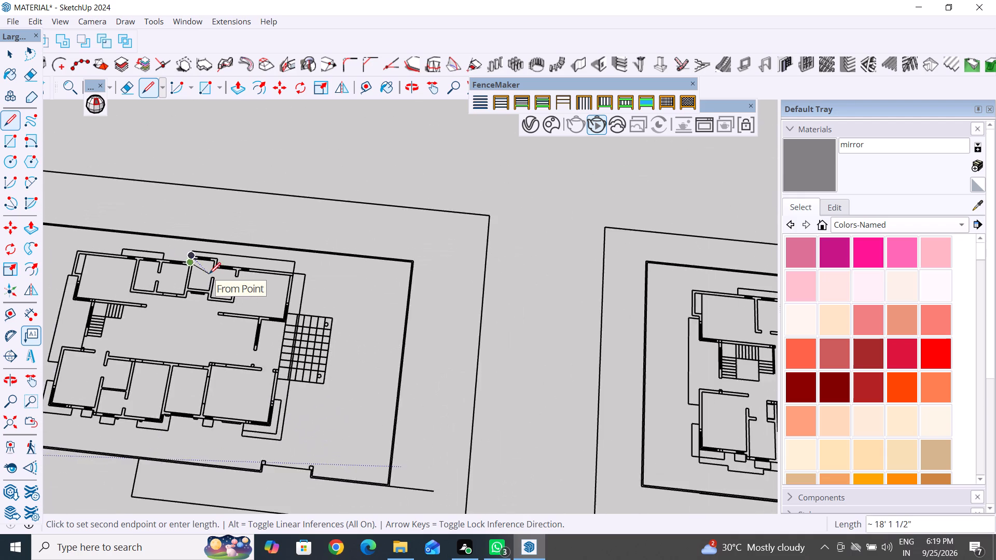
scroll(209, 274, down, 4)
scroll(99, 258, up, 14)
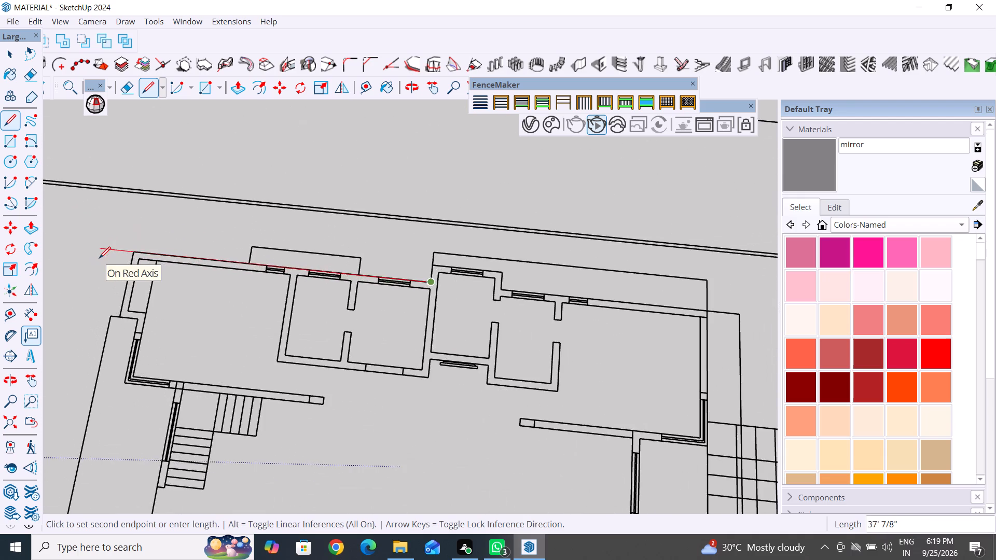
scroll(104, 256, up, 5)
click(154, 248)
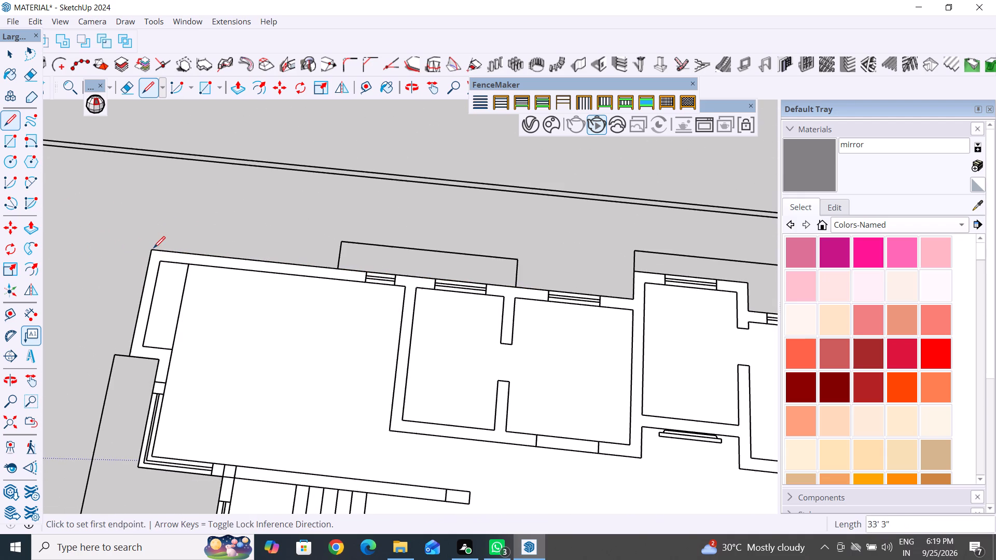
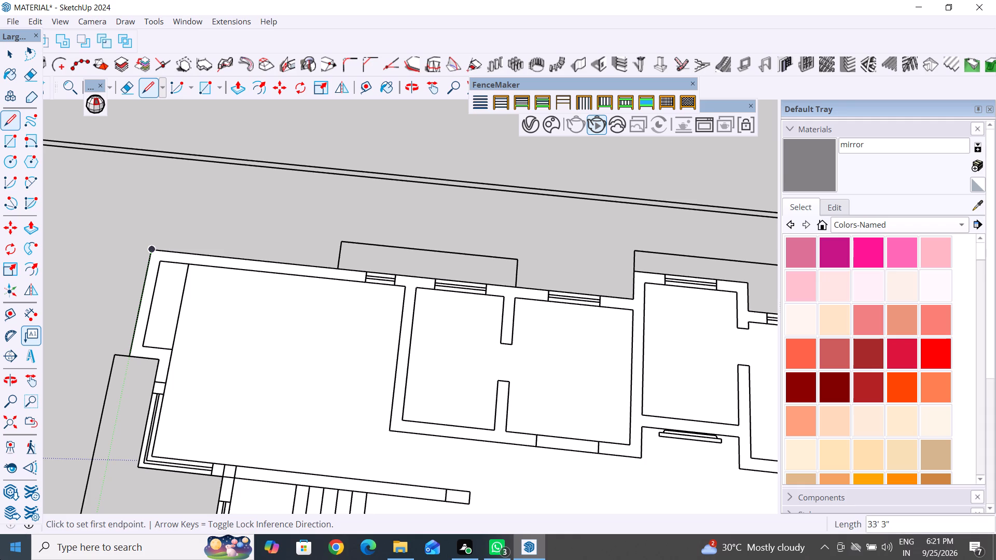
Examine the closed house outline face from above and below.
click(8, 54)
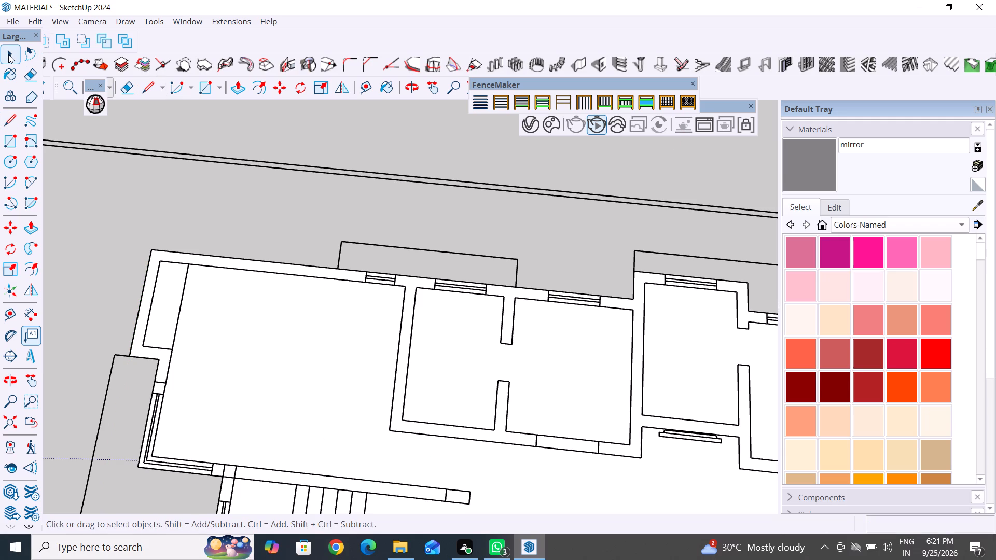
scroll(111, 52, down, 7)
scroll(0, 77, down, 5)
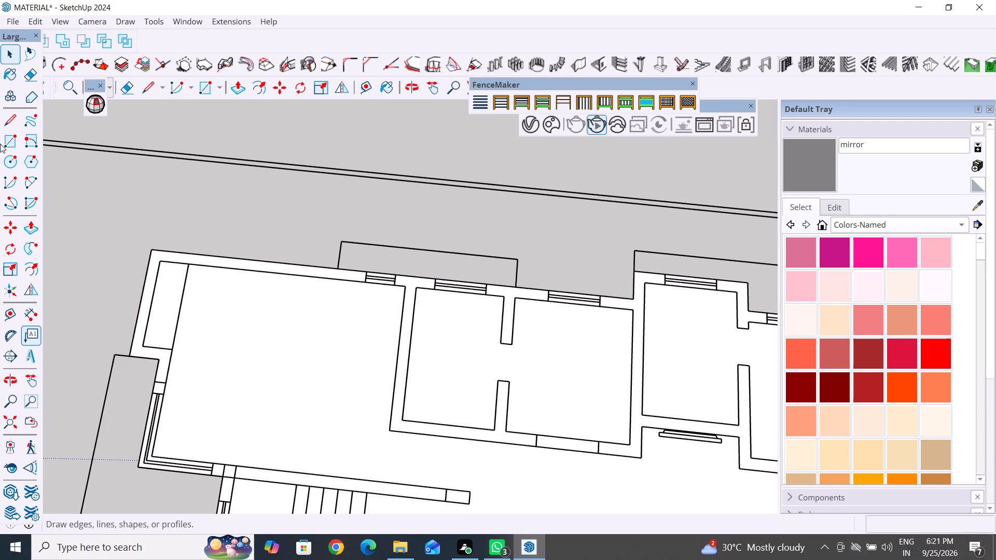
scroll(126, 133, down, 3)
scroll(182, 265, down, 13)
middle_drag(199, 326, 249, 361)
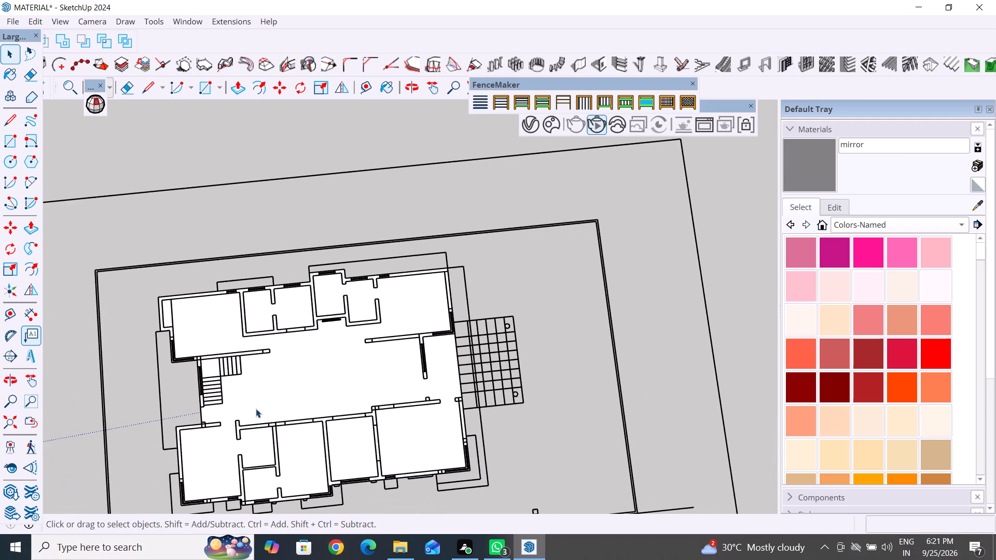
scroll(261, 480, up, 4)
middle_drag(287, 478, 295, 247)
middle_drag(279, 405, 228, 138)
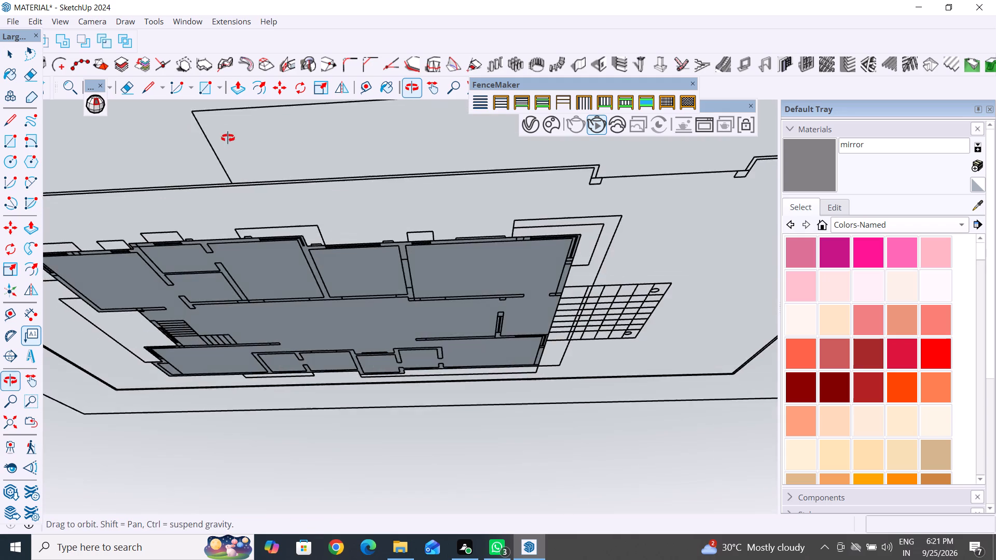
middle_drag(228, 138, 224, 419)
scroll(423, 242, down, 7)
middle_drag(389, 287, 382, 360)
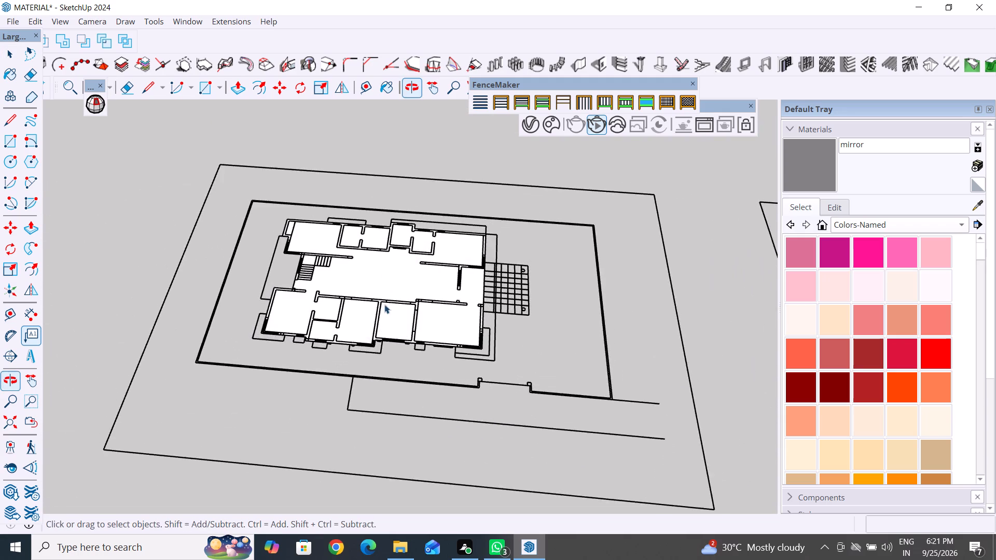
Offset the house outline inward to the inner wall line to separate the outer wall thickness from the floor.
scroll(388, 250, up, 4)
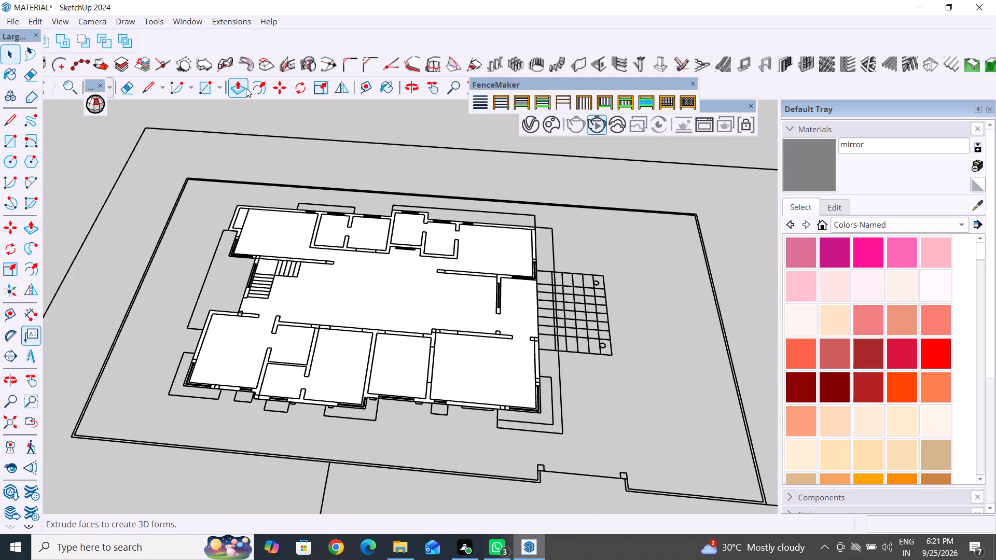
click(262, 88)
scroll(316, 247, up, 5)
scroll(198, 169, up, 5)
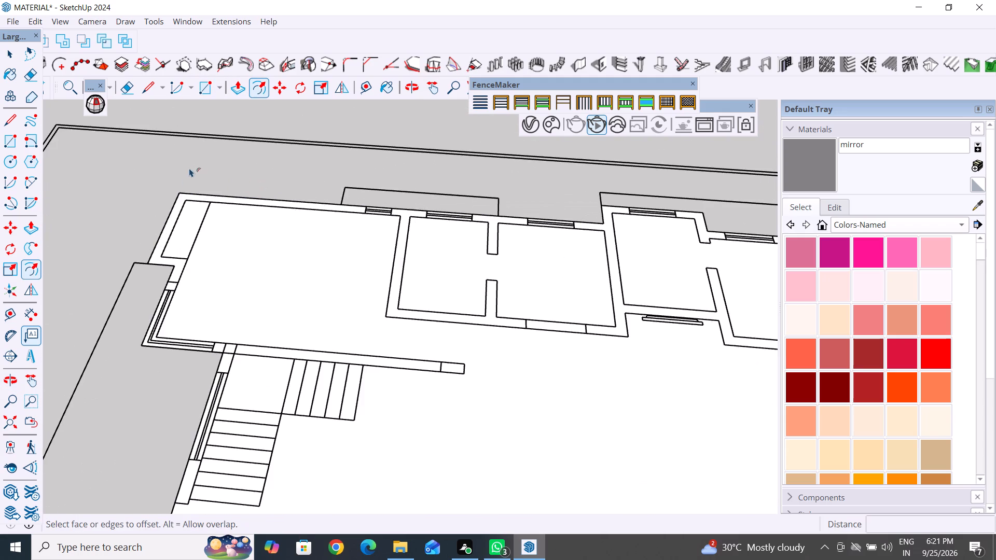
scroll(194, 194, up, 11)
drag(169, 198, 189, 211)
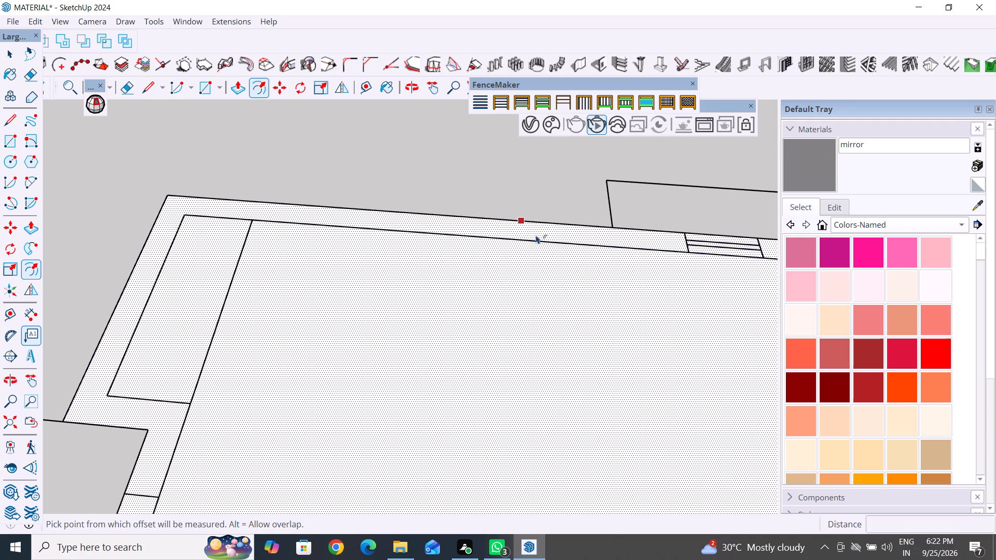
click(514, 214)
drag(529, 226, 540, 242)
Delete the inner floor face, keeping only the outer wall ring.
click(17, 54)
click(284, 267)
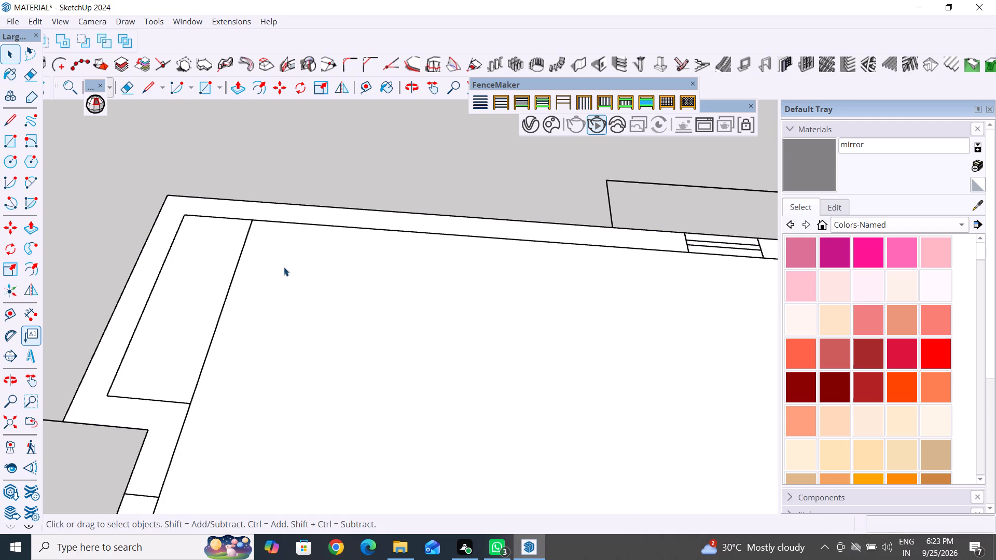
key(Delete)
Push/Pull the outer wall ring upward by 10'.
scroll(147, 374, down, 7)
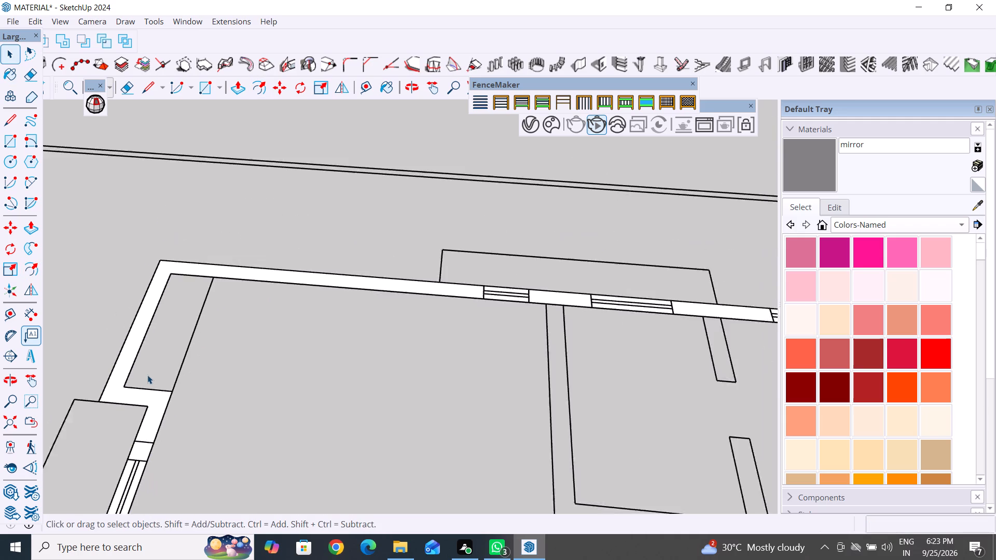
scroll(147, 375, down, 20)
scroll(147, 375, down, 2)
scroll(241, 370, down, 6)
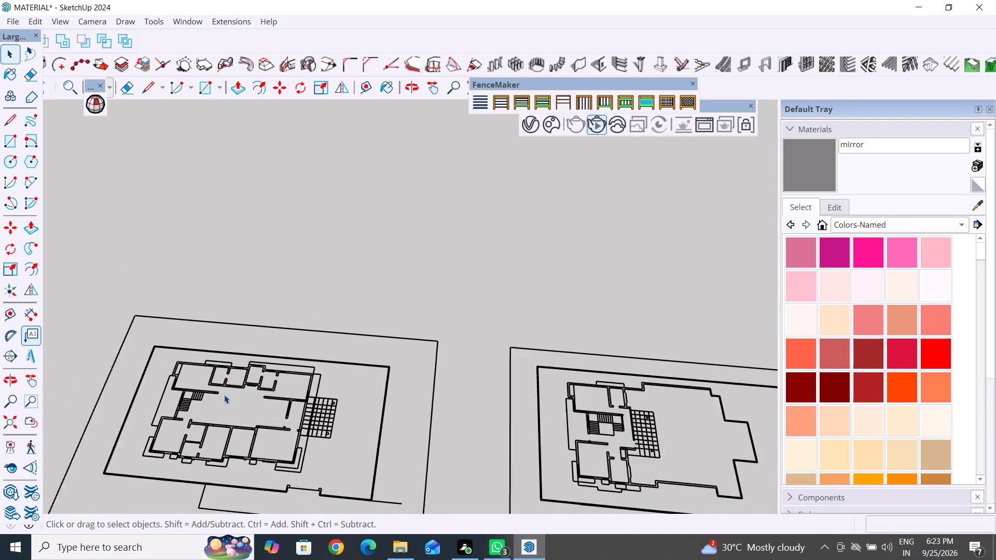
scroll(202, 482, up, 11)
scroll(108, 417, up, 6)
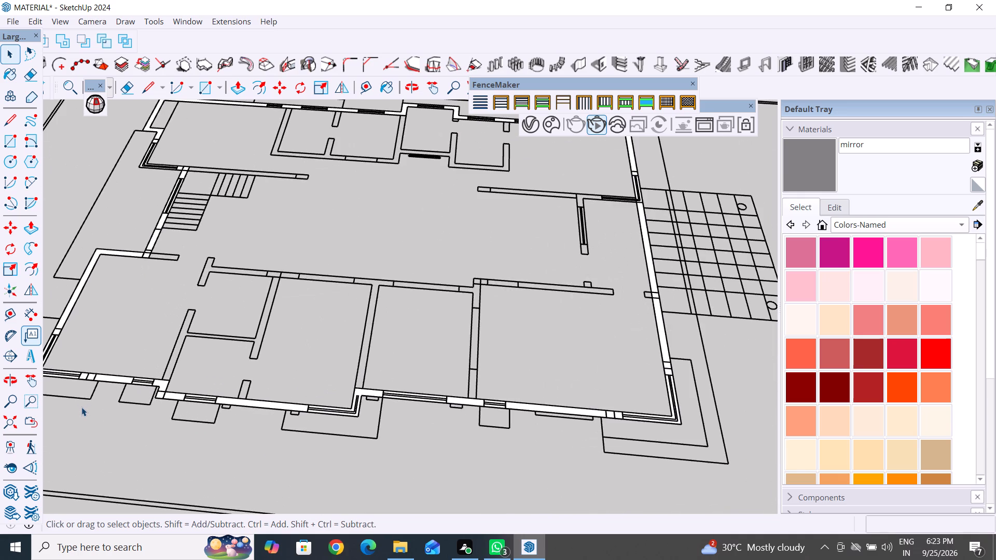
scroll(119, 413, down, 6)
middle_drag(101, 421, 122, 428)
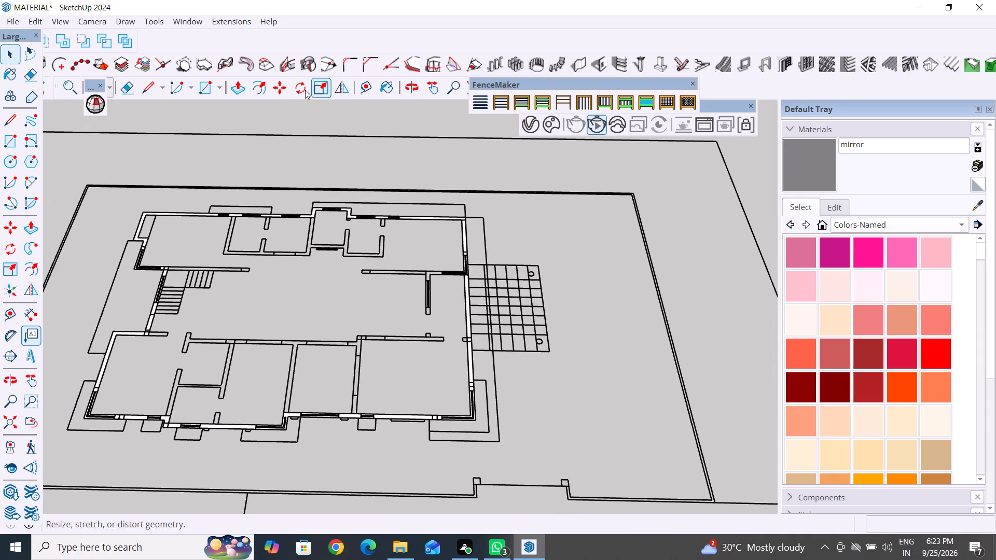
click(233, 89)
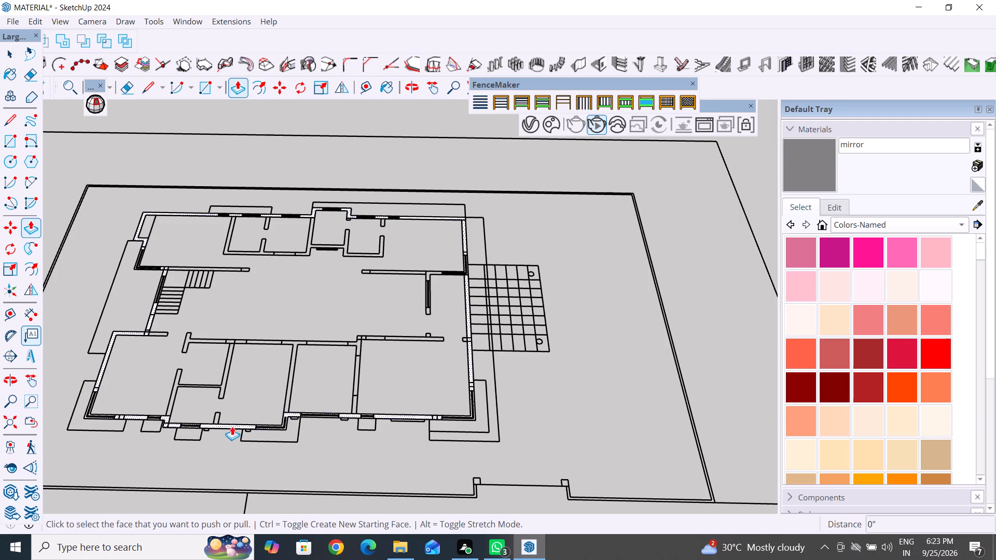
scroll(224, 444, up, 12)
click(253, 399)
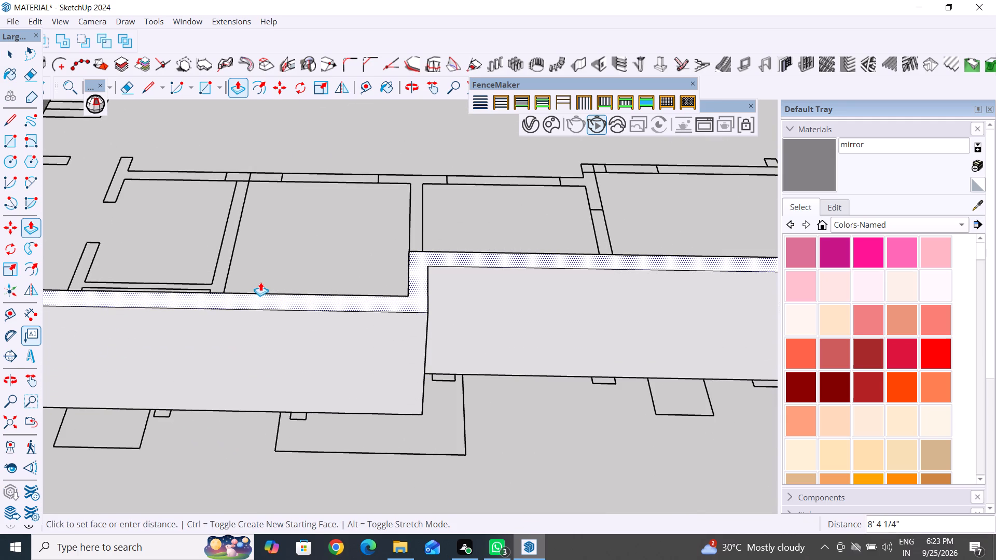
text(10')
key(Return)
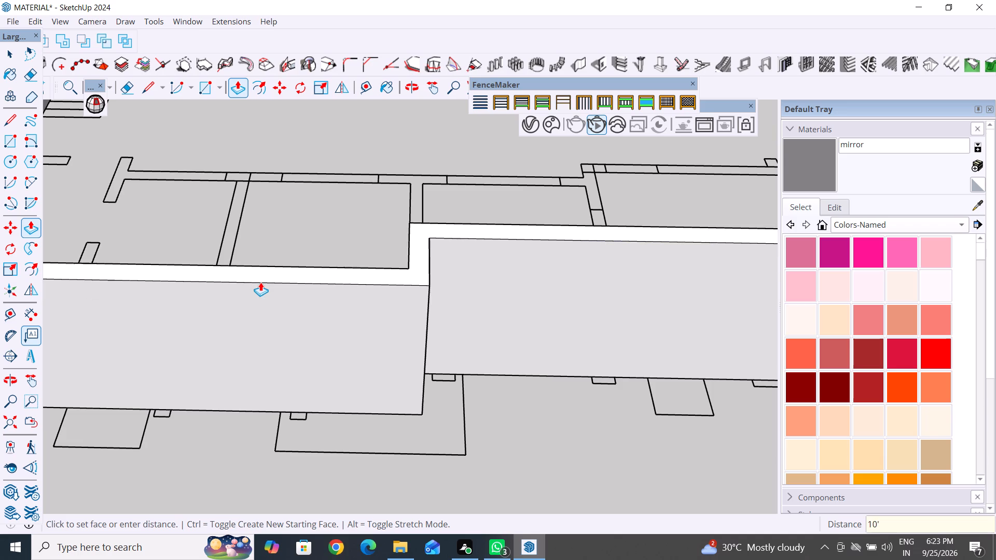
Select all connected geometry of the extruded outer walls and make it a group.
scroll(262, 282, down, 8)
scroll(339, 379, down, 12)
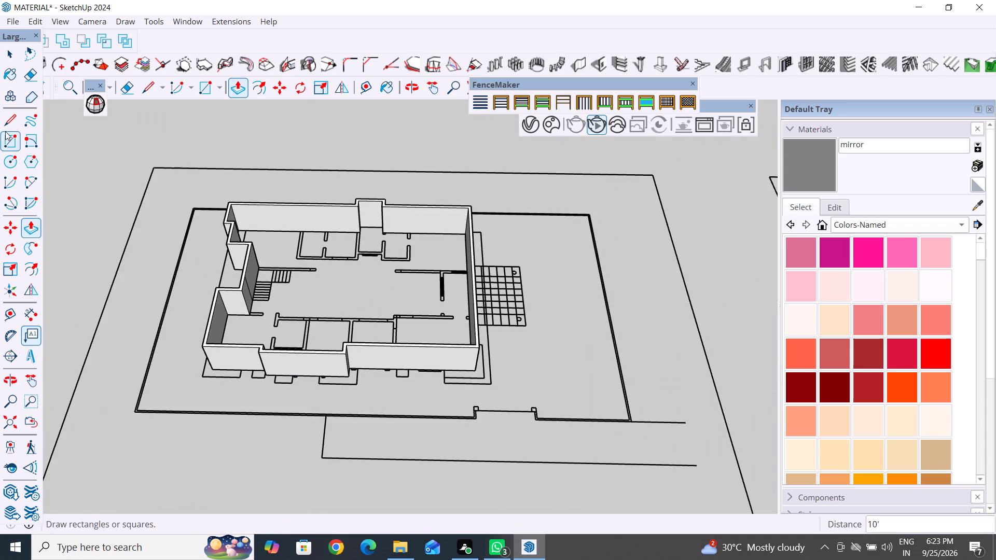
click(13, 55)
click(222, 466)
middle_drag(319, 468, 241, 398)
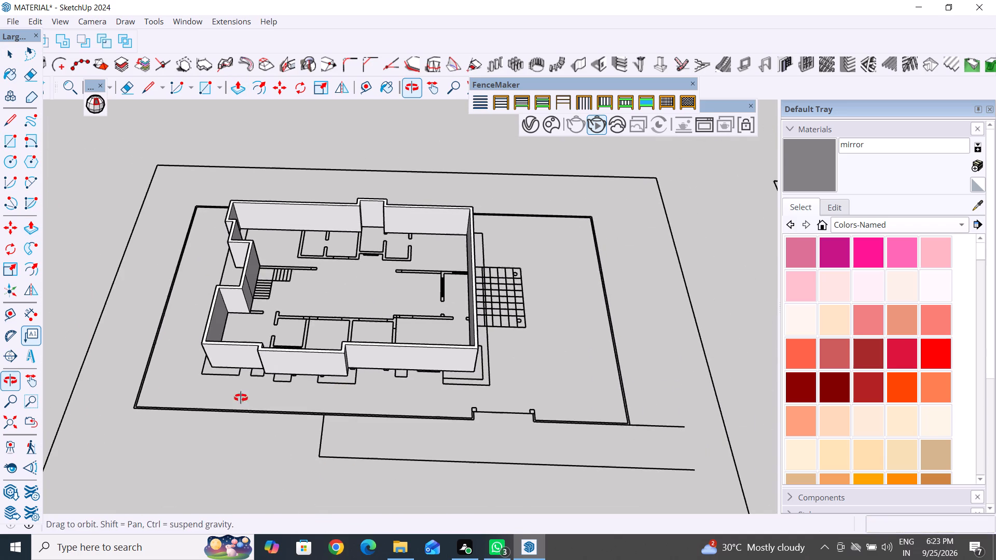
middle_drag(241, 398, 238, 300)
triple_click(315, 303)
double_click(315, 303)
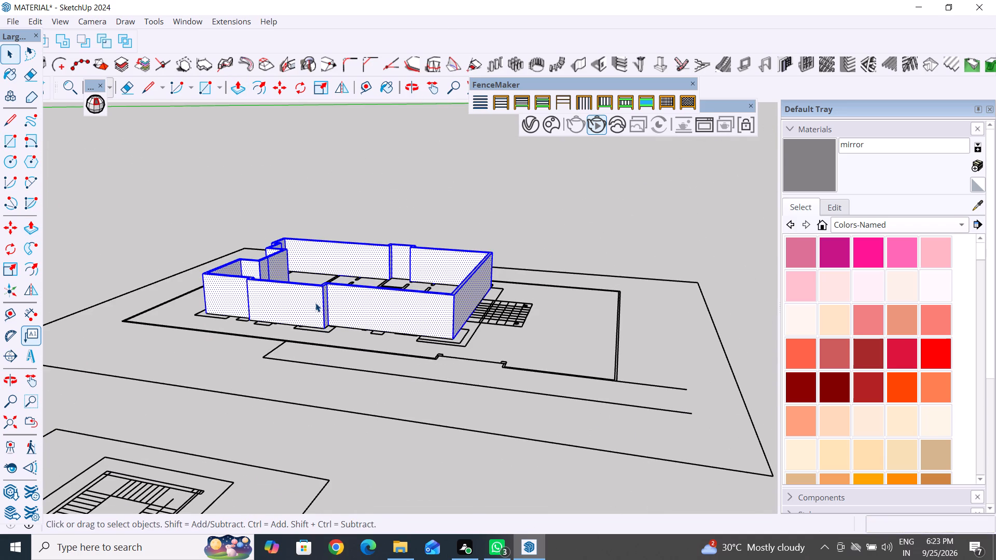
right_click(315, 303)
click(372, 126)
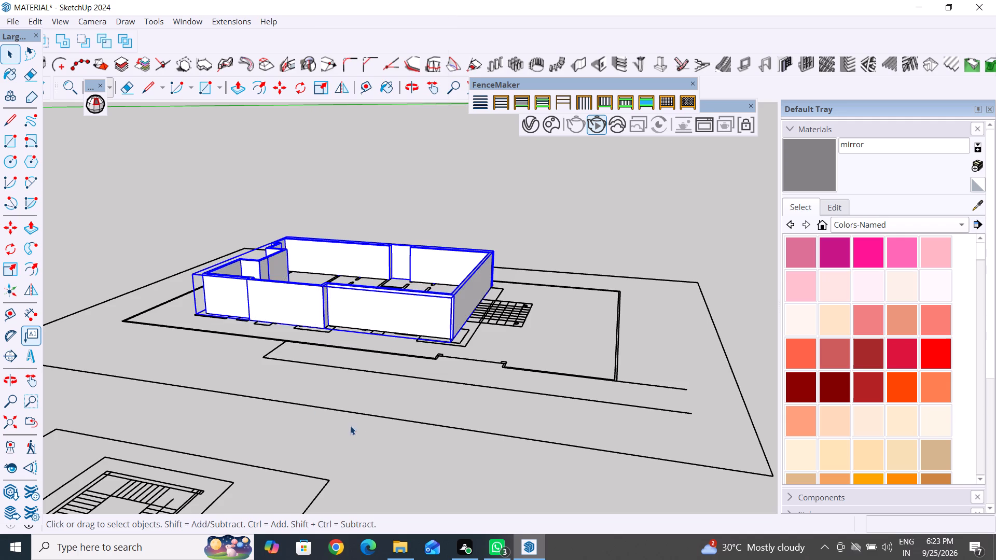
Turn on the back edges display so the plan lines show through the walls.
middle_drag(353, 428, 404, 518)
scroll(439, 421, up, 4)
middle_drag(327, 376, 321, 438)
scroll(384, 370, down, 5)
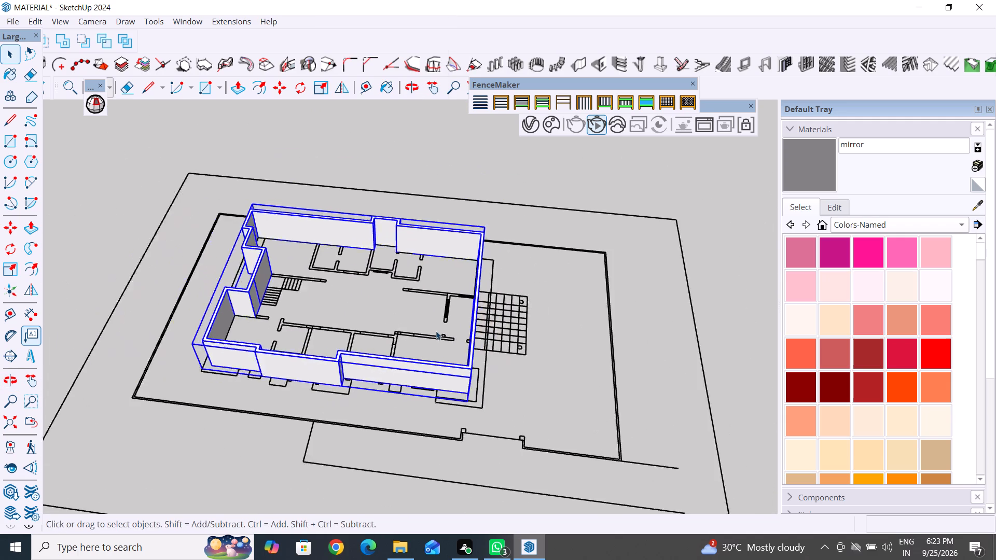
middle_drag(374, 430, 403, 473)
scroll(482, 393, up, 11)
middle_drag(407, 422, 410, 463)
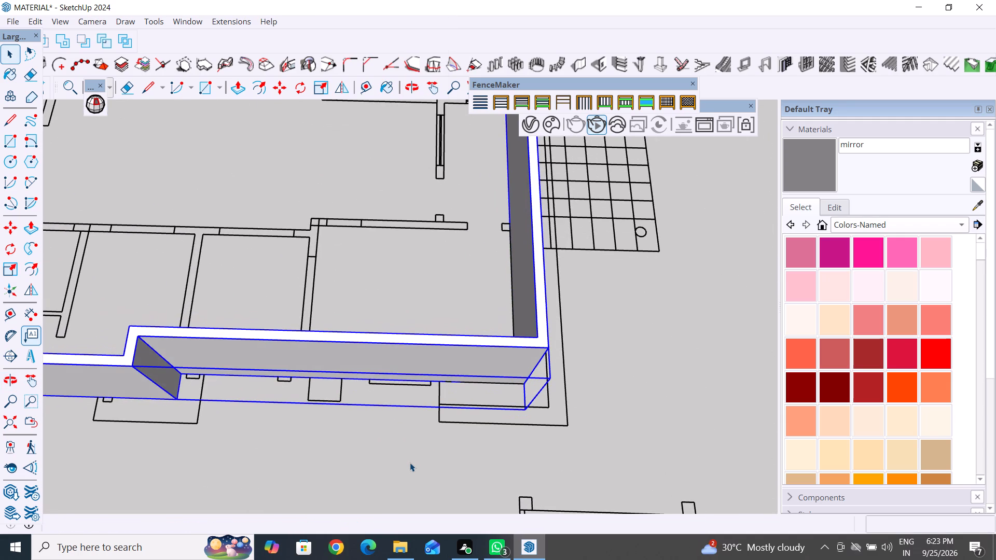
key(k)
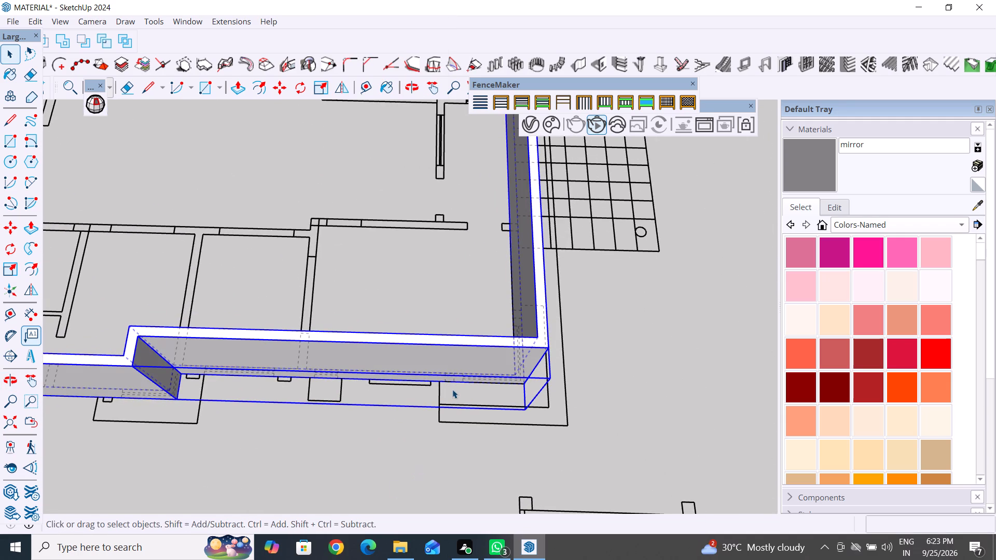
Examine the plan lines running under the outer walls, closing in on the corner window near the tiled grid.
scroll(452, 389, down, 9)
scroll(453, 307, down, 6)
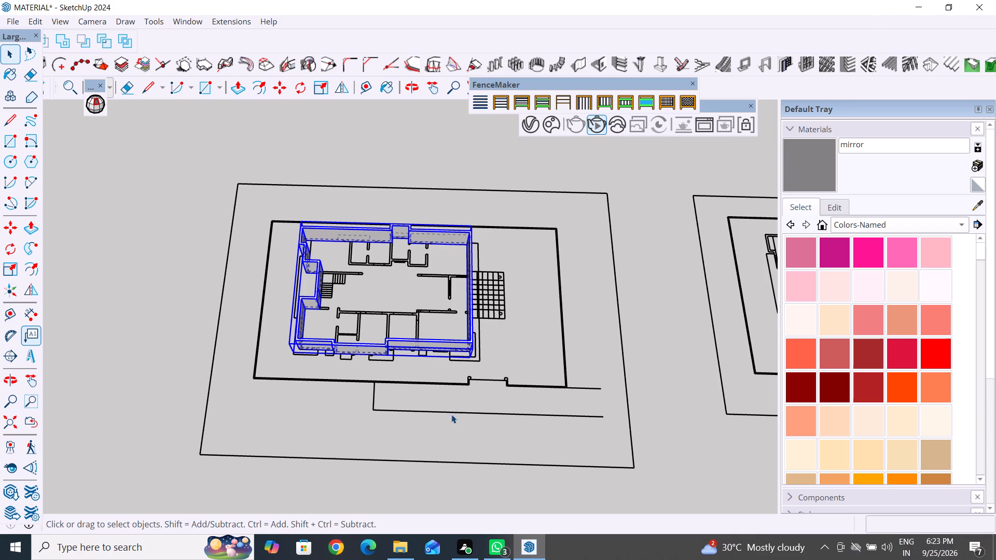
scroll(452, 414, up, 12)
middle_drag(458, 337, 343, 298)
scroll(355, 317, up, 6)
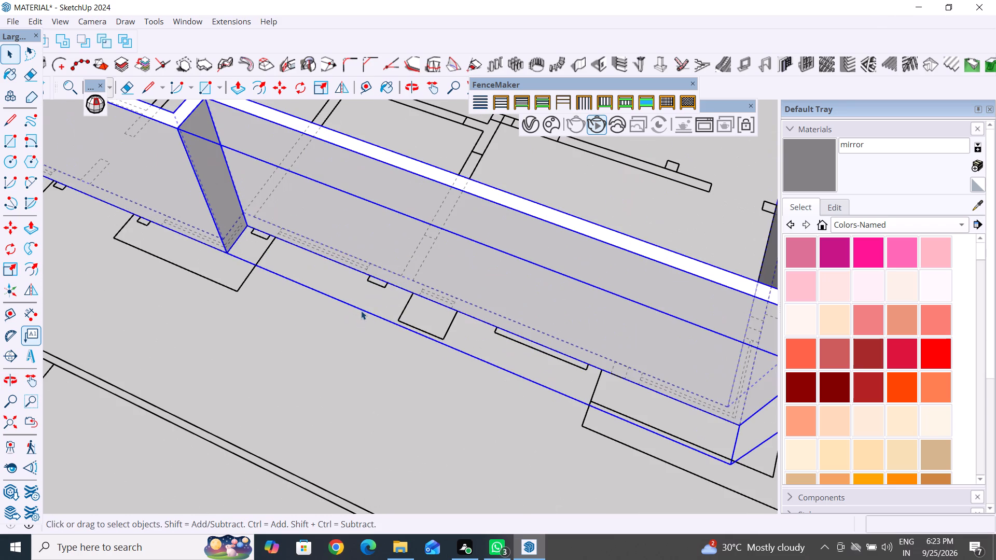
scroll(215, 303, down, 11)
middle_drag(345, 365, 442, 297)
scroll(428, 355, up, 4)
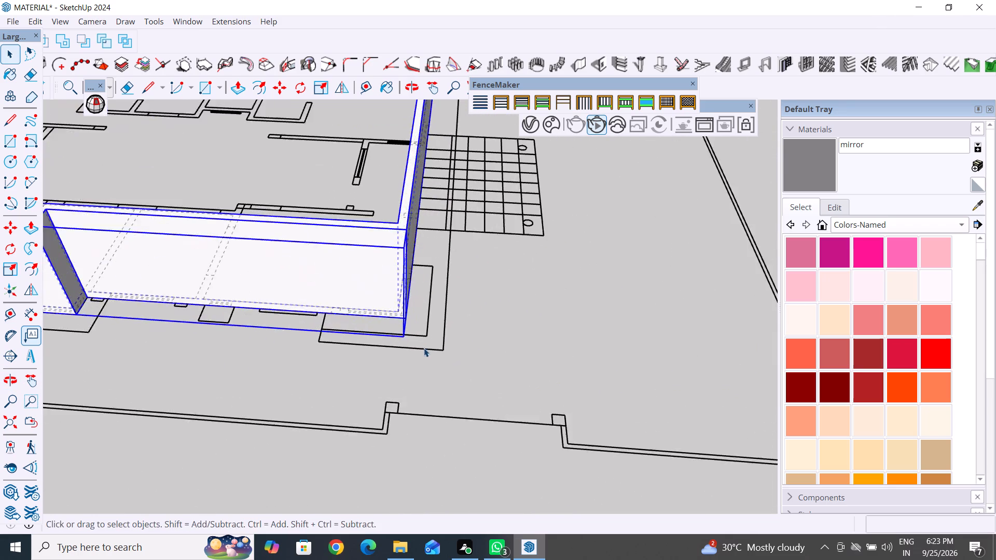
scroll(424, 348, up, 3)
middle_drag(440, 340, 317, 305)
scroll(396, 277, up, 7)
middle_drag(501, 395, 347, 362)
scroll(501, 395, up, 1)
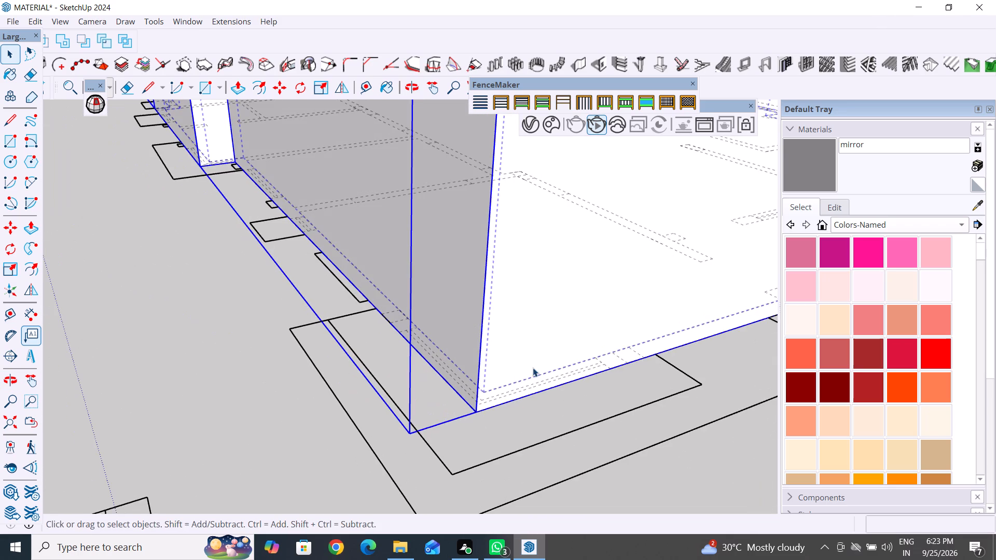
scroll(173, 274, down, 10)
middle_drag(224, 329, 297, 339)
scroll(315, 358, up, 4)
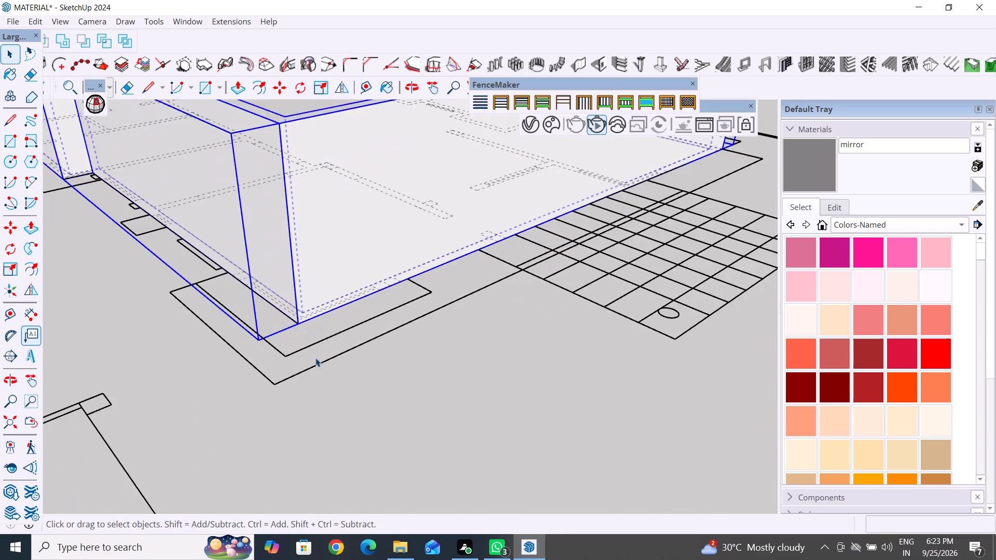
scroll(315, 358, up, 7)
middle_drag(326, 341, 338, 390)
middle_drag(227, 348, 315, 350)
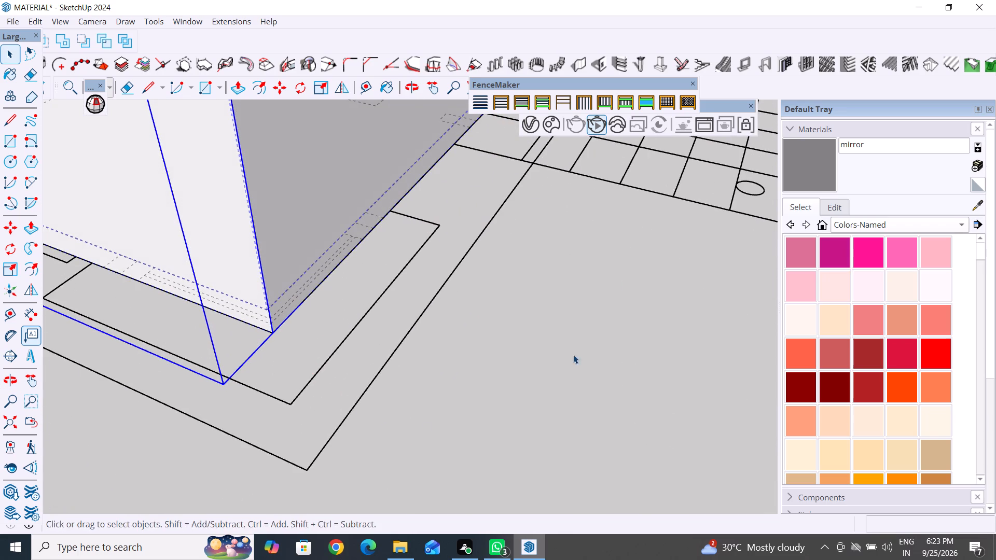
Trace the L-shaped corner window outline with the Line tool over the plan lines, 9" wide with a 5' 3" outer side.
click(9, 122)
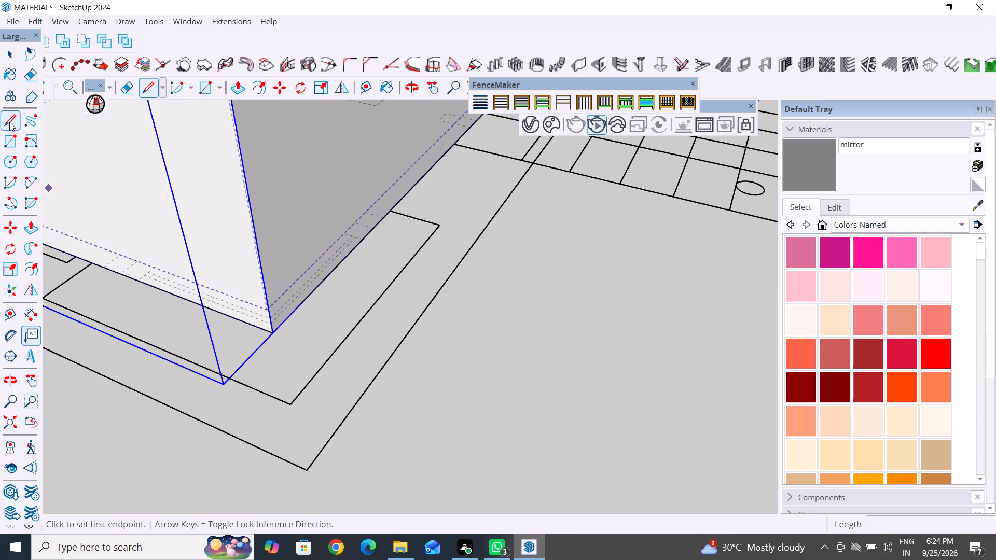
middle_drag(165, 216, 157, 271)
scroll(154, 262, up, 6)
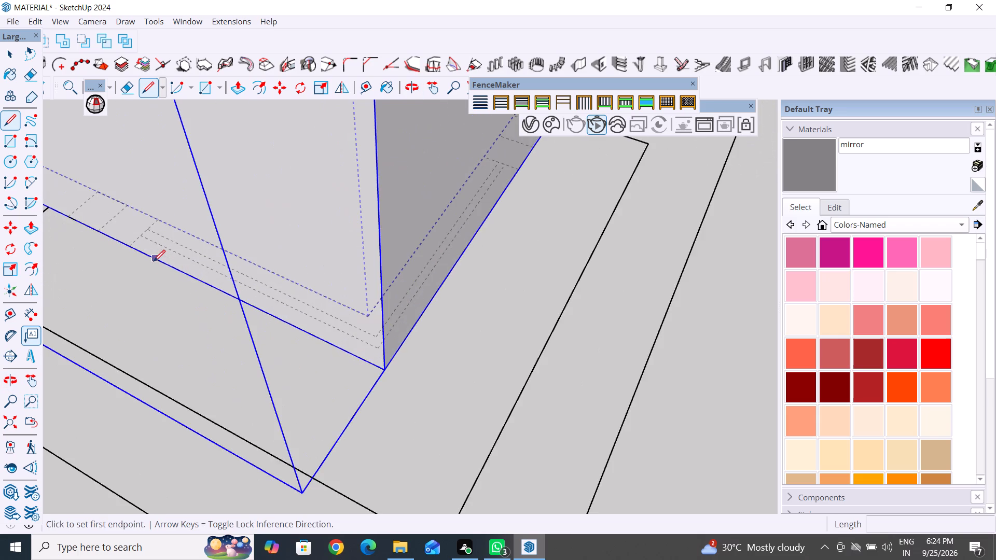
scroll(140, 253, up, 5)
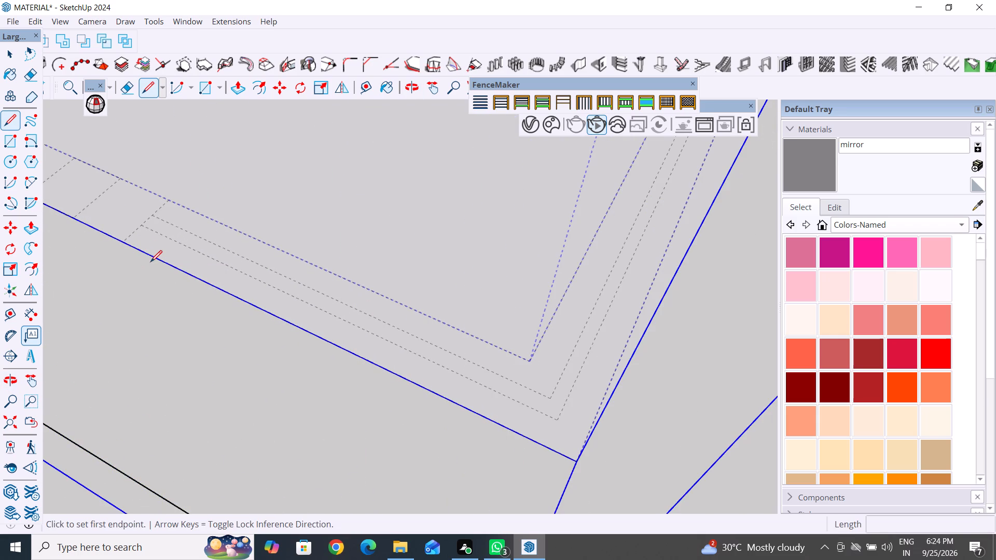
scroll(190, 328, down, 5)
scroll(159, 293, up, 4)
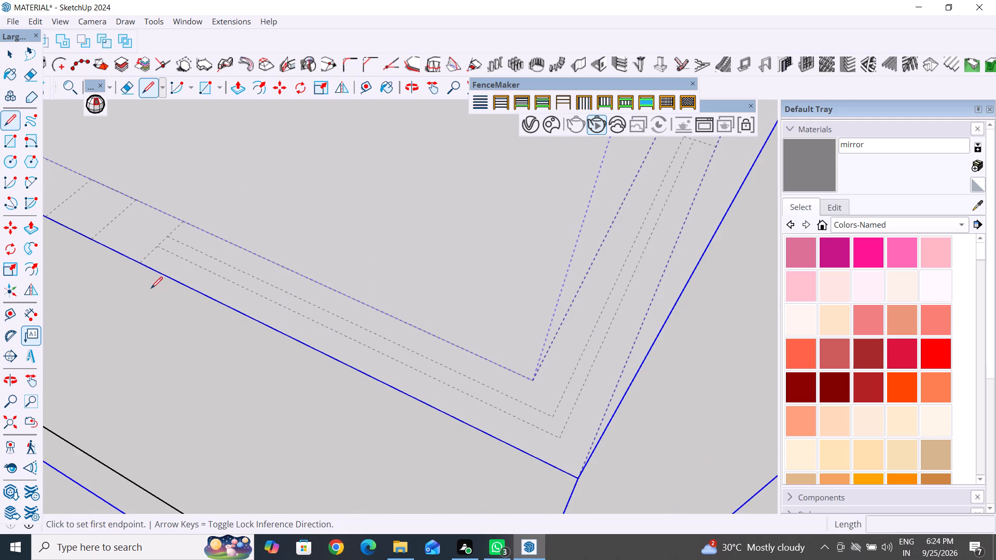
click(137, 264)
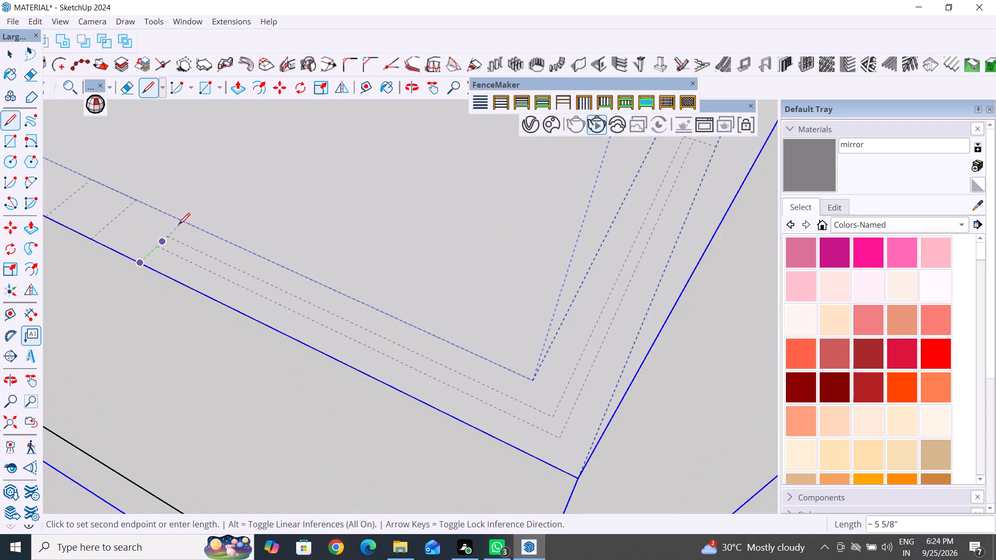
click(183, 222)
scroll(183, 222, down, 10)
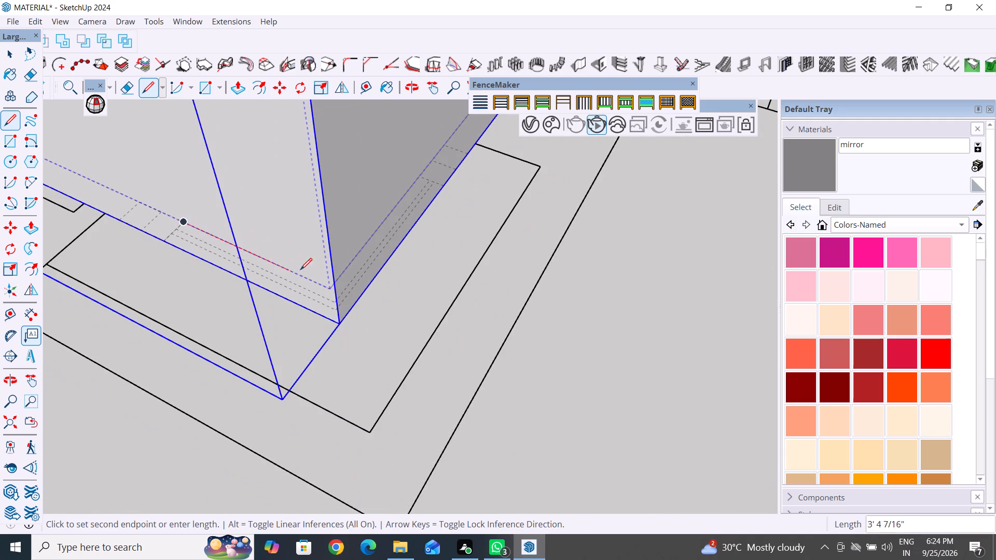
scroll(302, 276, up, 5)
click(350, 293)
scroll(350, 293, down, 5)
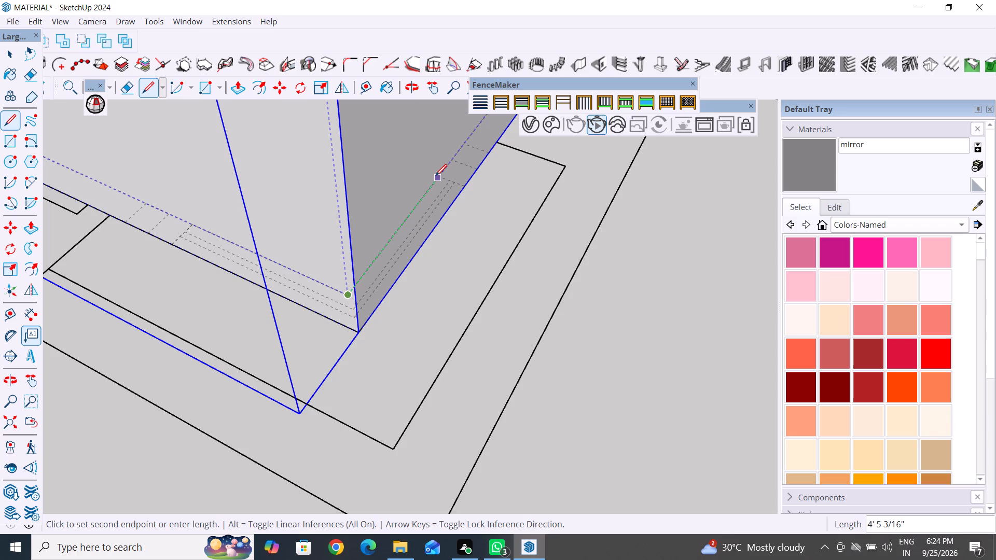
middle_drag(465, 161, 405, 204)
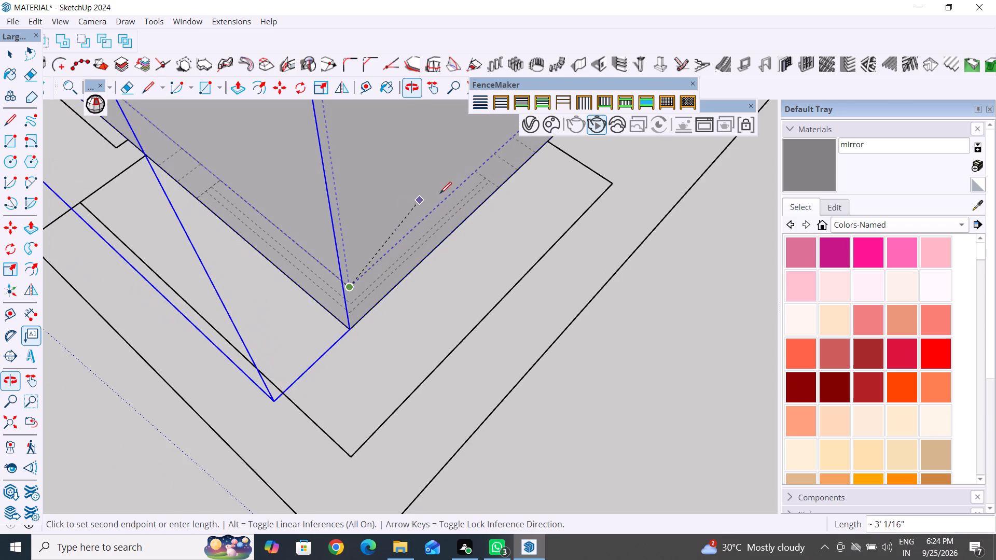
click(479, 175)
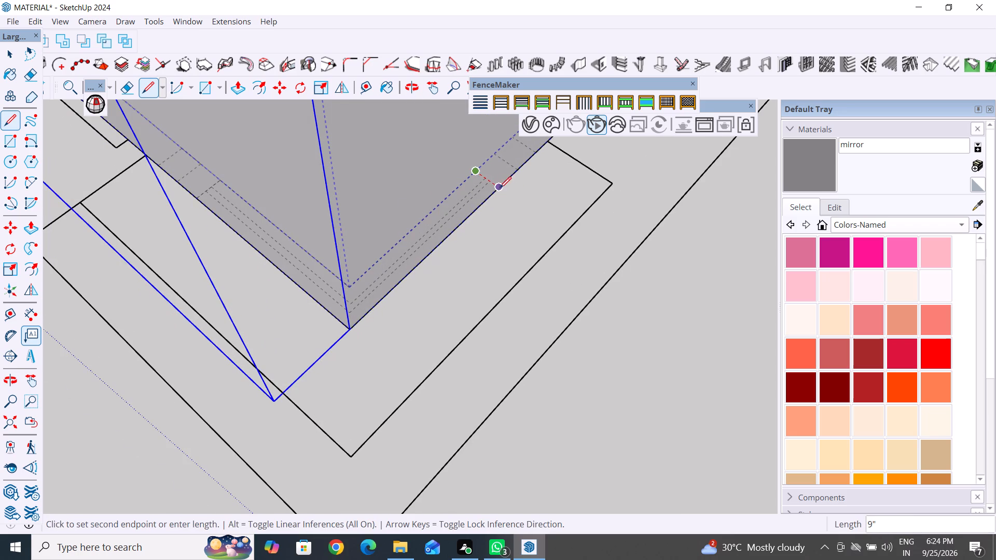
click(497, 188)
click(357, 330)
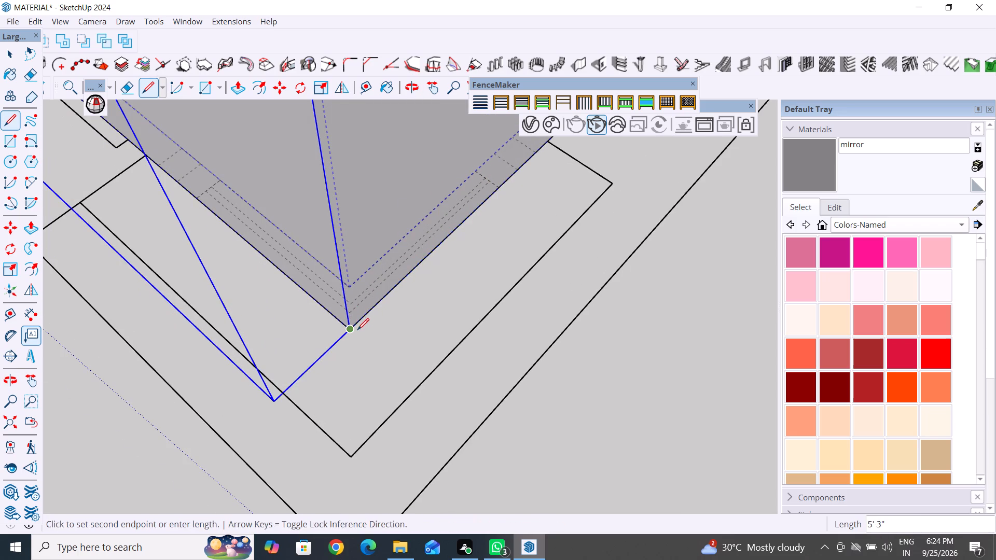
click(196, 194)
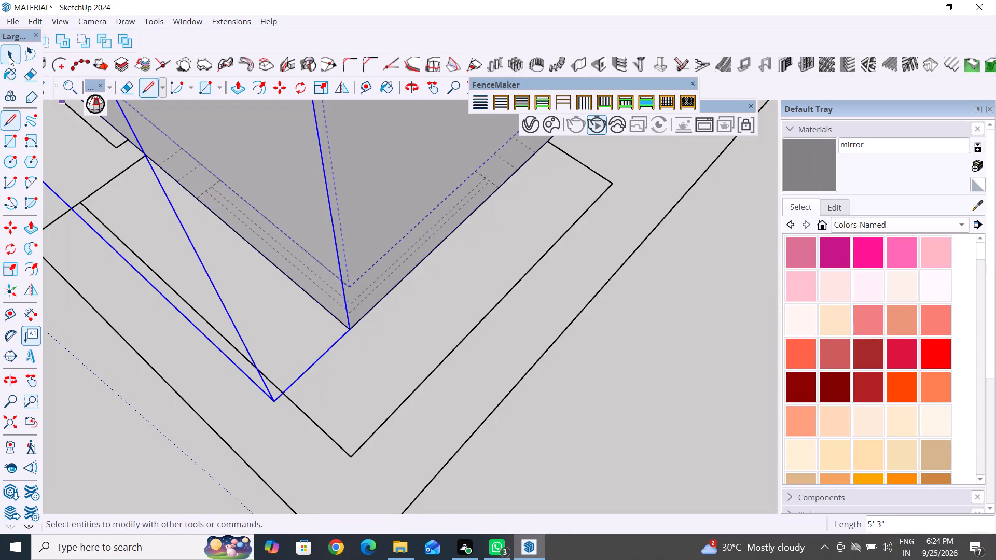
Push/Pull the L-shaped corner window face upward by 5' to the midpoint of the wall's corner edge.
click(6, 54)
middle_drag(217, 299, 402, 263)
scroll(287, 323, up, 5)
middle_drag(318, 367, 372, 333)
click(241, 78)
click(381, 313)
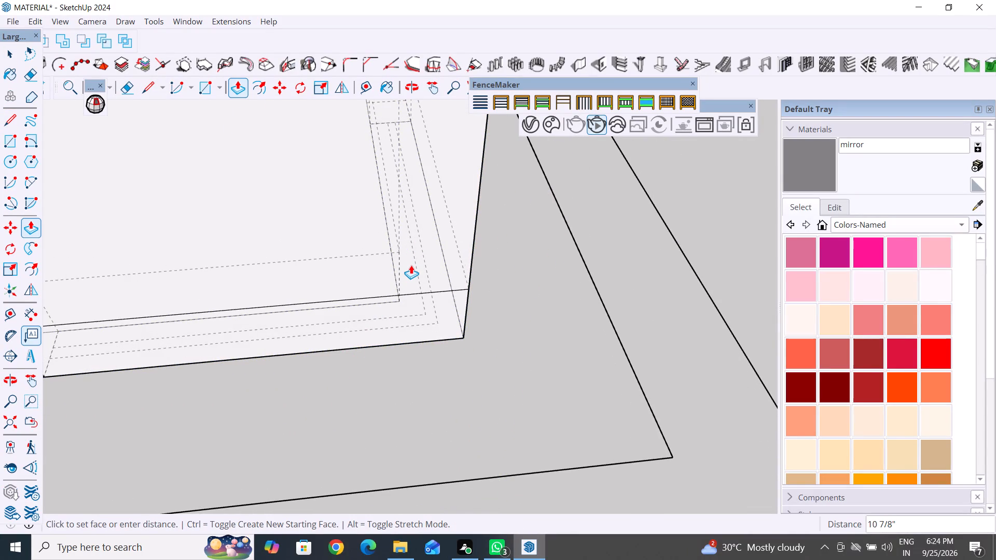
scroll(411, 265, down, 4)
middle_drag(411, 265, 219, 336)
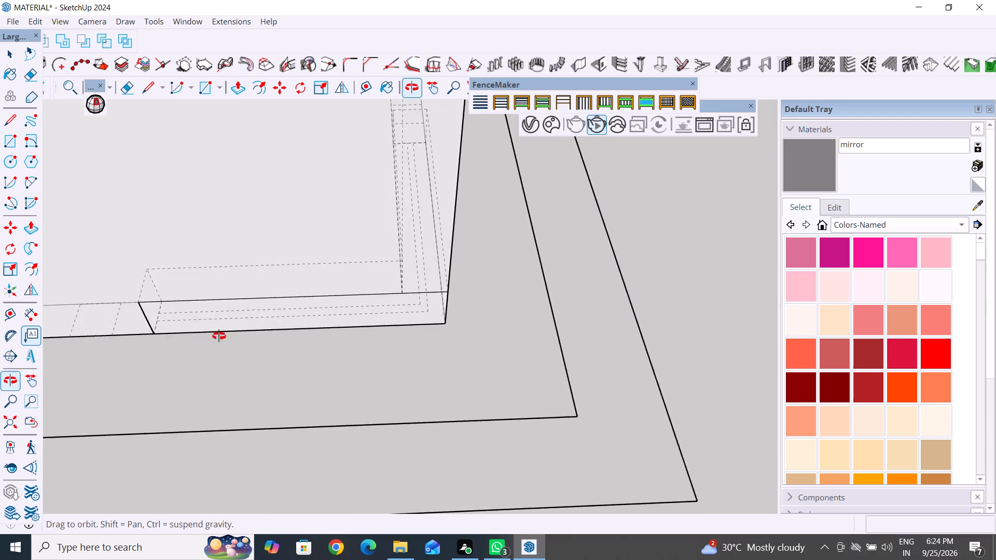
middle_drag(219, 336, 100, 351)
scroll(276, 307, down, 5)
middle_drag(349, 312, 179, 189)
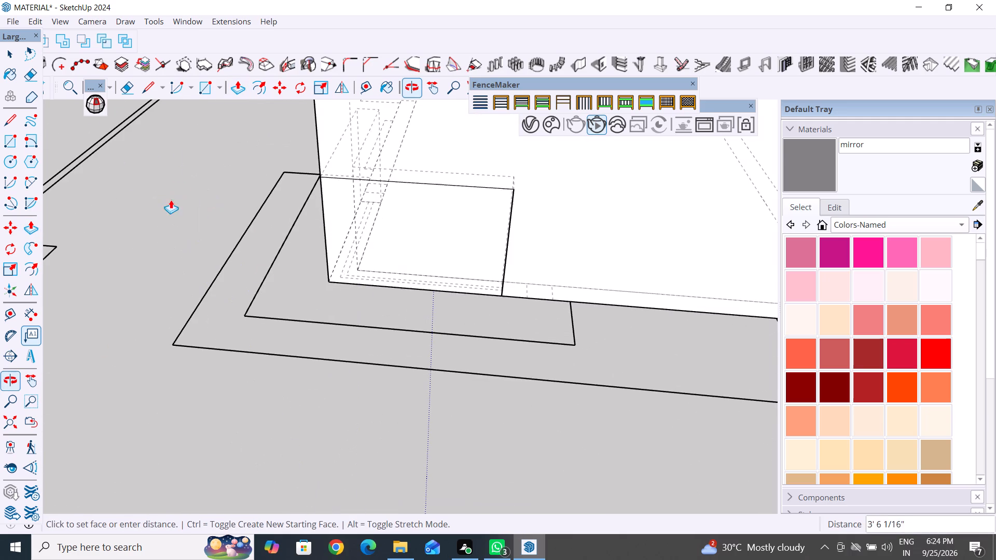
scroll(367, 212, down, 4)
middle_drag(332, 230, 584, 232)
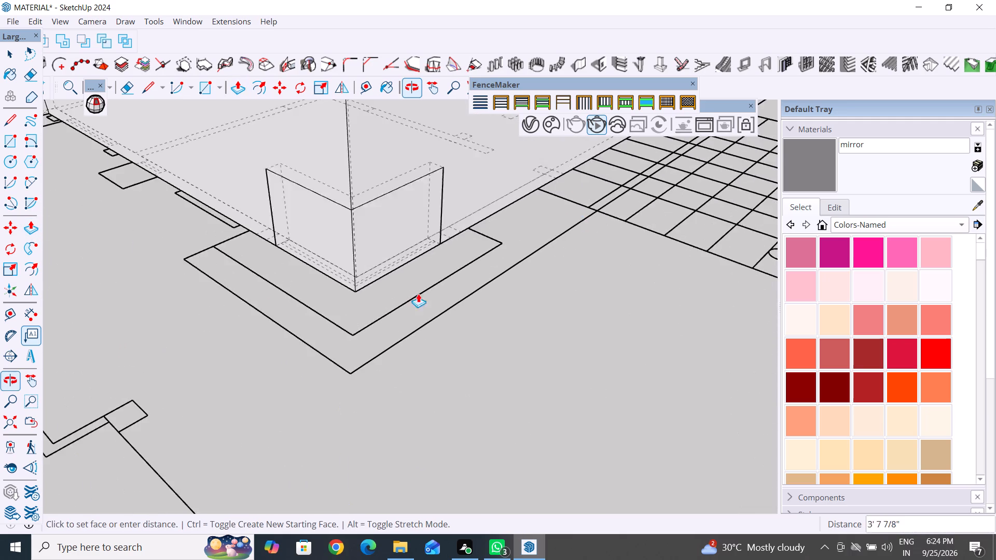
scroll(374, 316, down, 4)
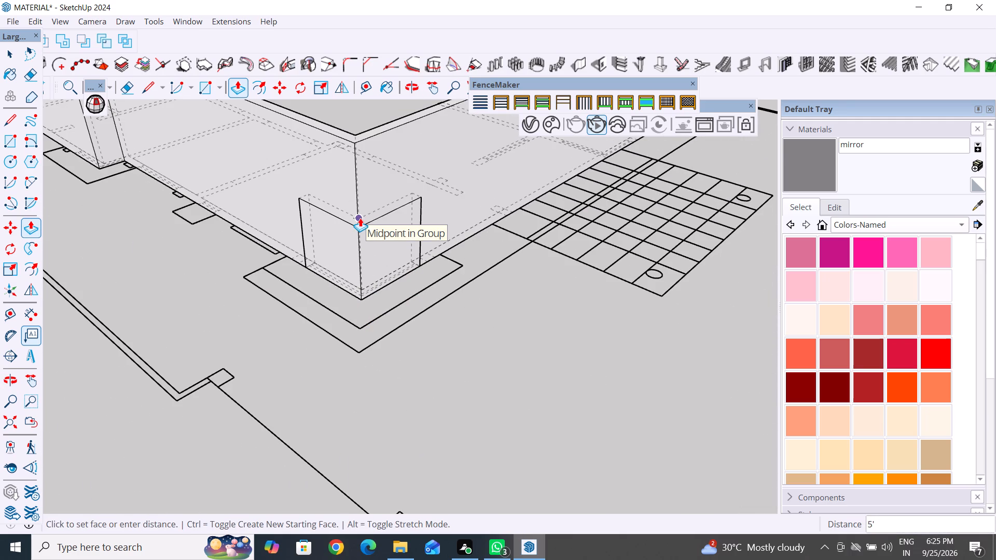
click(360, 218)
Push/Pull the corner block's outer face on the long front wall outward by about 4' 5", past the wall surface.
middle_drag(367, 407, 538, 349)
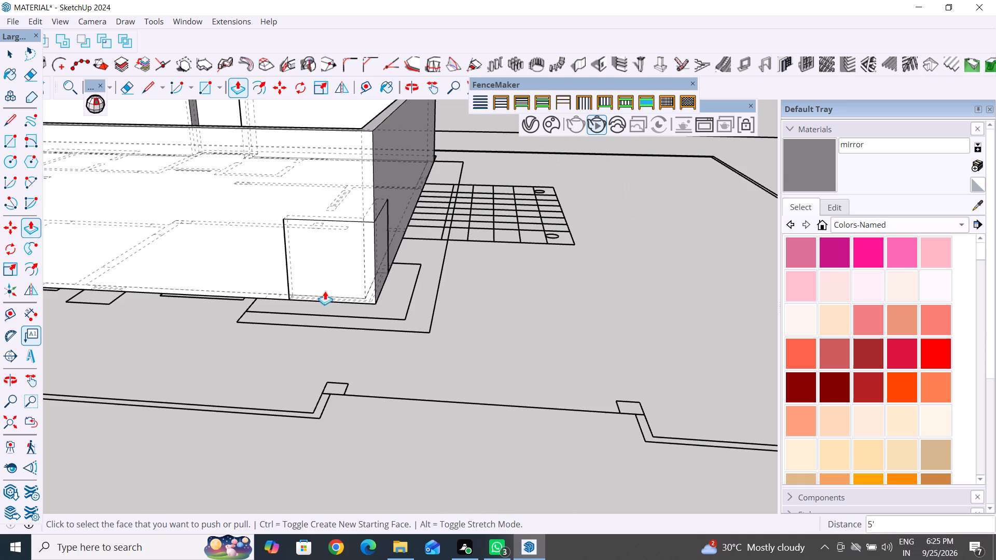
click(344, 266)
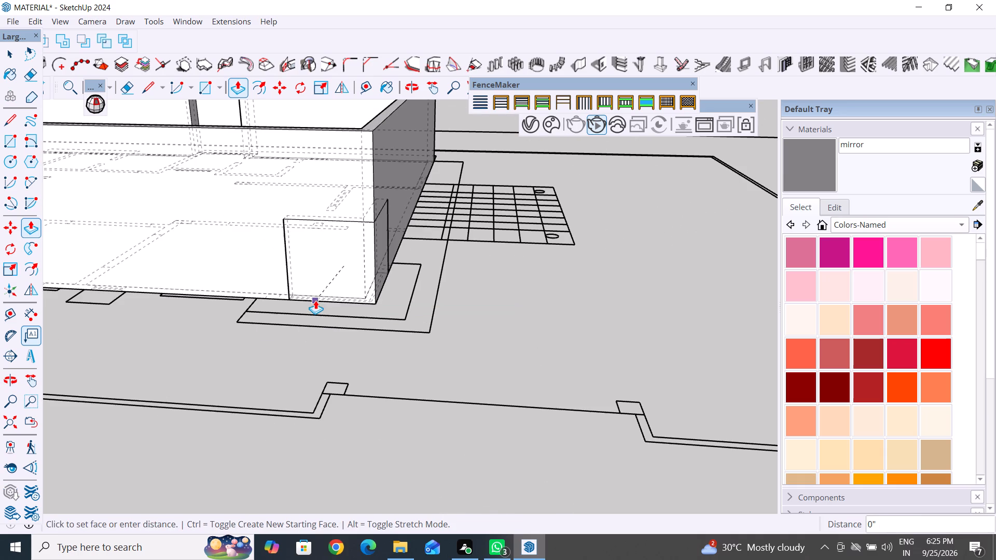
click(324, 292)
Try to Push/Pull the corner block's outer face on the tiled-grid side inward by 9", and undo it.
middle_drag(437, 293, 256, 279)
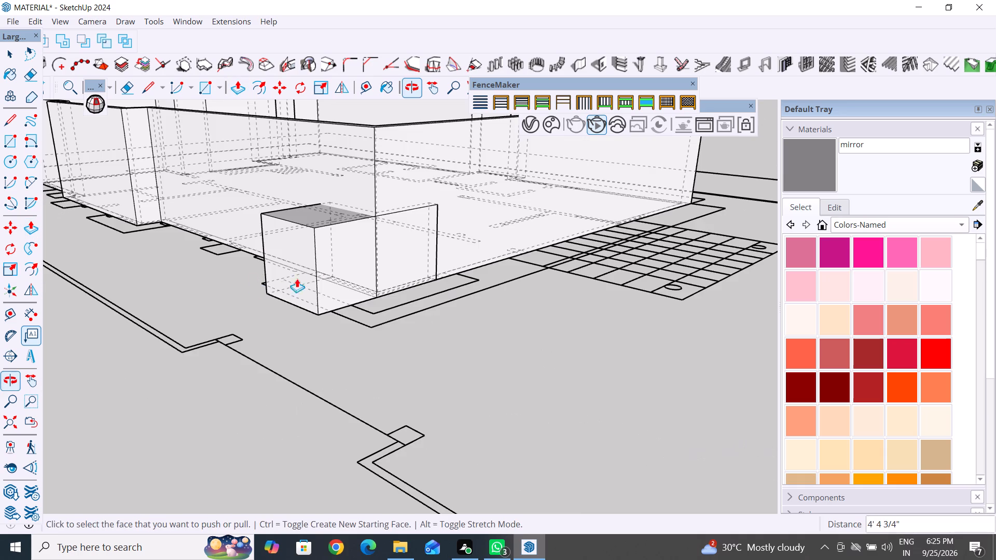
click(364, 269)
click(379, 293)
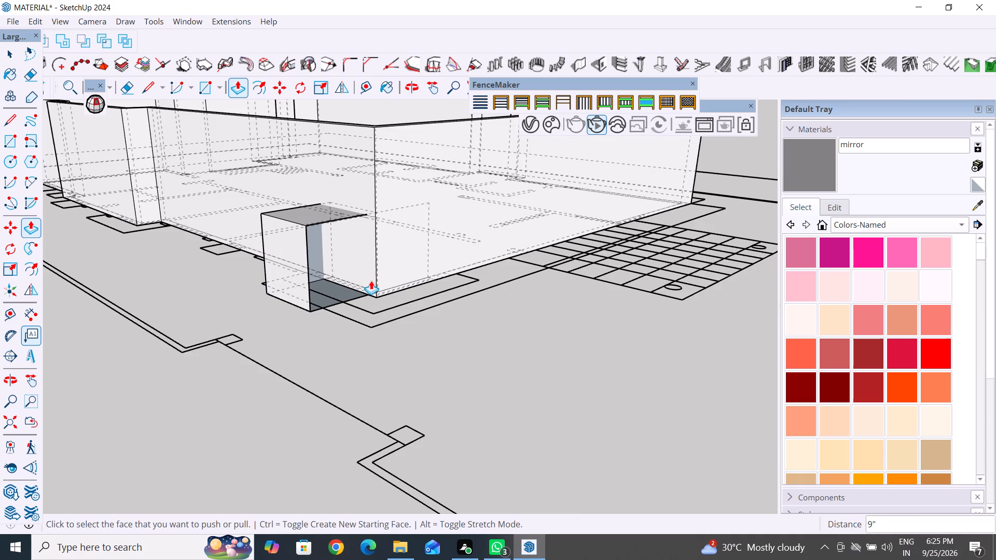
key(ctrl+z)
Push/Pull the corner block's outer face on the tiled-grid side outward by about 3' 8".
click(362, 269)
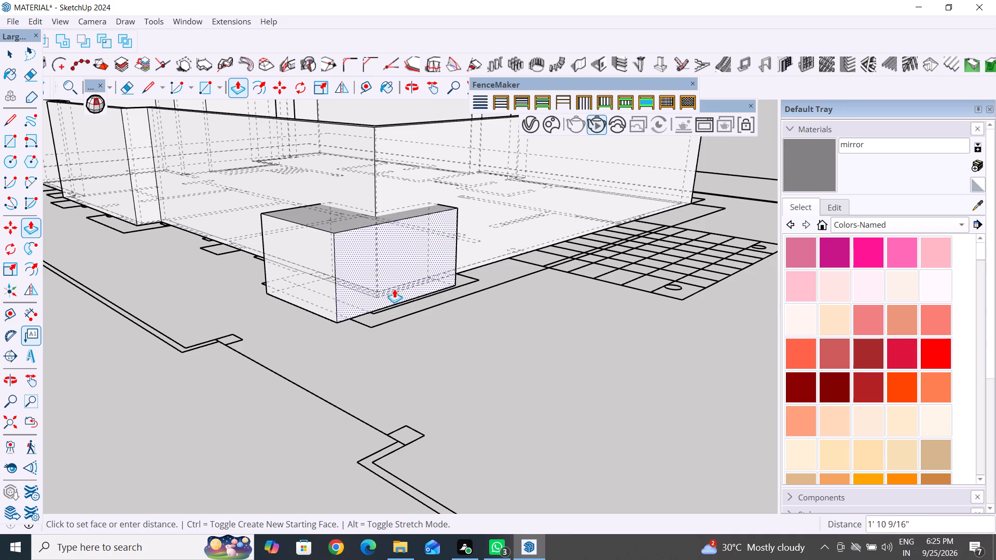
click(402, 296)
Push/Pull the corner block's two inner faces into the room, about 1' 6" on the tiled-grid wall and 10" on the other.
scroll(357, 376, down, 7)
middle_drag(488, 317, 113, 489)
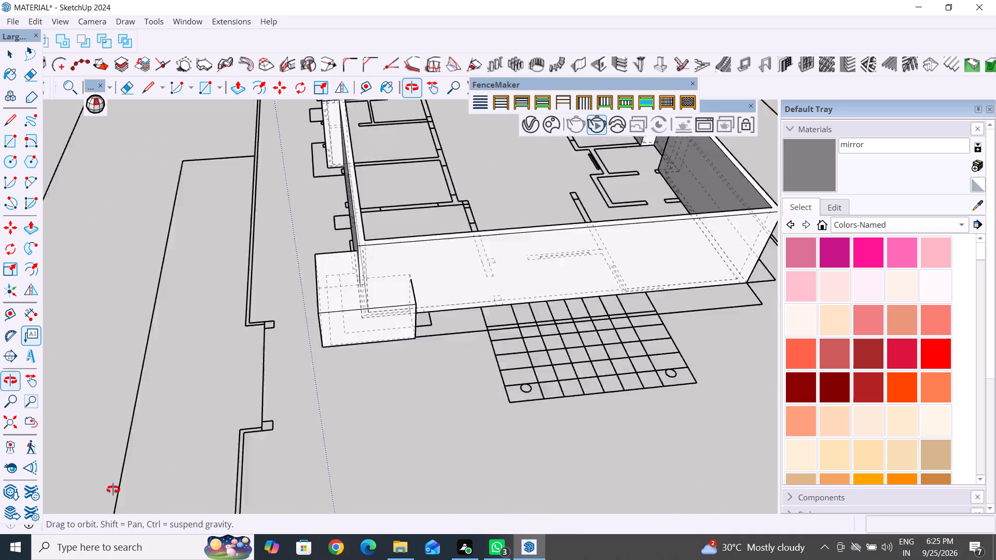
middle_drag(113, 489, 0, 496)
middle_drag(438, 394, 0, 269)
scroll(441, 253, up, 8)
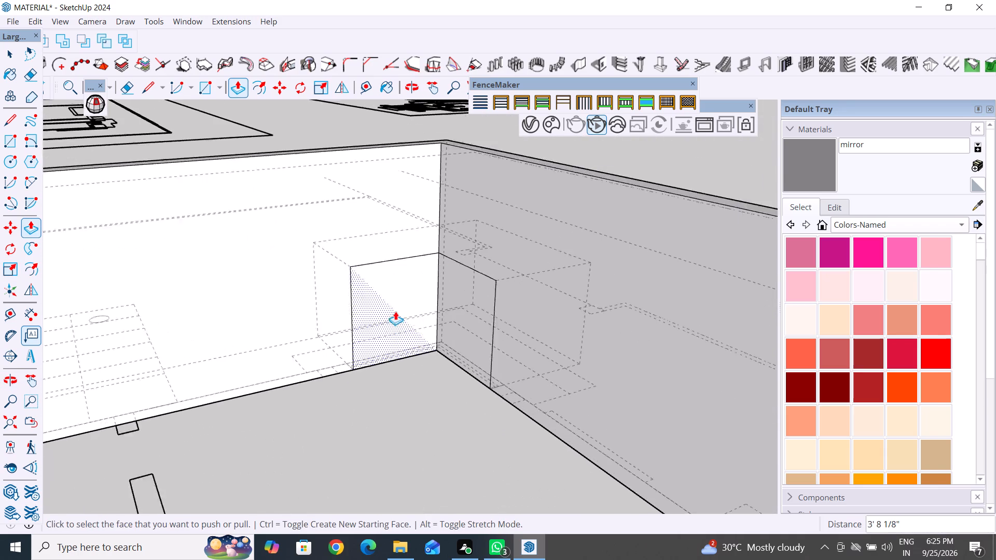
scroll(395, 311, up, 1)
click(405, 299)
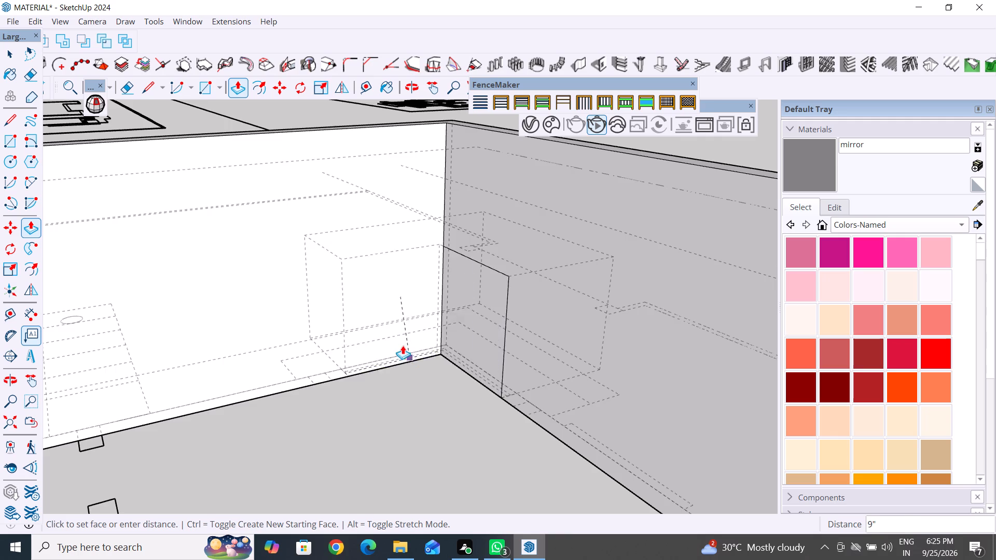
scroll(400, 336, up, 5)
click(395, 347)
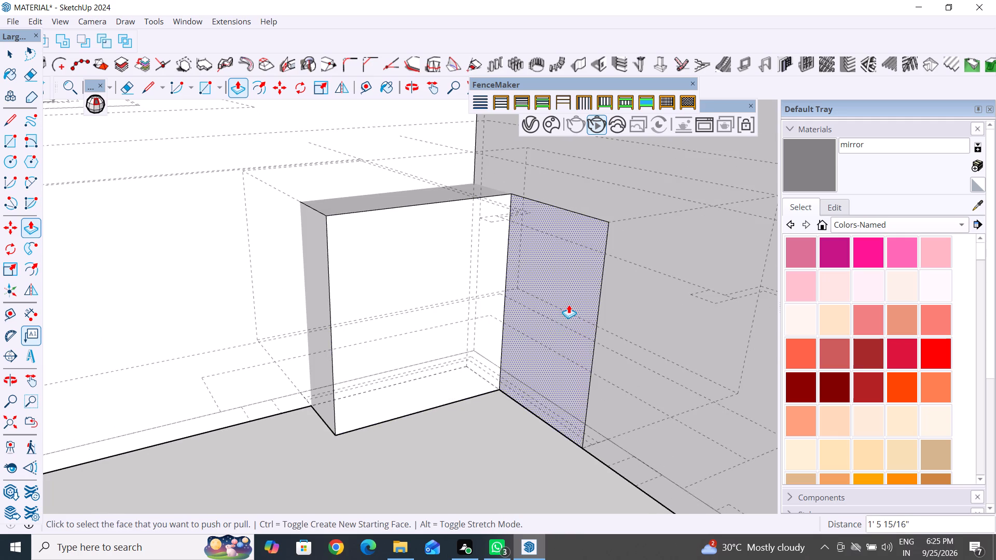
click(569, 304)
click(542, 329)
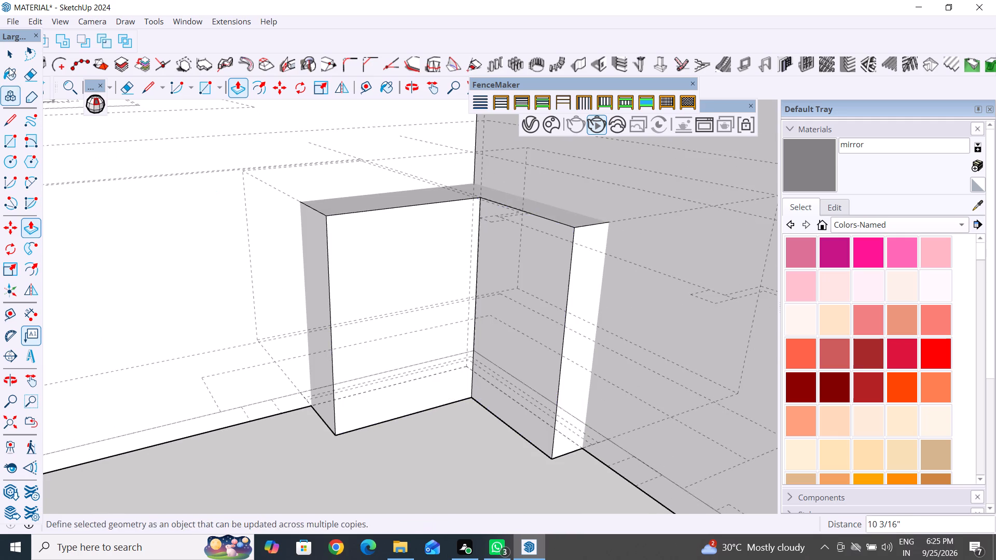
Select all connected geometry of the corner window block and make it a group.
click(13, 46)
triple_click(380, 271)
double_click(380, 271)
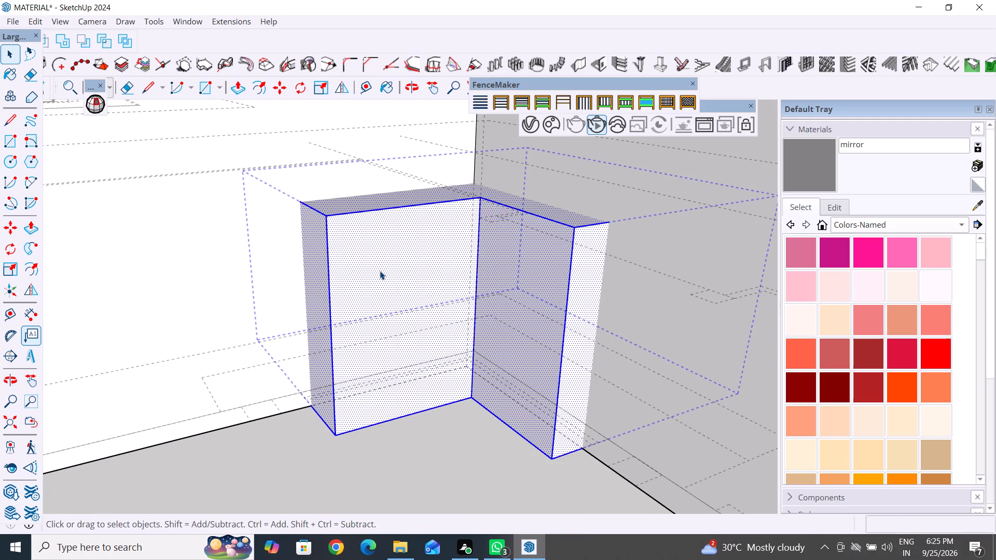
right_click(380, 271)
click(432, 125)
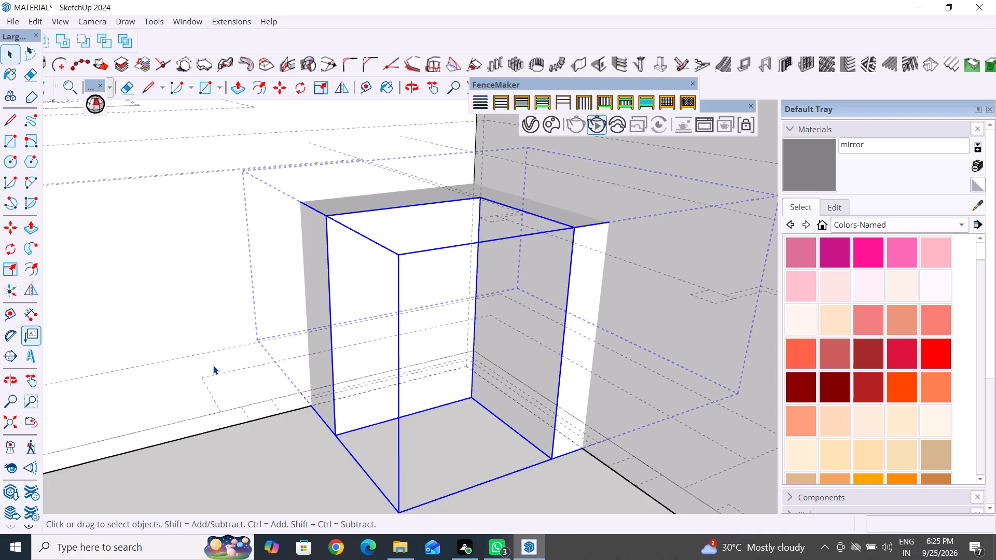
scroll(178, 349, down, 11)
middle_drag(273, 357, 270, 473)
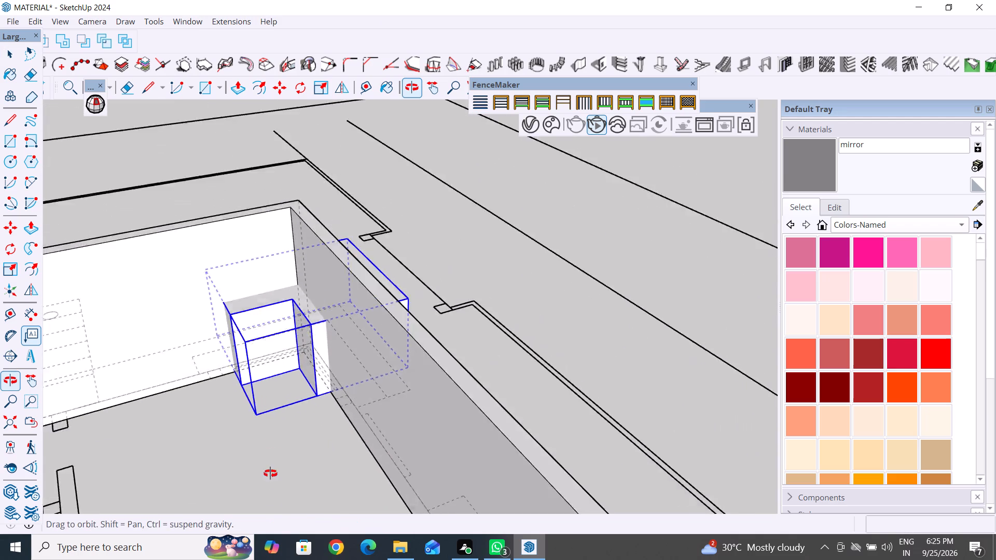
Examine how the corner window block sits against the outer walls from several angles outside the house.
middle_drag(270, 473, 348, 443)
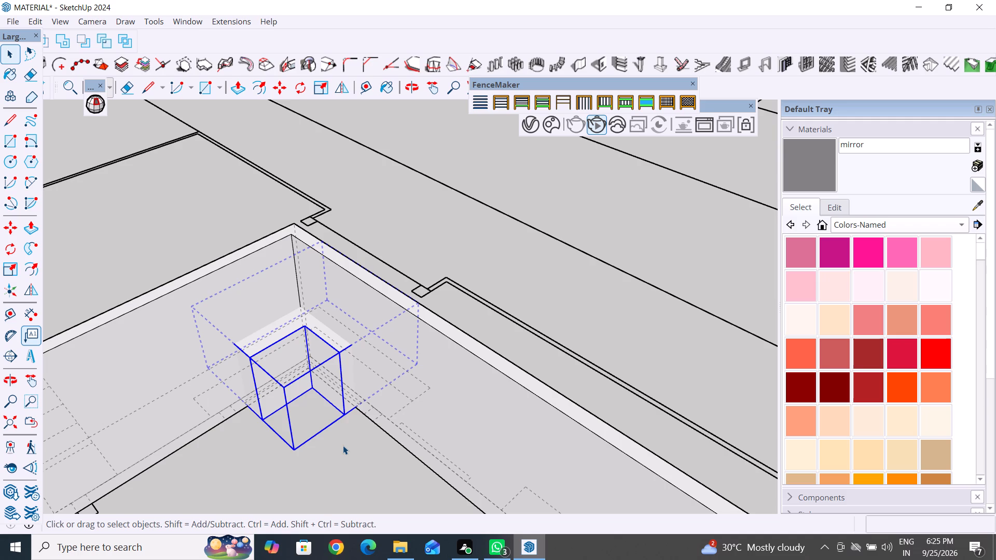
scroll(341, 362, down, 5)
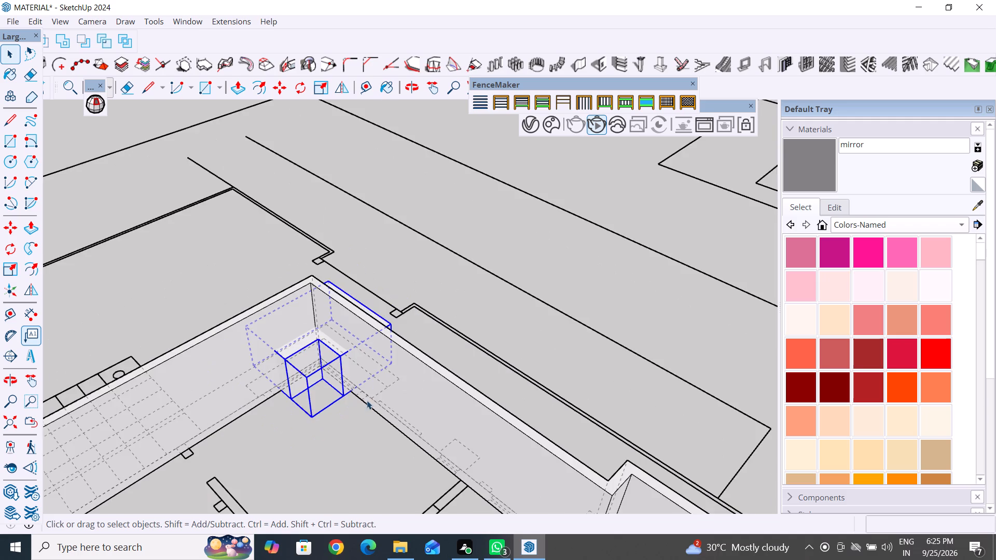
middle_drag(355, 414, 22, 383)
middle_drag(283, 385, 33, 349)
double_click(339, 425)
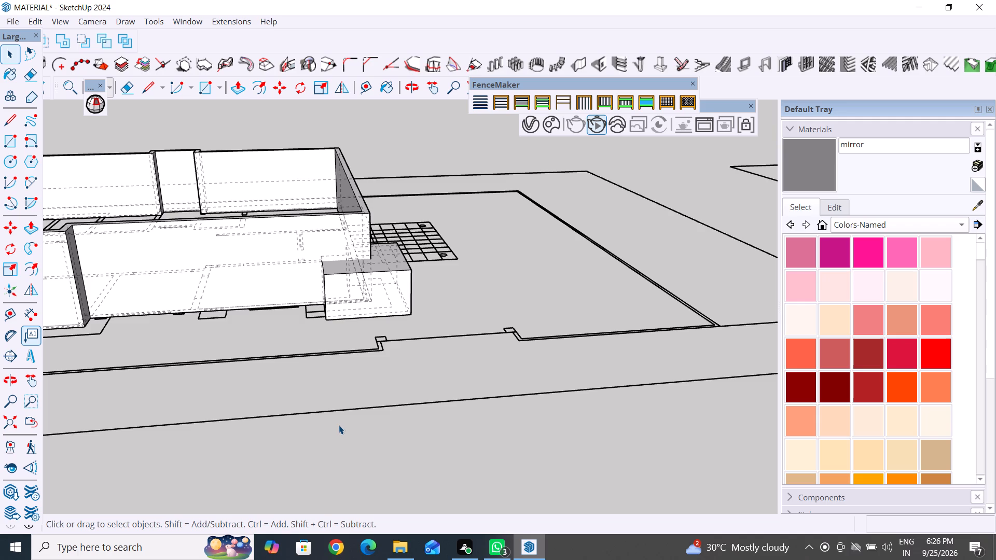
click(228, 247)
middle_drag(452, 415, 436, 416)
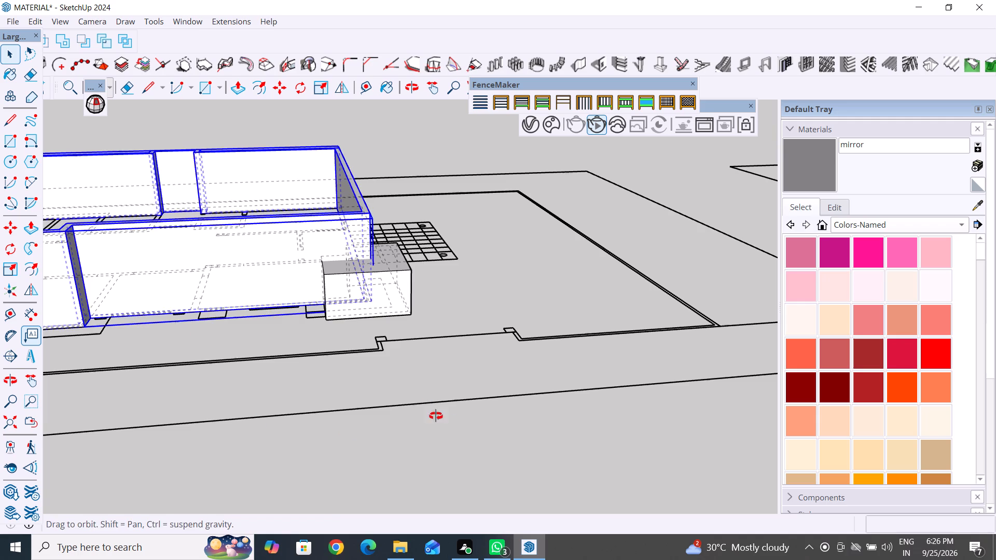
middle_drag(436, 416, 287, 405)
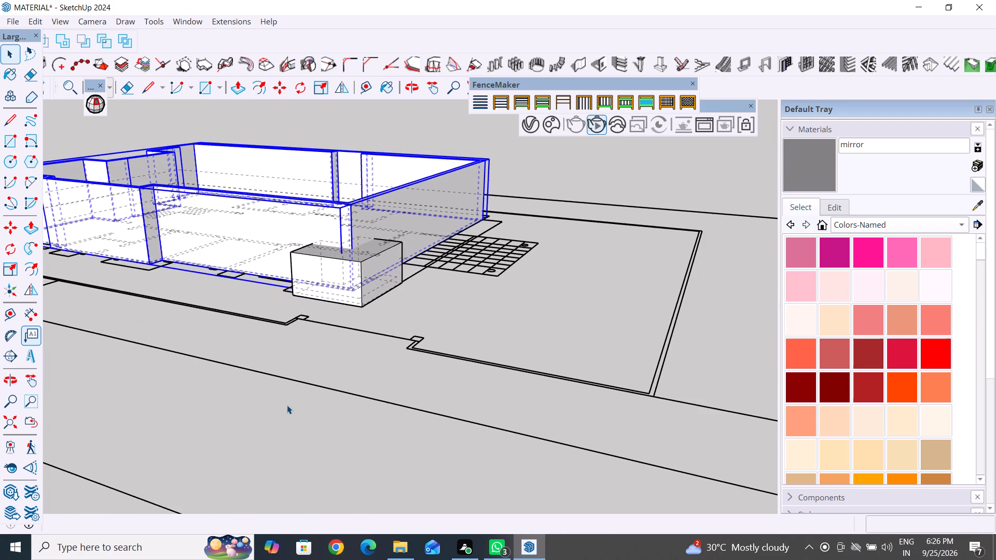
middle_drag(292, 433, 342, 426)
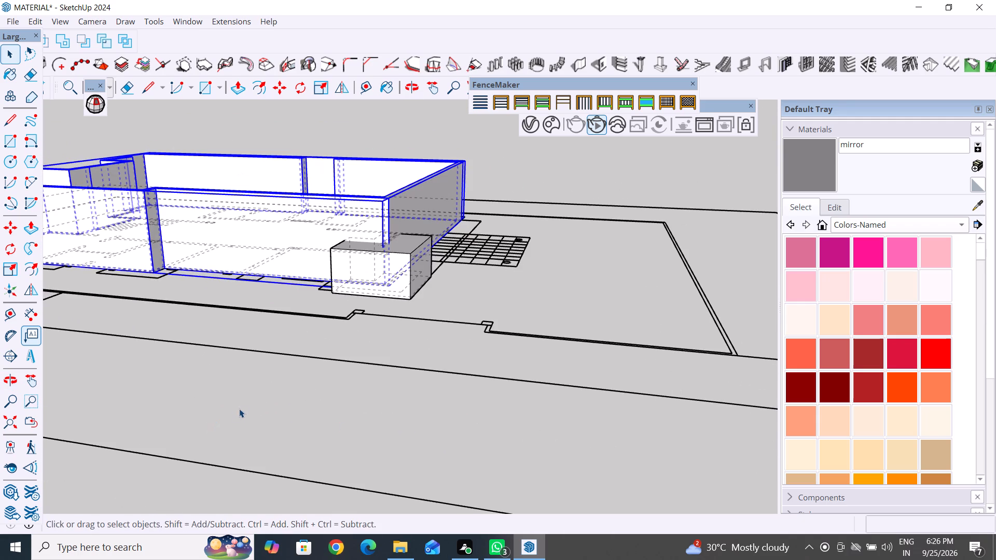
scroll(355, 303, down, 5)
middle_drag(346, 340, 446, 327)
key(Escape)
key(Escape)
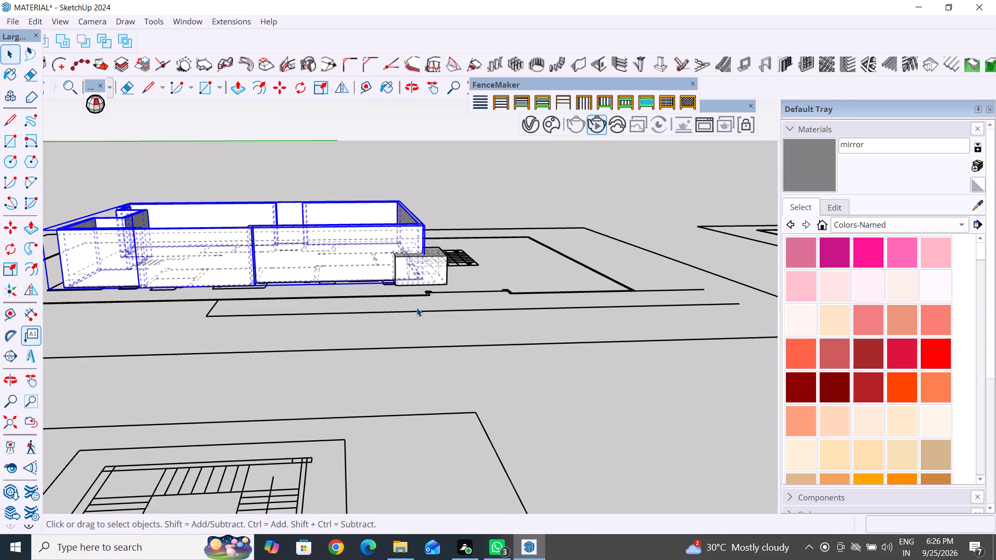
scroll(417, 306, up, 4)
middle_drag(392, 292, 458, 265)
scroll(479, 198, up, 5)
scroll(428, 278, down, 8)
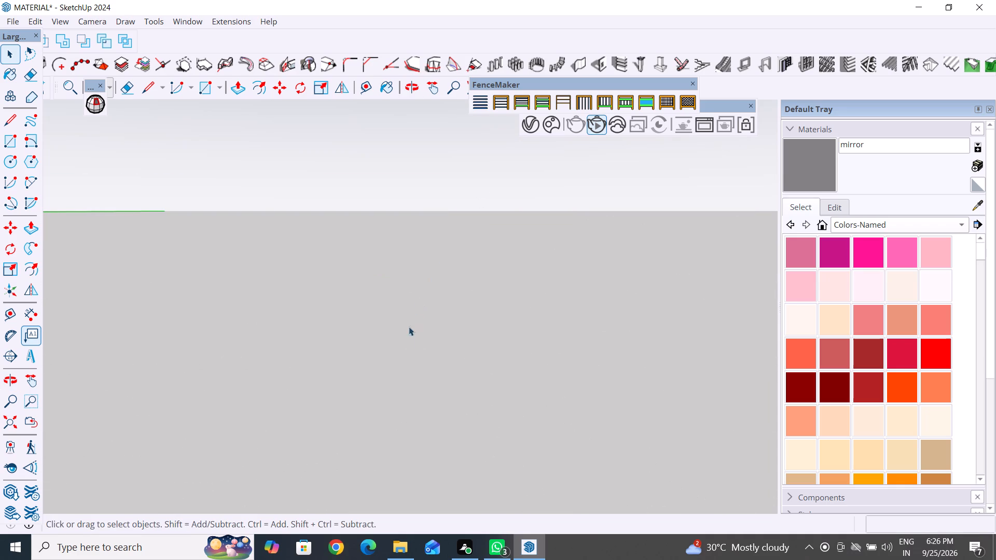
scroll(409, 327, down, 9)
scroll(502, 370, down, 5)
scroll(473, 400, down, 5)
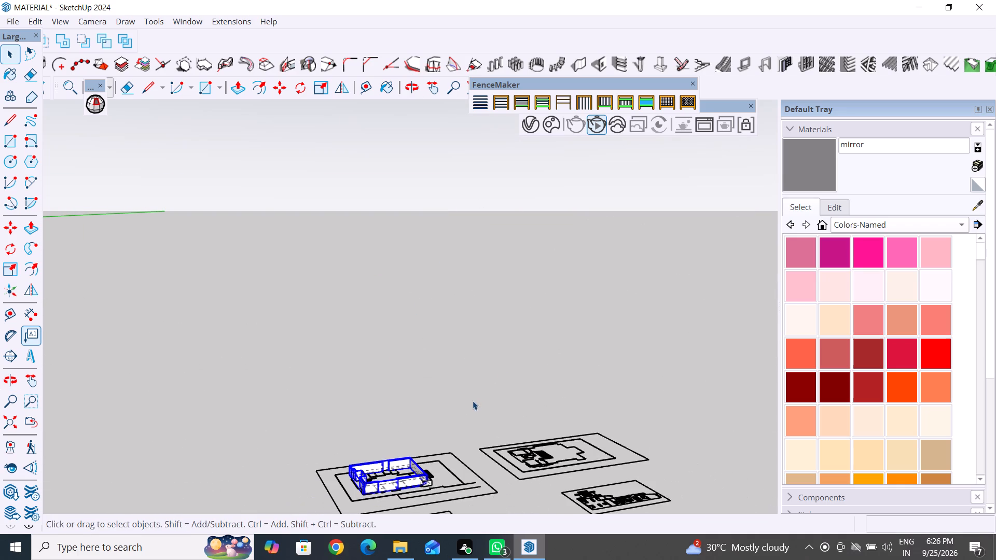
scroll(403, 480, up, 4)
scroll(389, 436, down, 6)
scroll(405, 506, up, 4)
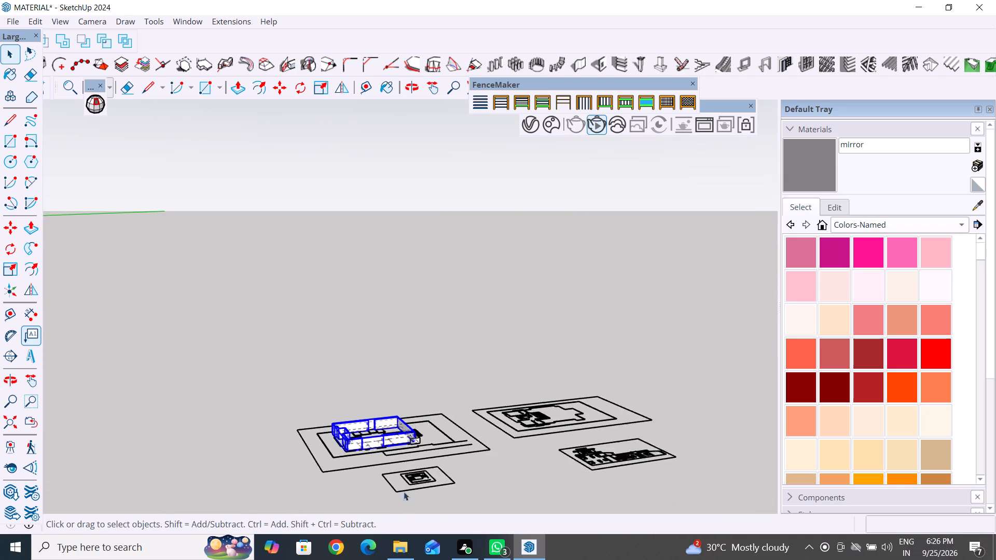
scroll(404, 492, up, 20)
scroll(404, 492, up, 6)
key(Escape)
key(Escape)
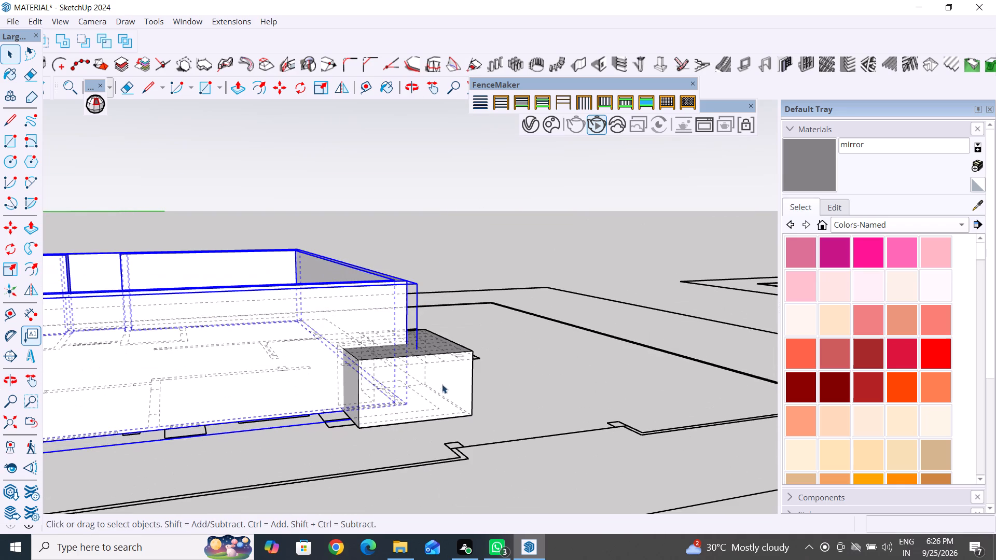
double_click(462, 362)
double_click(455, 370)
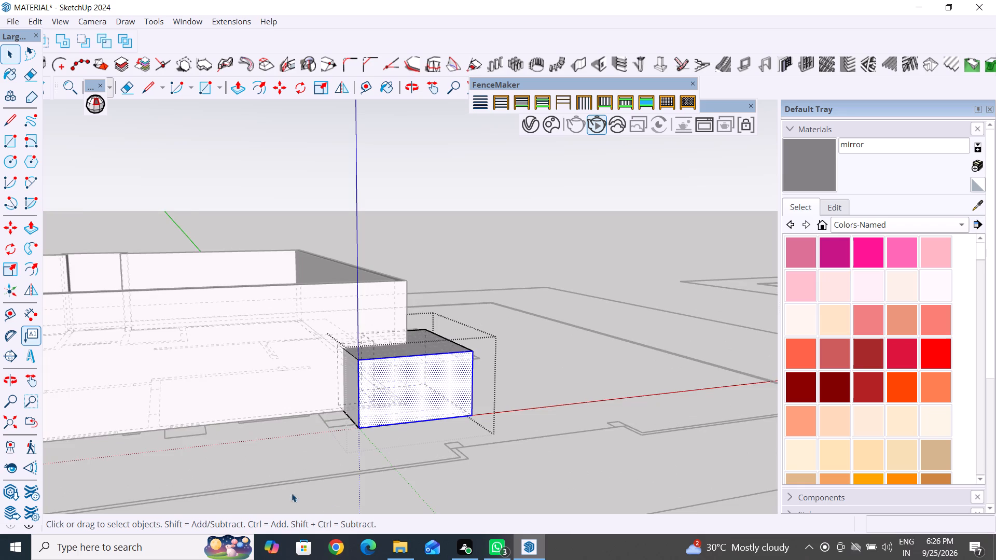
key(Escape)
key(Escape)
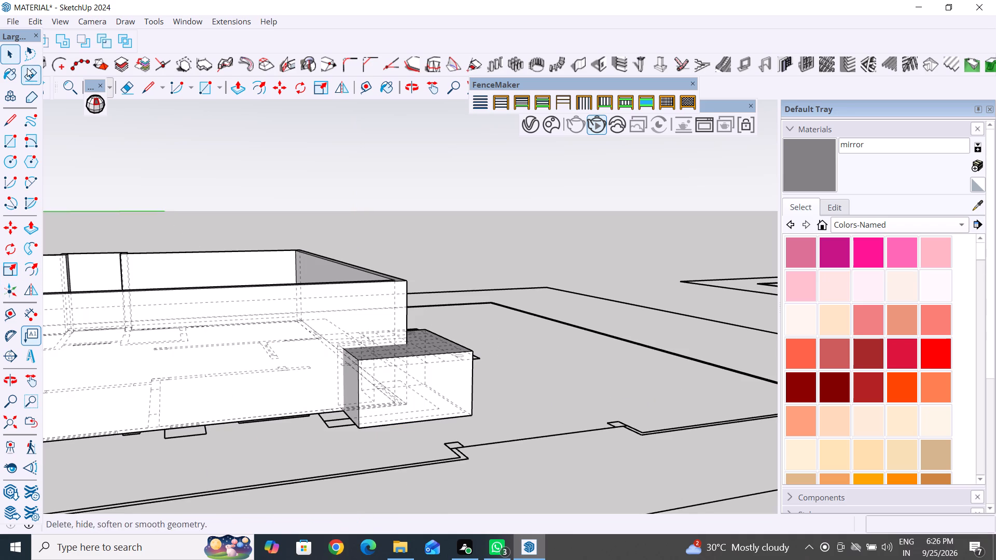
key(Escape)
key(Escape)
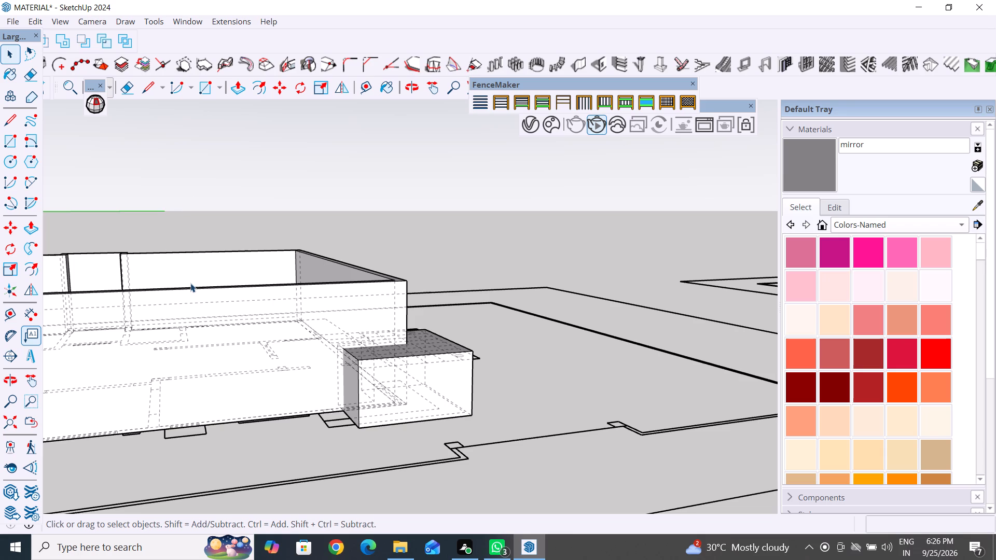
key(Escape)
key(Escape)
Open the corner window block's group, select all its geometry and make it a nested group.
double_click(219, 207)
triple_click(425, 392)
double_click(425, 392)
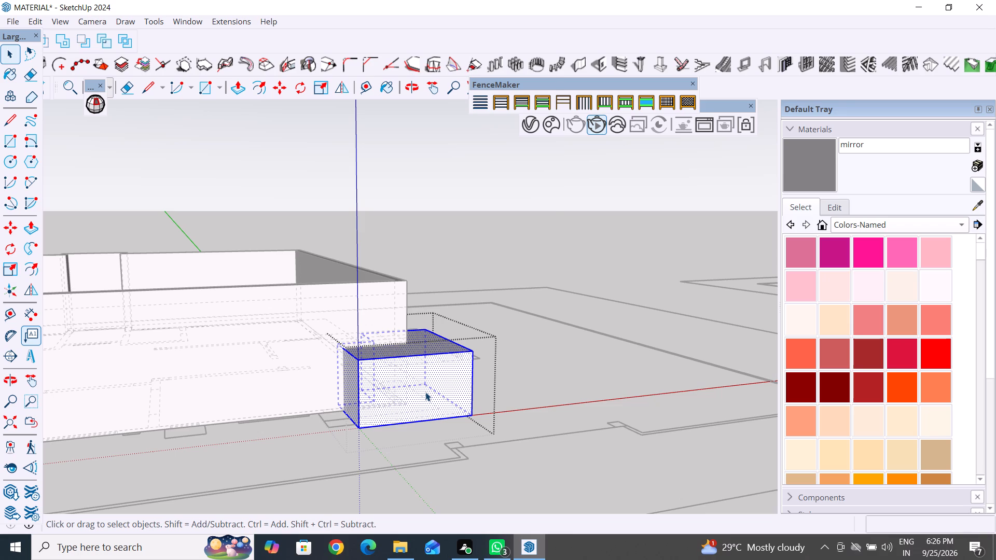
right_click(425, 392)
click(478, 151)
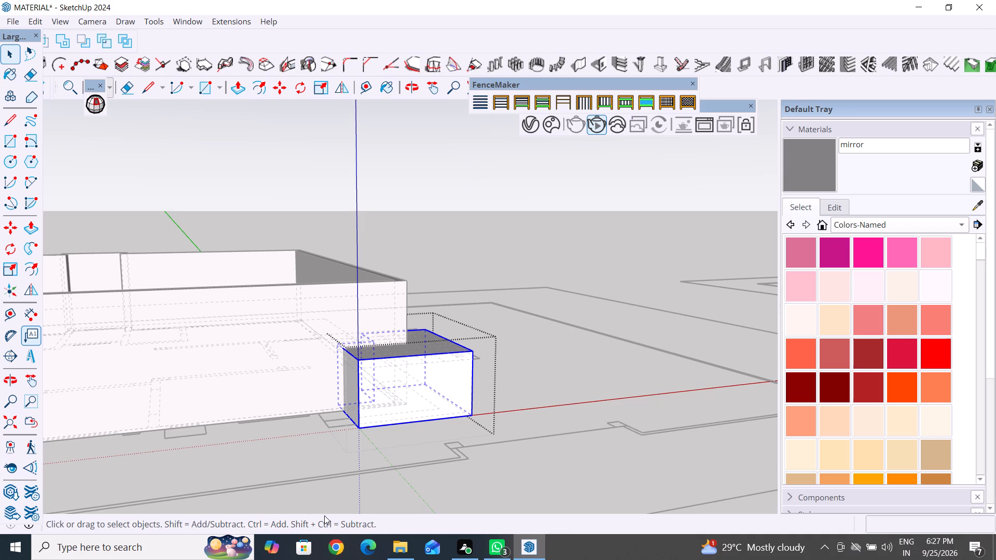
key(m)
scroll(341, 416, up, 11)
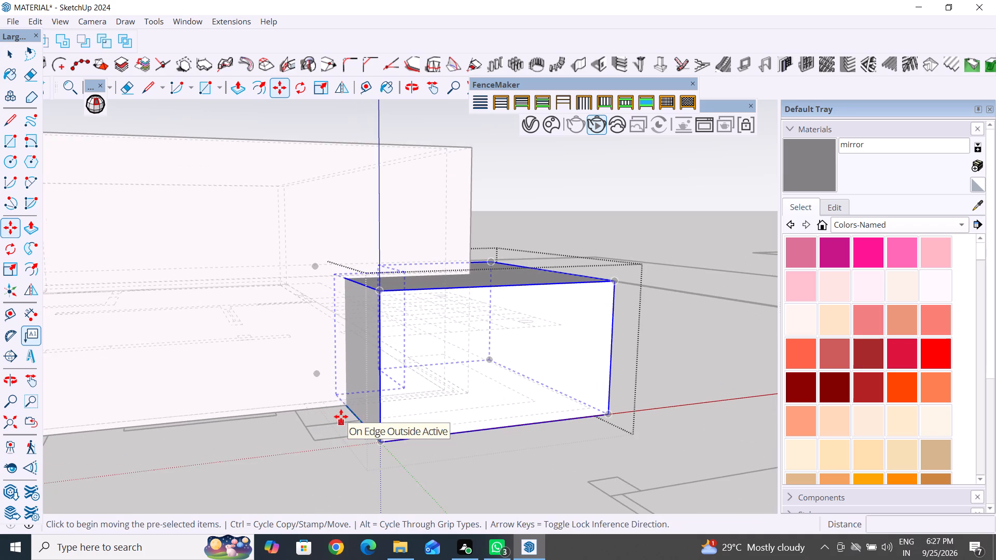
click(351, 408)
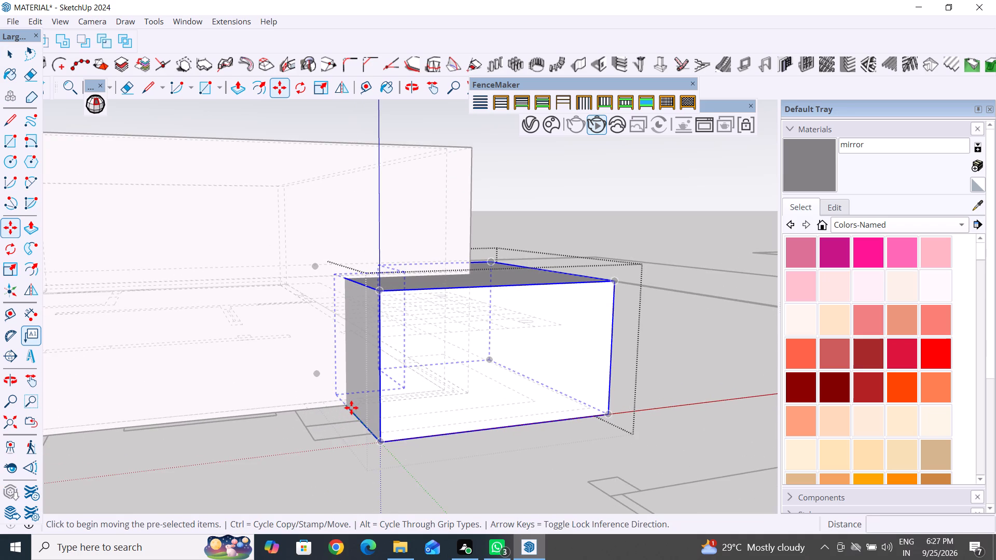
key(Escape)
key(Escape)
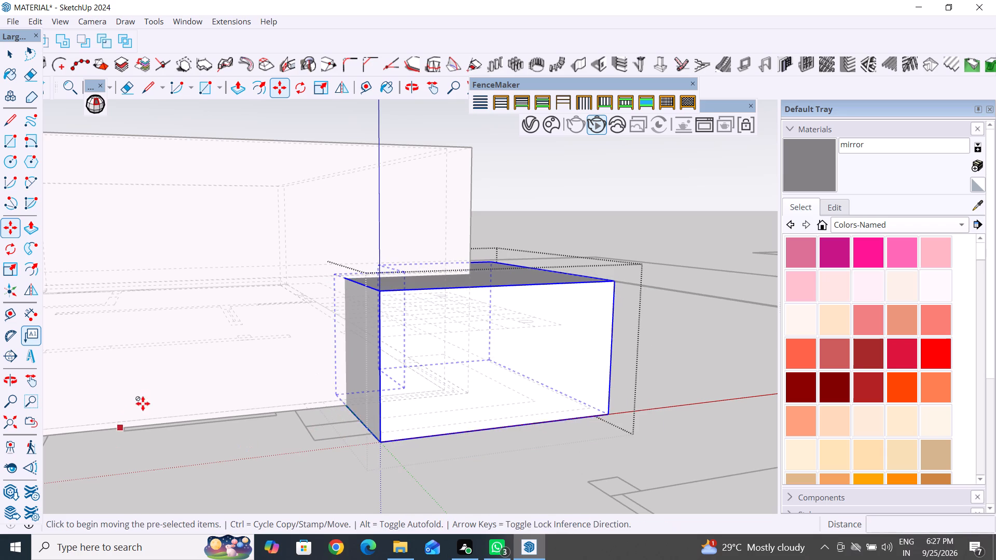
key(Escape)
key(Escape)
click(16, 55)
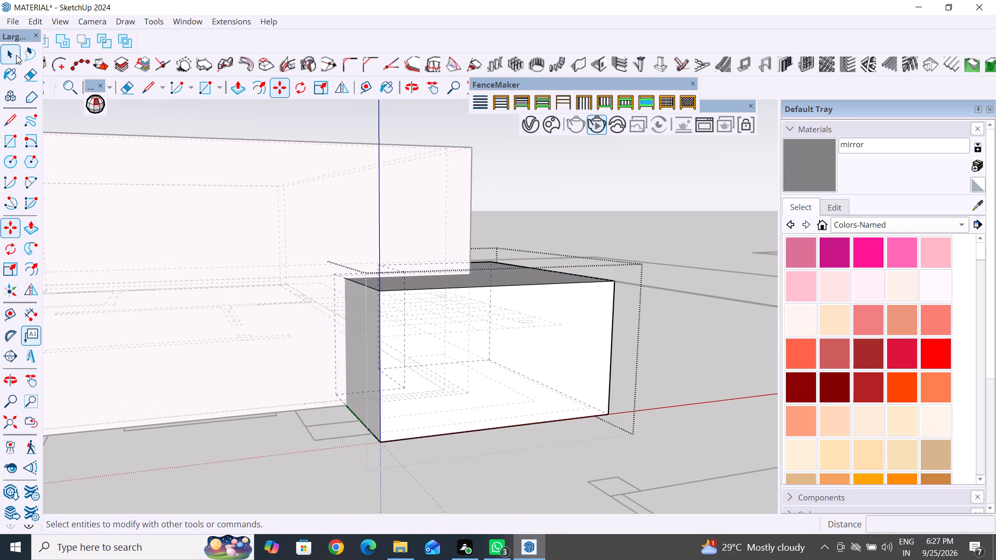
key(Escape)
Move the corner window block 3' across the ground toward the house interior, from the point where its base meets the wall.
click(417, 382)
middle_drag(328, 459, 382, 477)
key(m)
scroll(358, 406, up, 5)
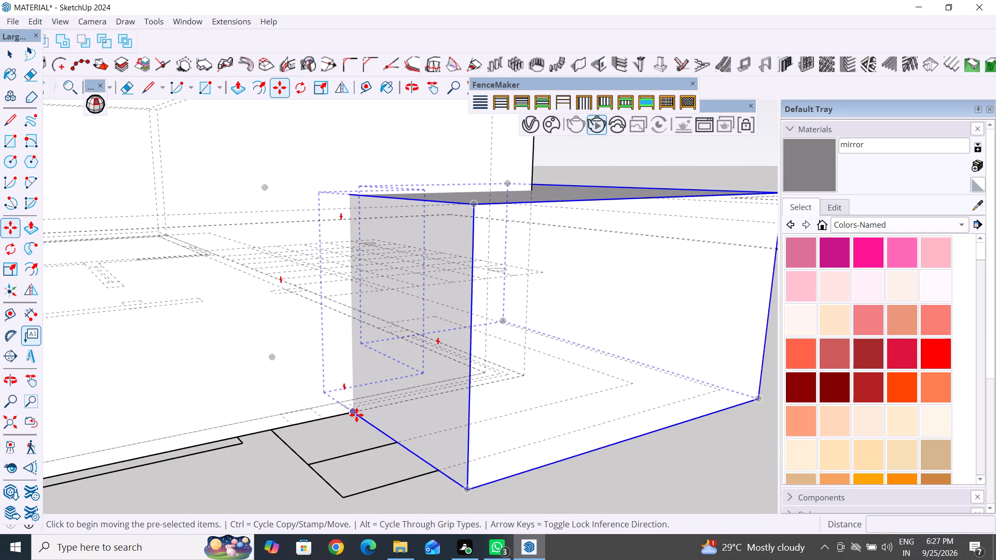
click(356, 415)
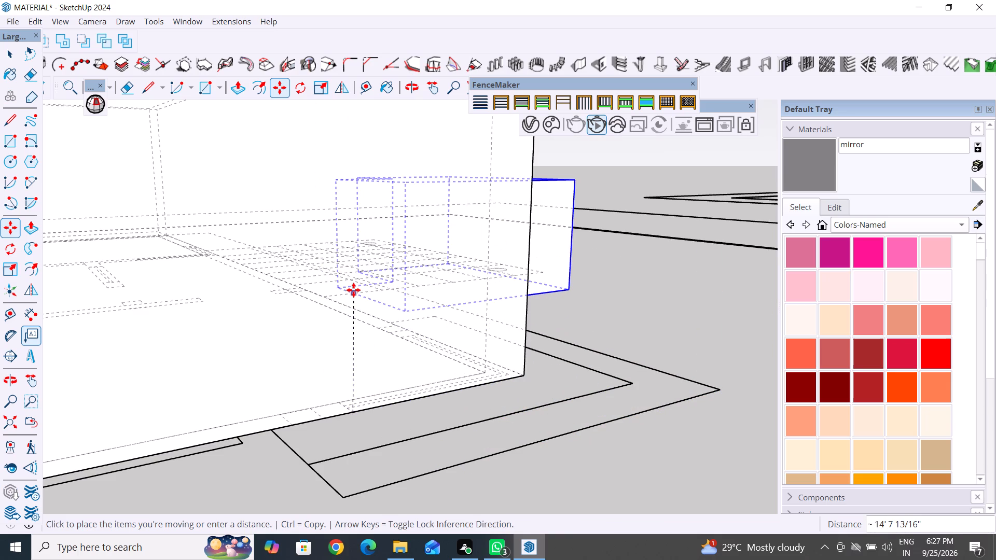
text(3')
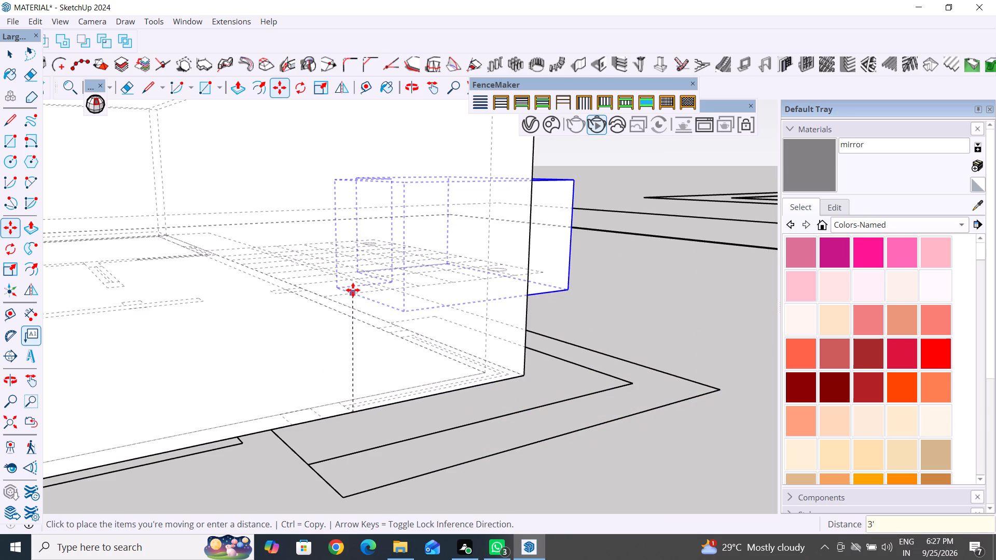
key(Return)
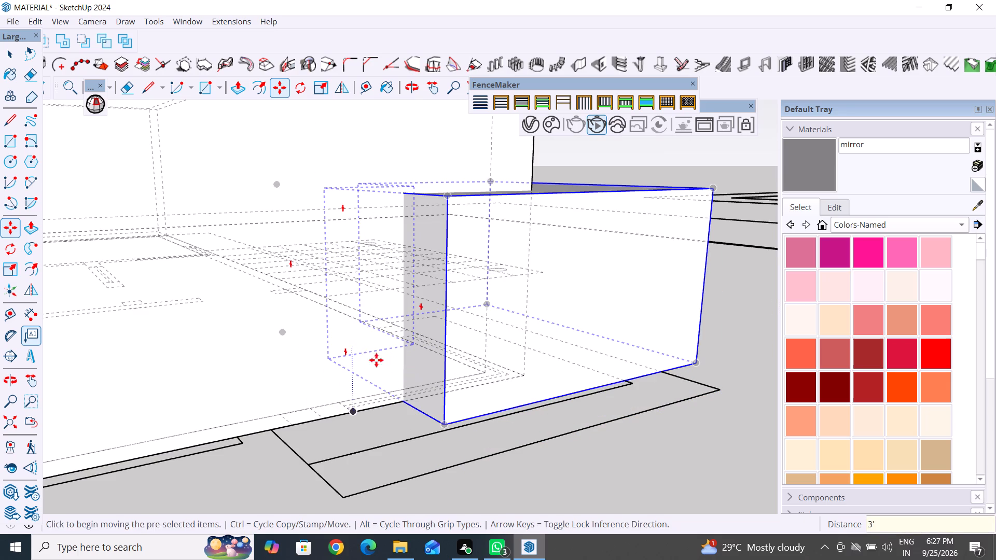
key(Escape)
key(Escape)
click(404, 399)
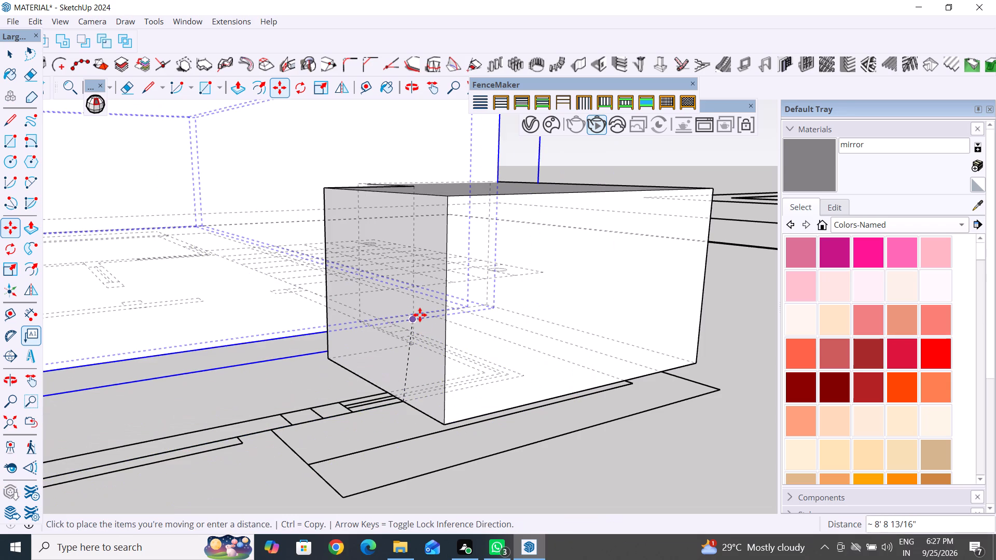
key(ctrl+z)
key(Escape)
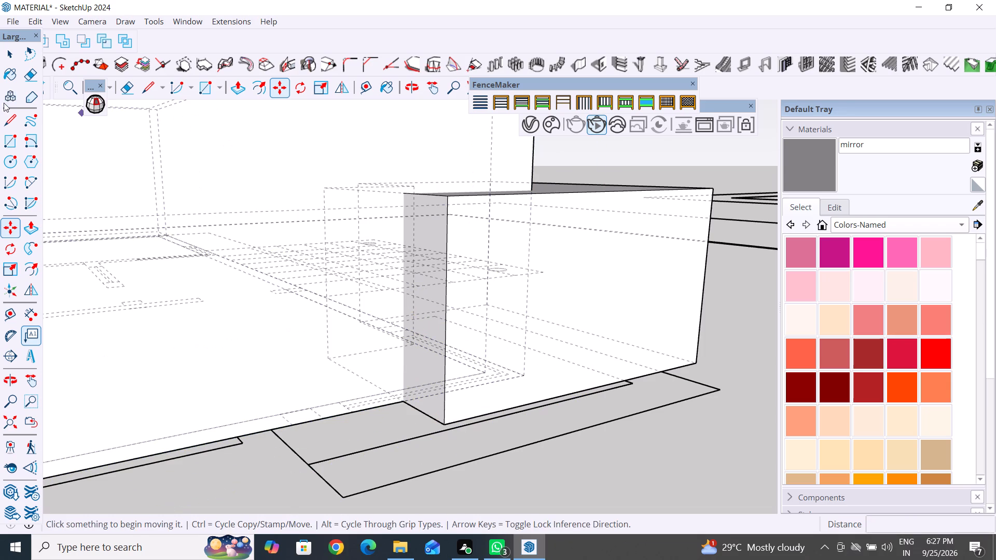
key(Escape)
Open the corner window block's group, move the nested block straight up 3' from its base, and close the group.
click(10, 53)
double_click(615, 356)
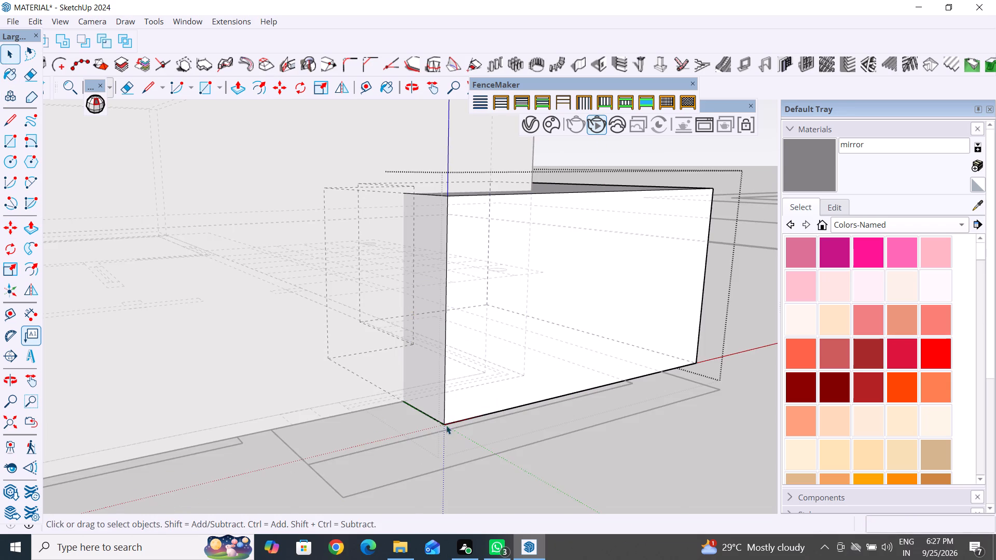
middle_drag(455, 438, 497, 444)
key(m)
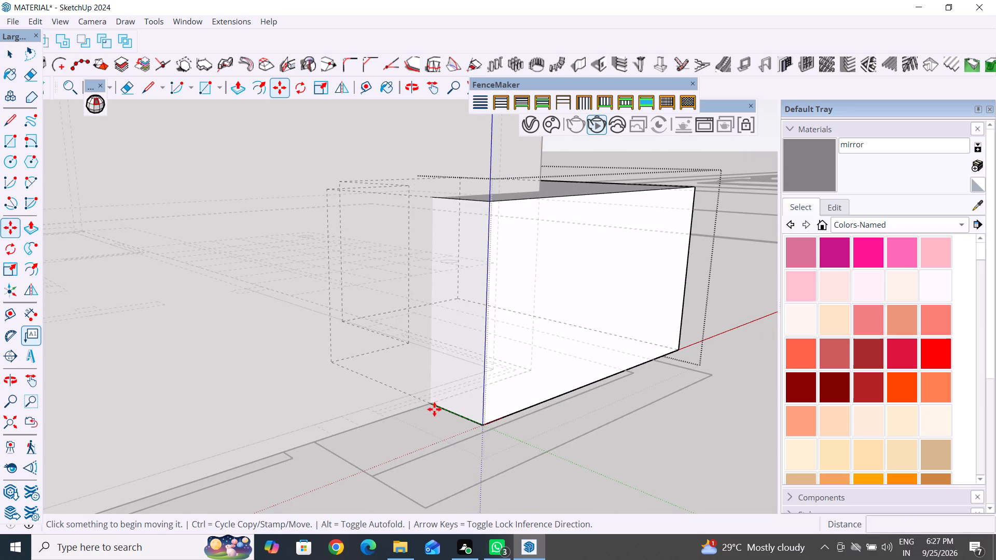
click(433, 404)
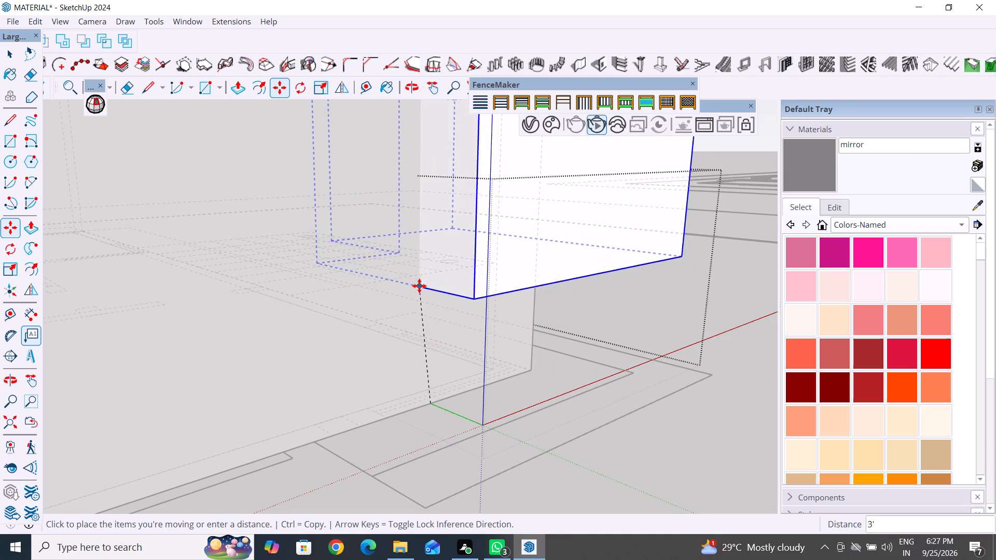
text(3')
key(Return)
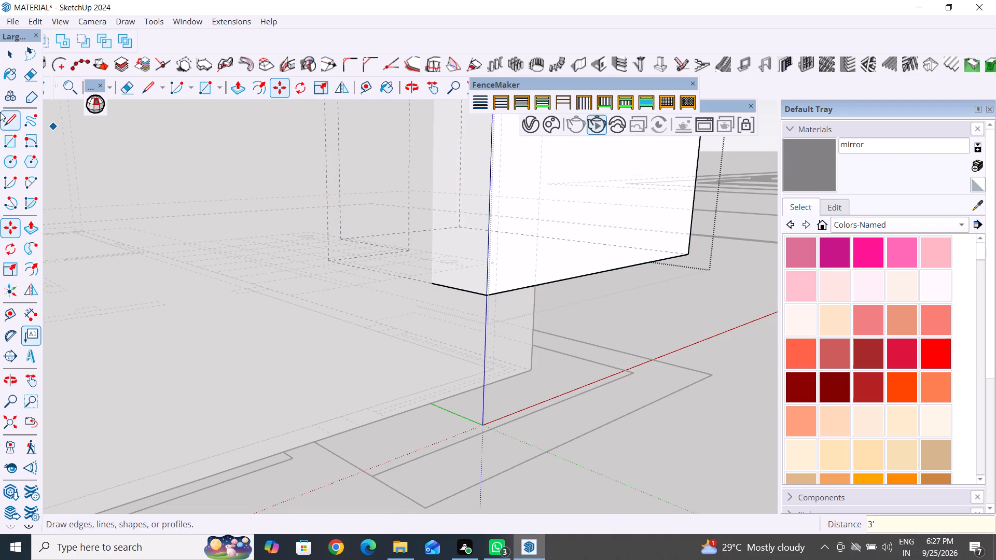
click(9, 51)
scroll(376, 413, down, 7)
middle_drag(555, 459, 501, 480)
double_click(511, 462)
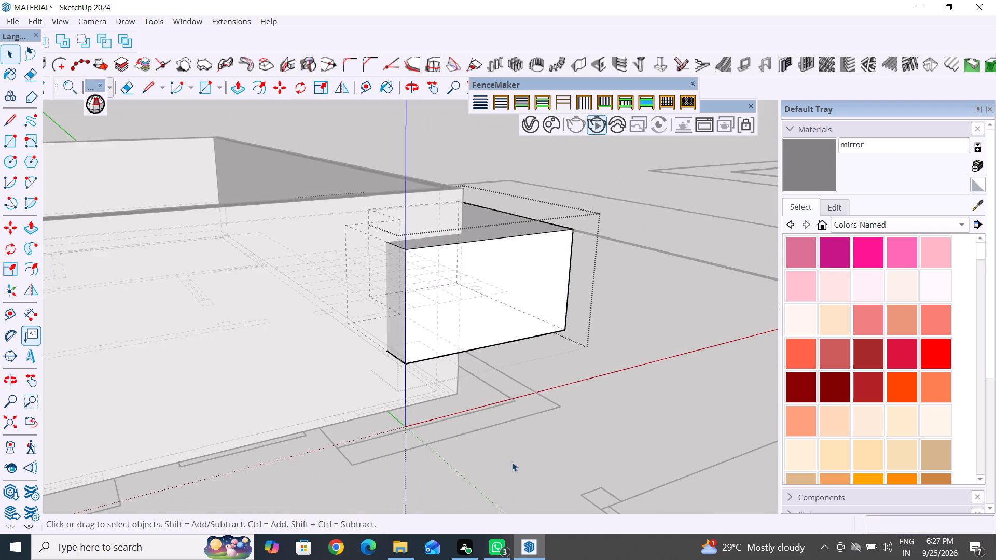
click(348, 332)
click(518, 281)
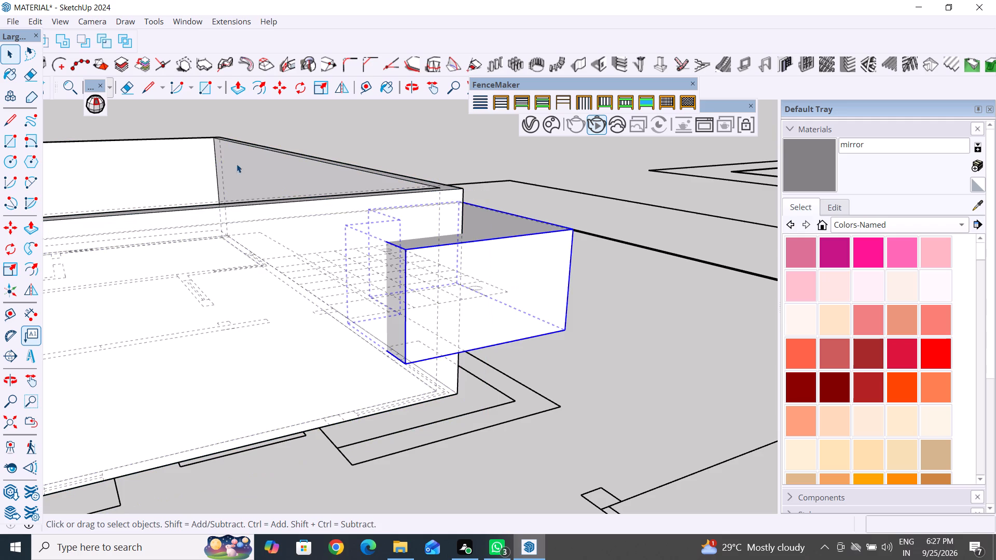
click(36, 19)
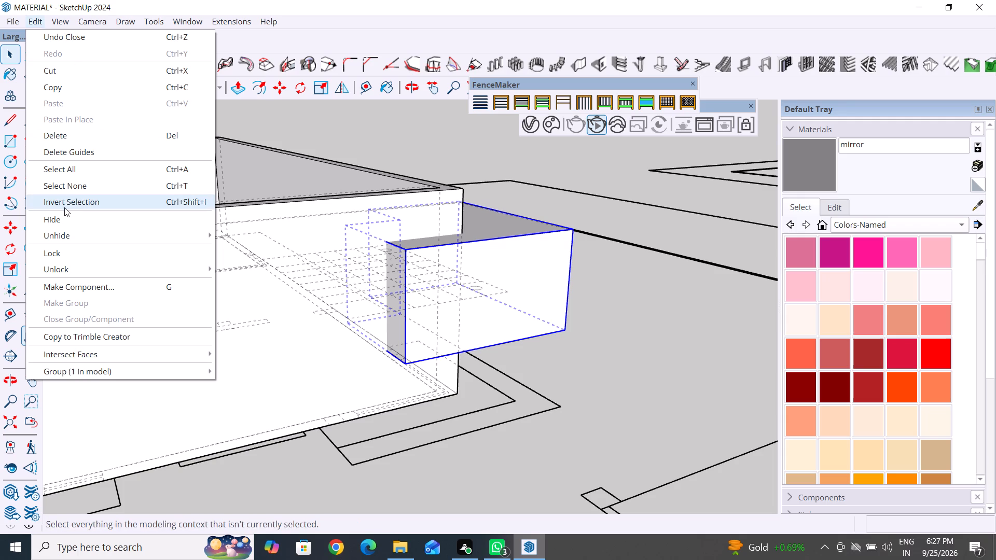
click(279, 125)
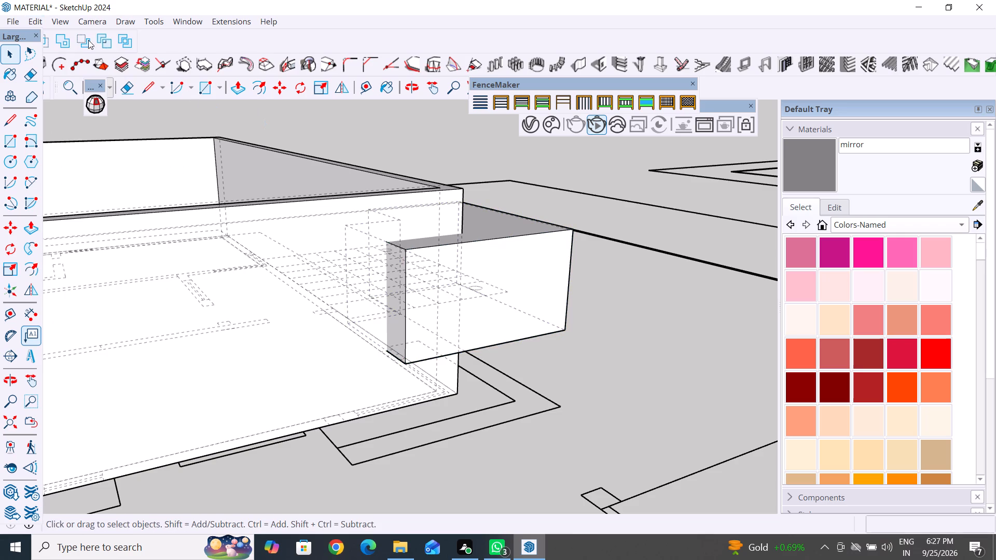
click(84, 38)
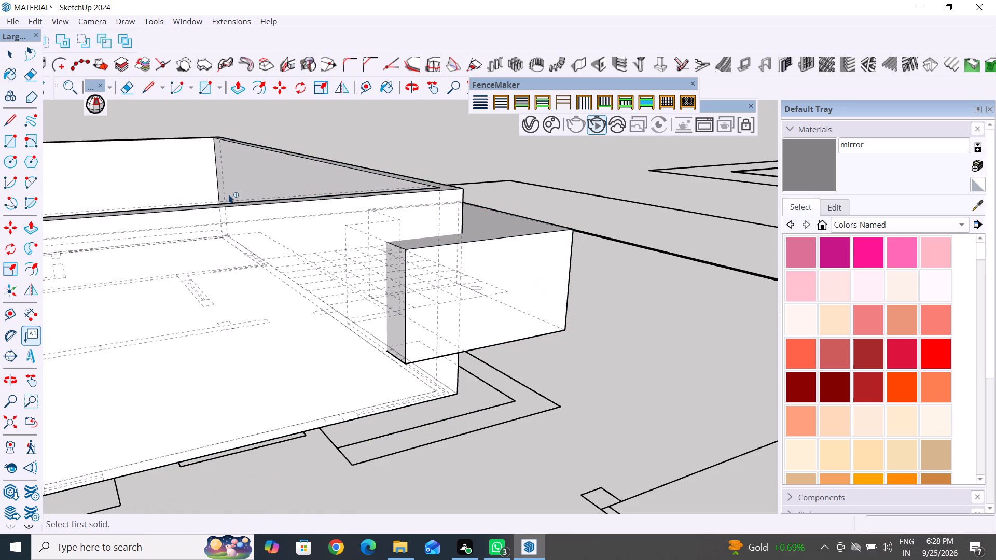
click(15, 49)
Open the corner block's nested group and start the Subtract solid tool, picking the outer walls as the first solid.
click(558, 436)
double_click(531, 298)
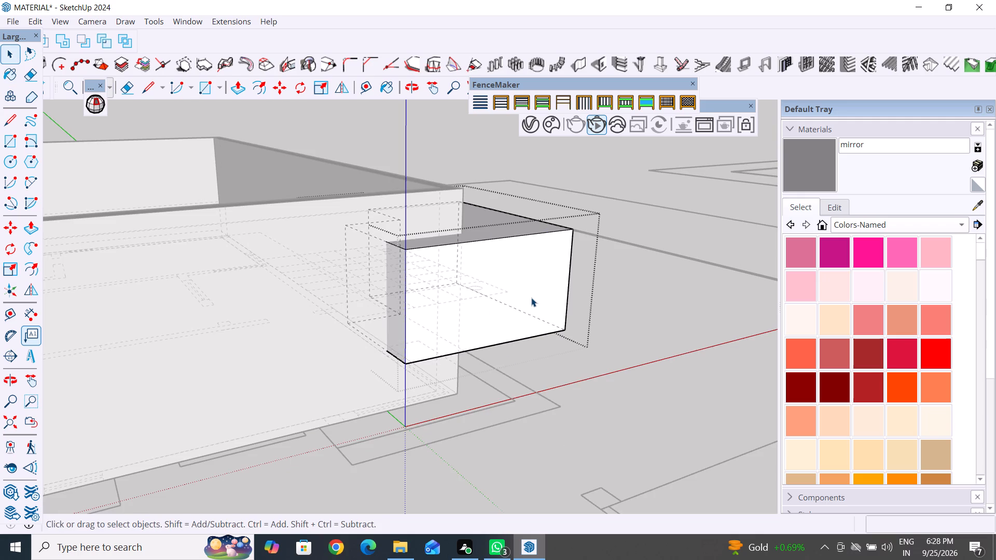
double_click(531, 298)
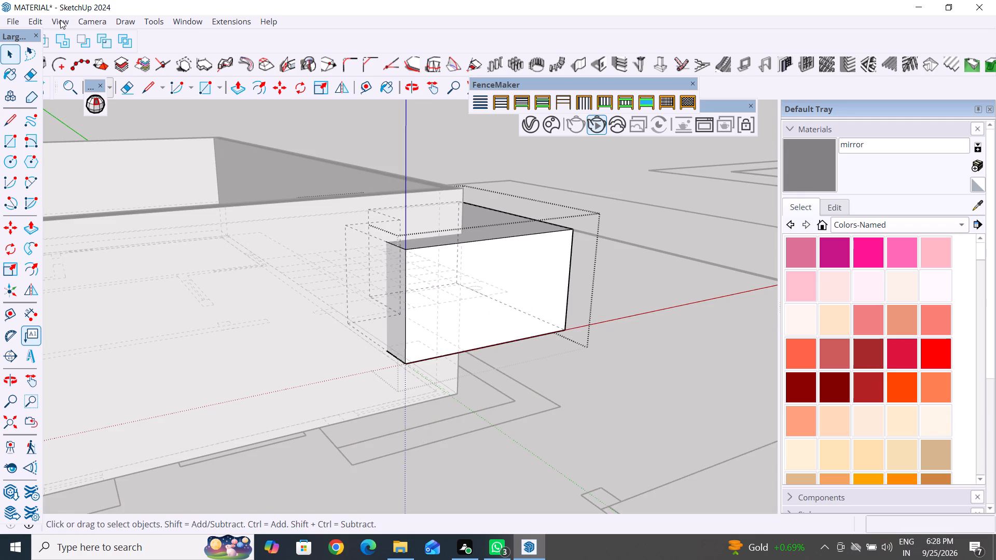
click(88, 38)
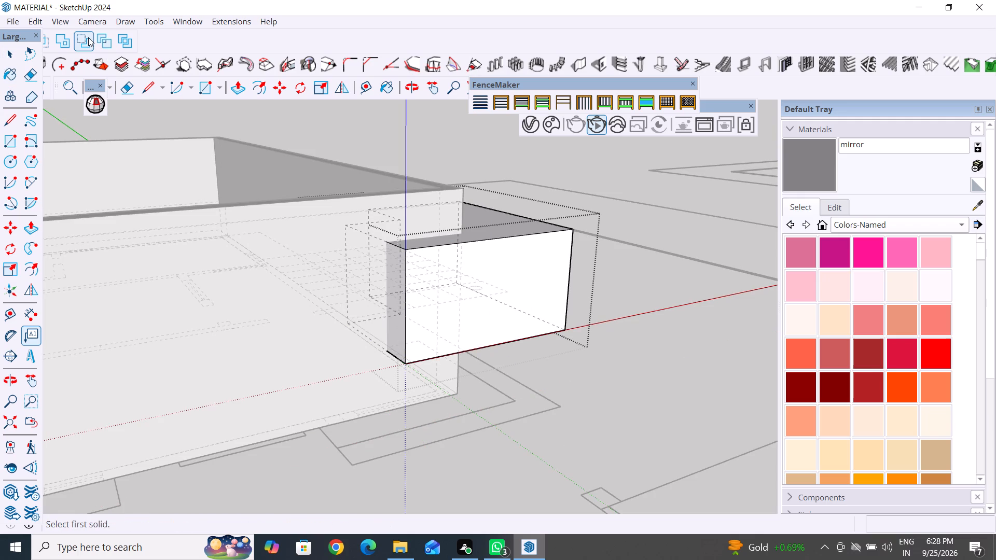
click(227, 254)
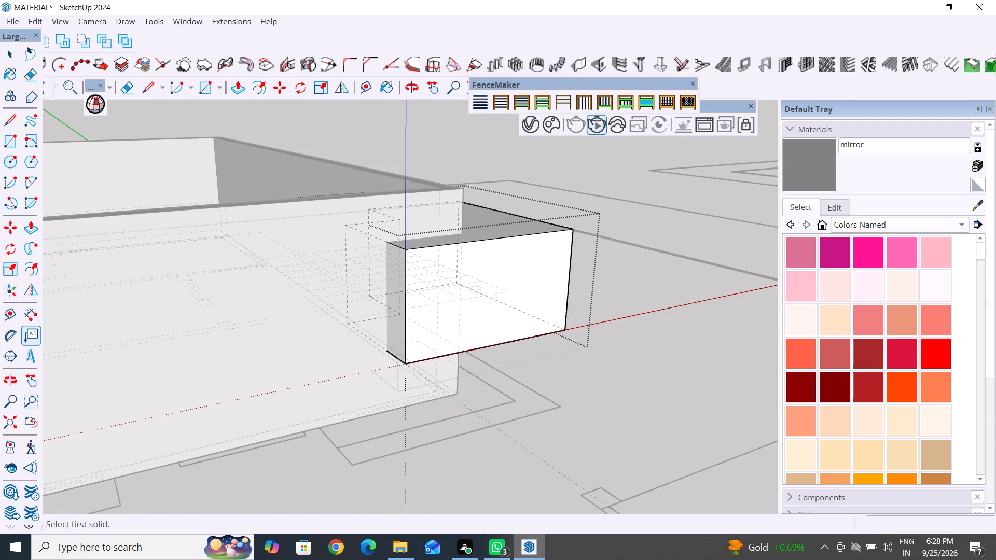
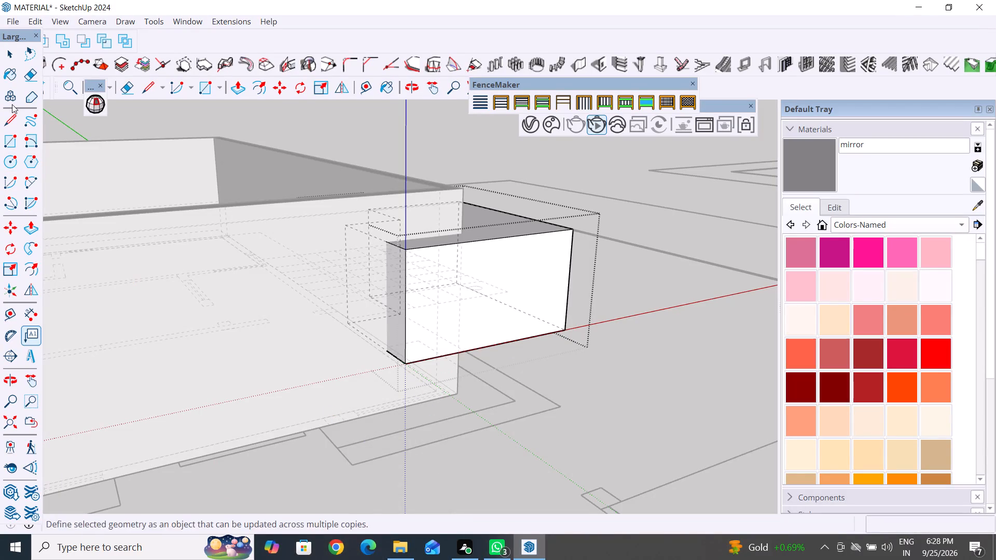
Close the open groups and check the outer walls group for errors with Solid Inspector.
click(4, 56)
triple_click(334, 327)
click(515, 456)
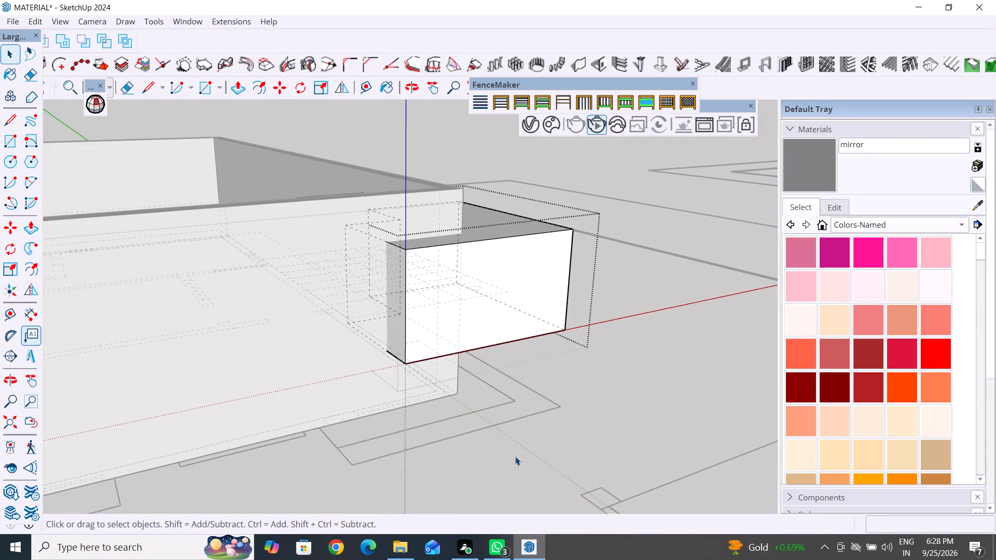
double_click(575, 432)
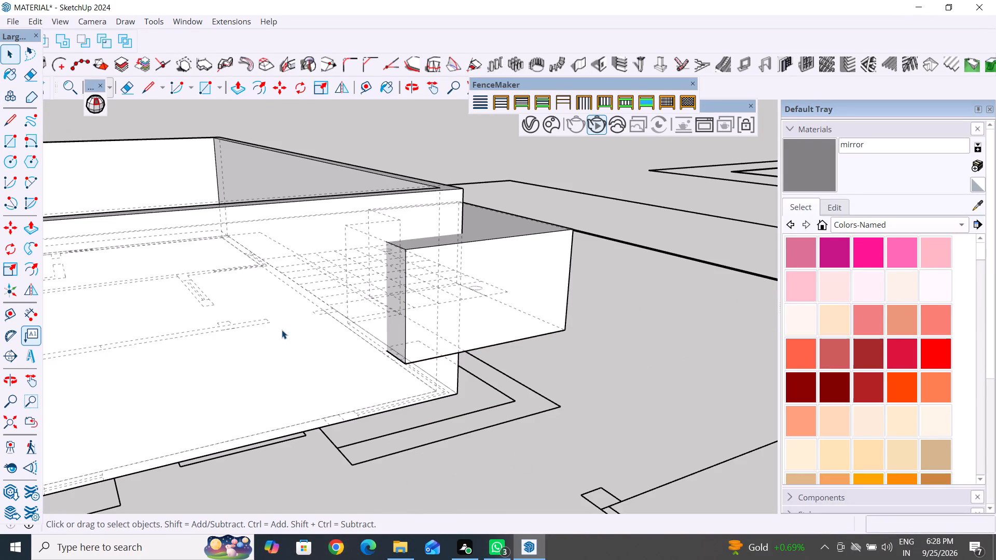
right_click(280, 328)
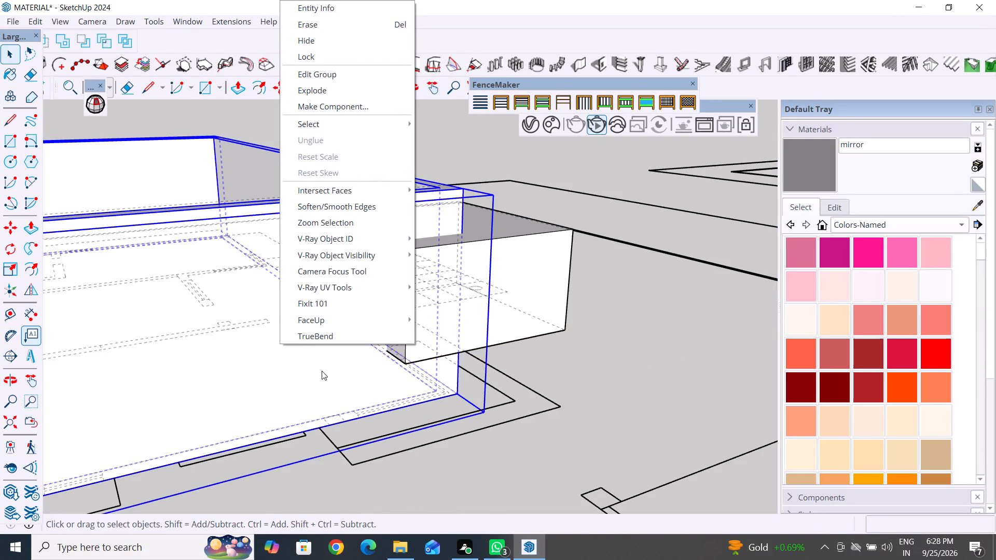
click(380, 499)
click(145, 254)
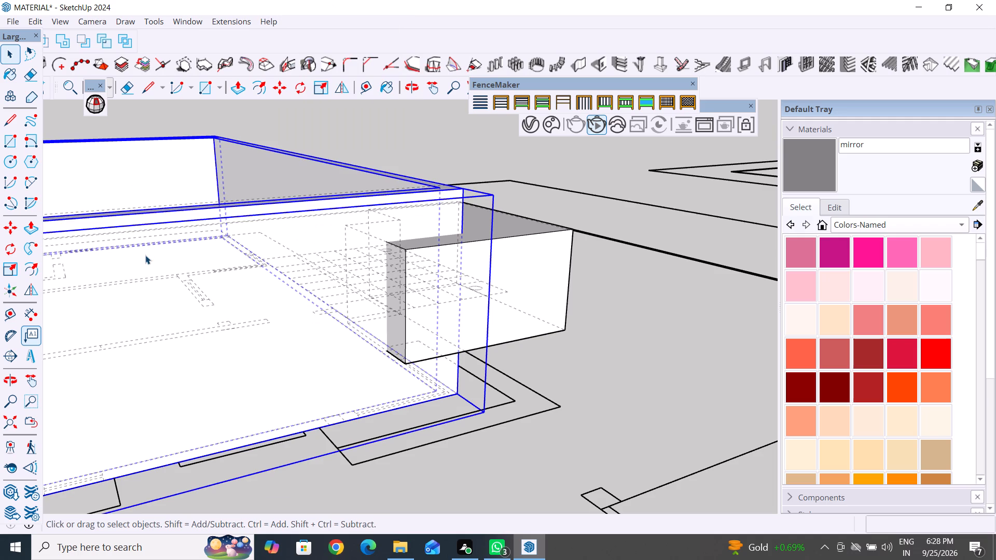
click(99, 108)
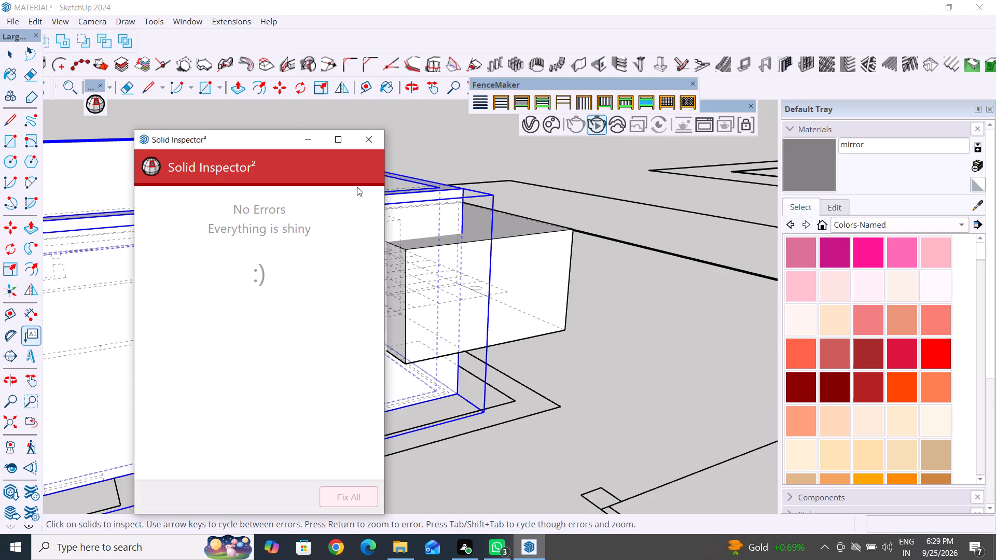
click(369, 144)
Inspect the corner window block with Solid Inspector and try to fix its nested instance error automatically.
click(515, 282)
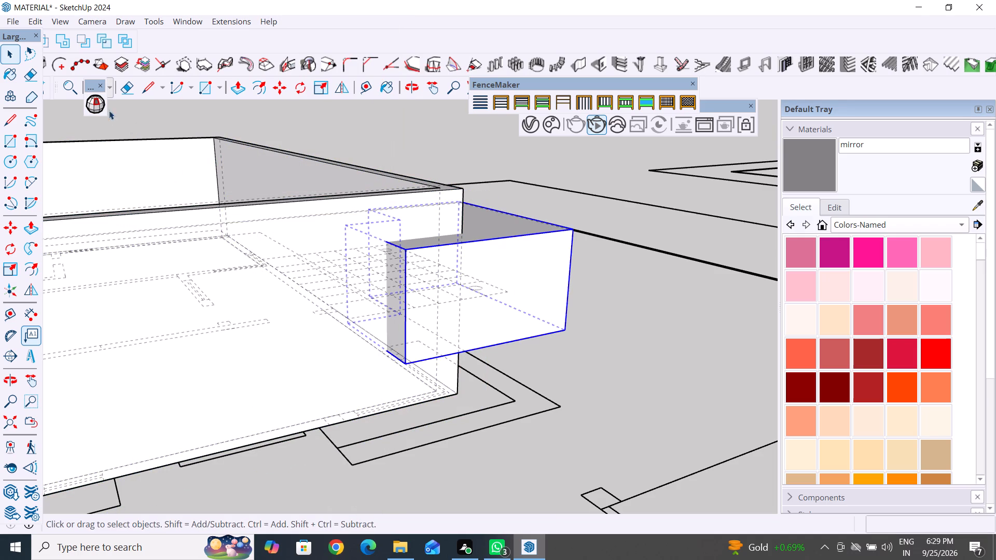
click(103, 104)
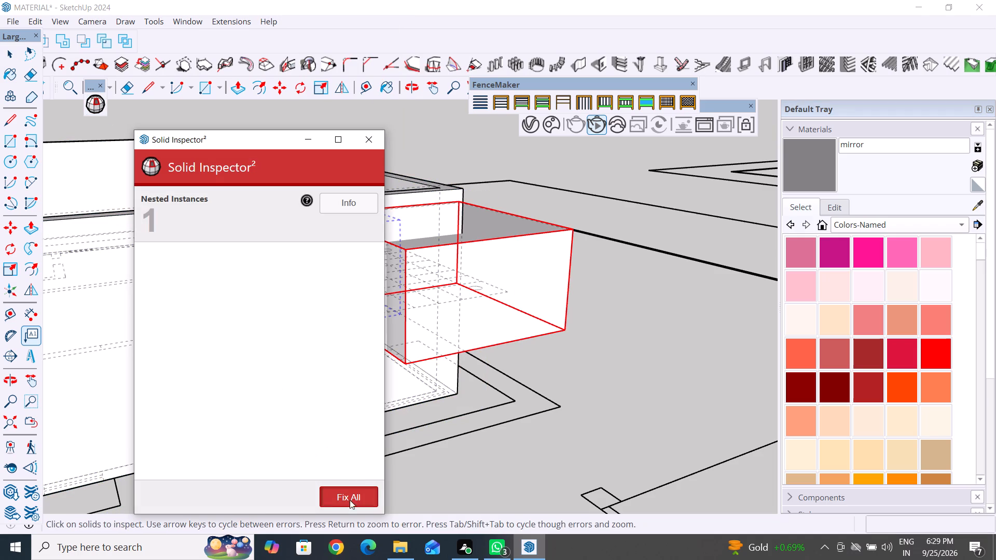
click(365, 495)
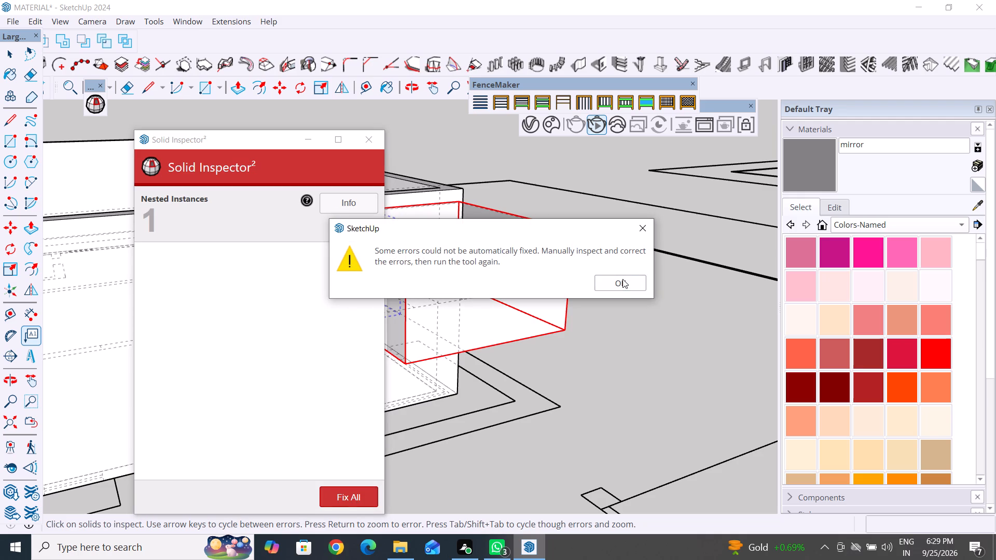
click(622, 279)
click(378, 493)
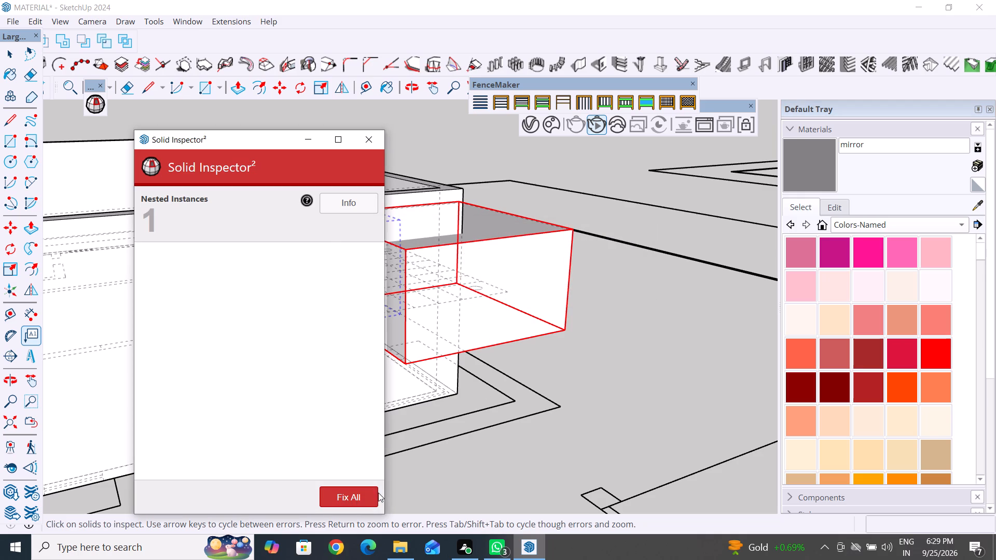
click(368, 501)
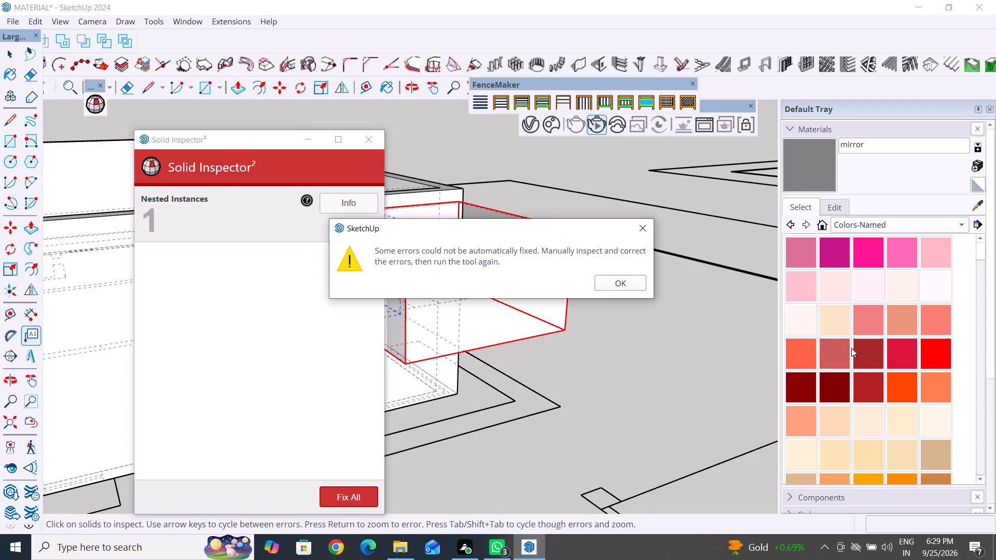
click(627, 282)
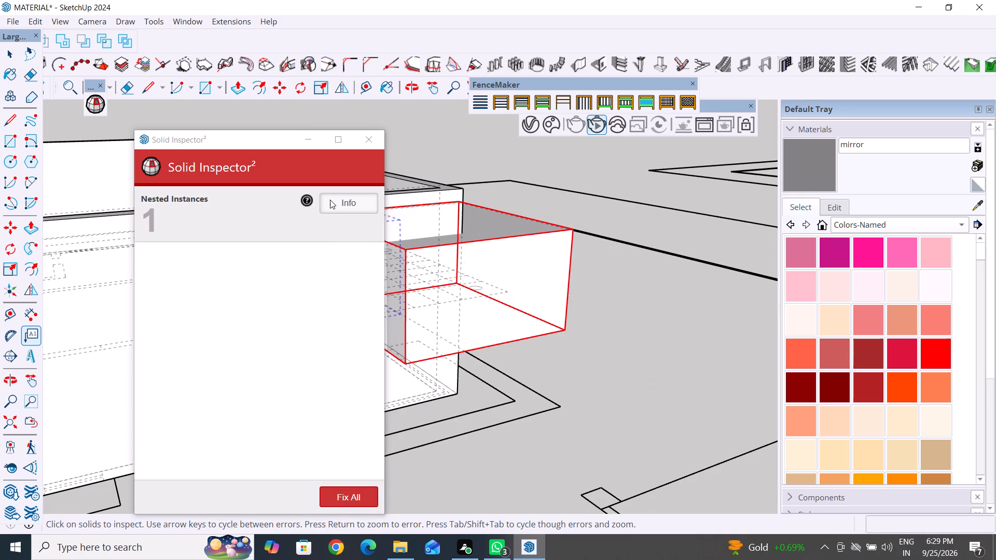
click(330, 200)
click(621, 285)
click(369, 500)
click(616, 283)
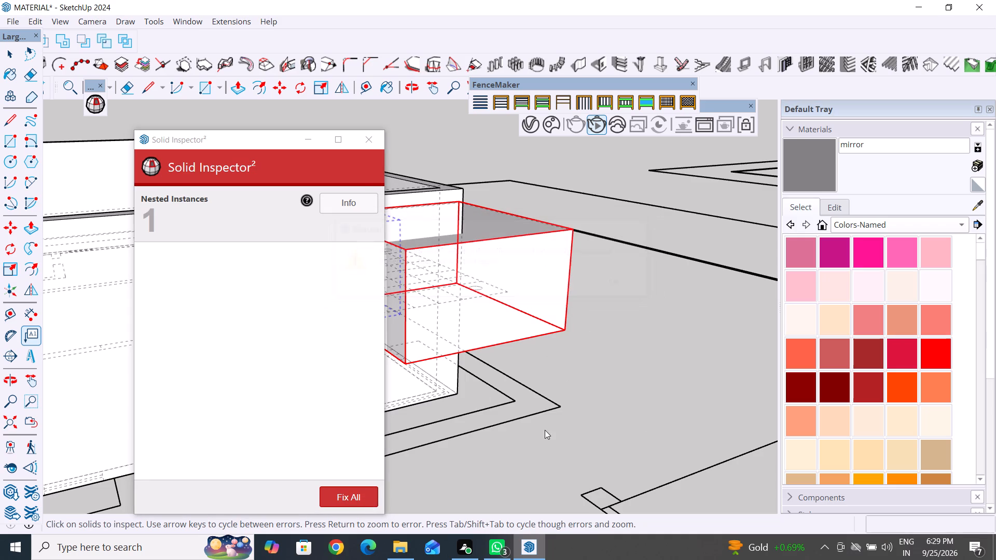
Run Solid Inspector on the whole model with nothing selected and fix all errors it can, including the stray edge.
click(545, 430)
click(609, 455)
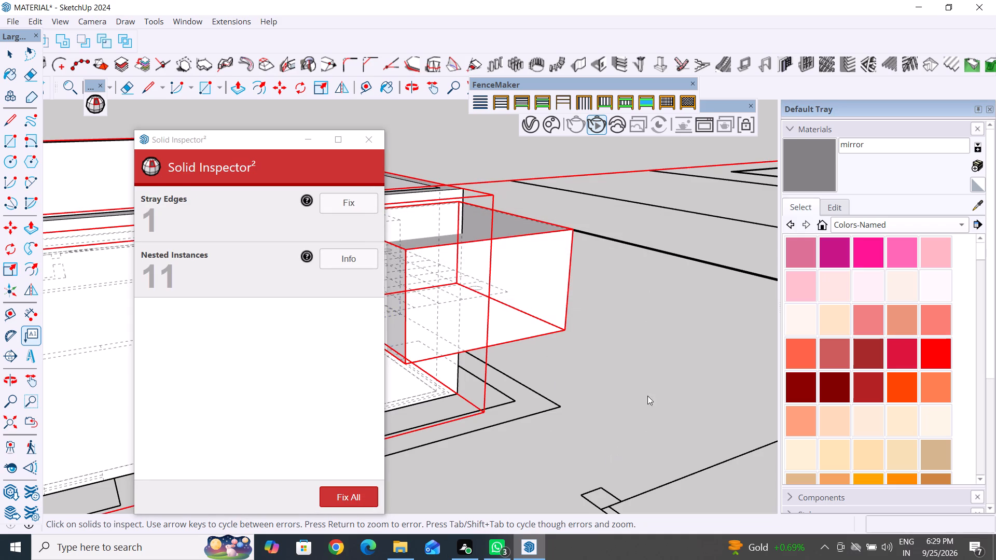
click(360, 497)
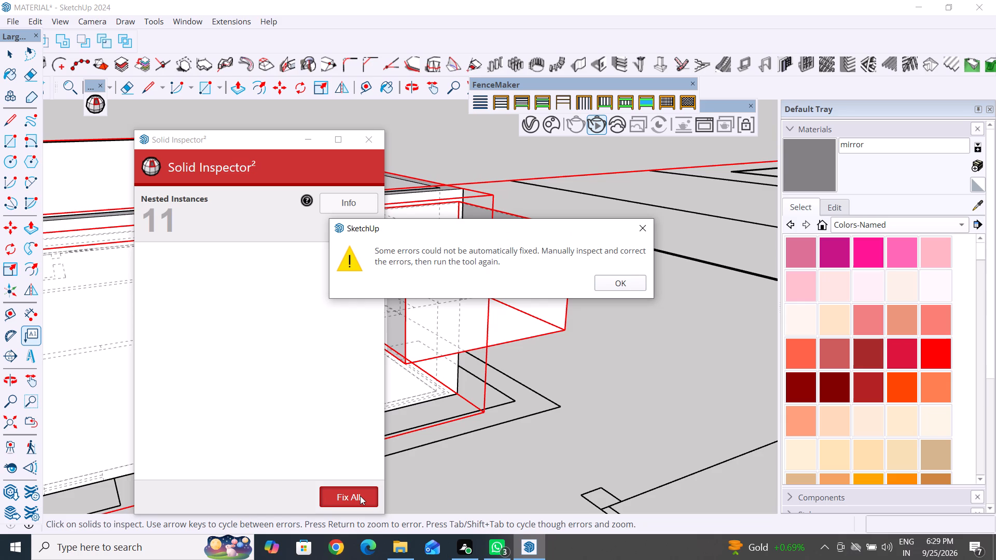
click(621, 283)
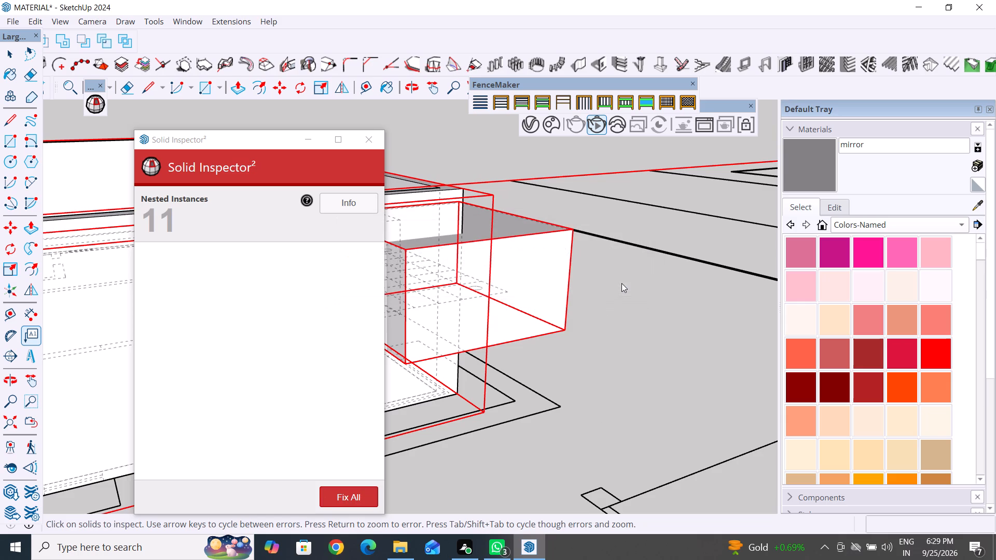
click(375, 142)
click(515, 477)
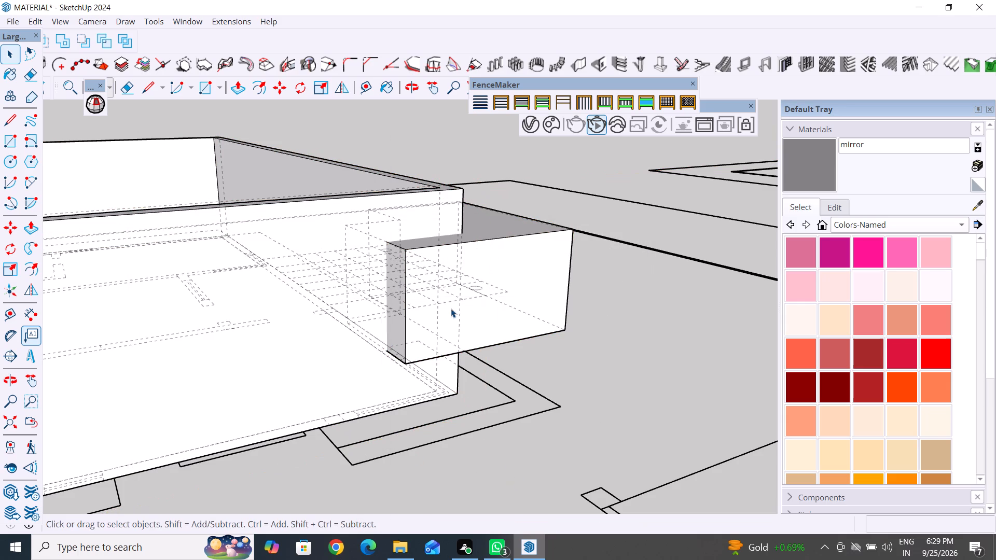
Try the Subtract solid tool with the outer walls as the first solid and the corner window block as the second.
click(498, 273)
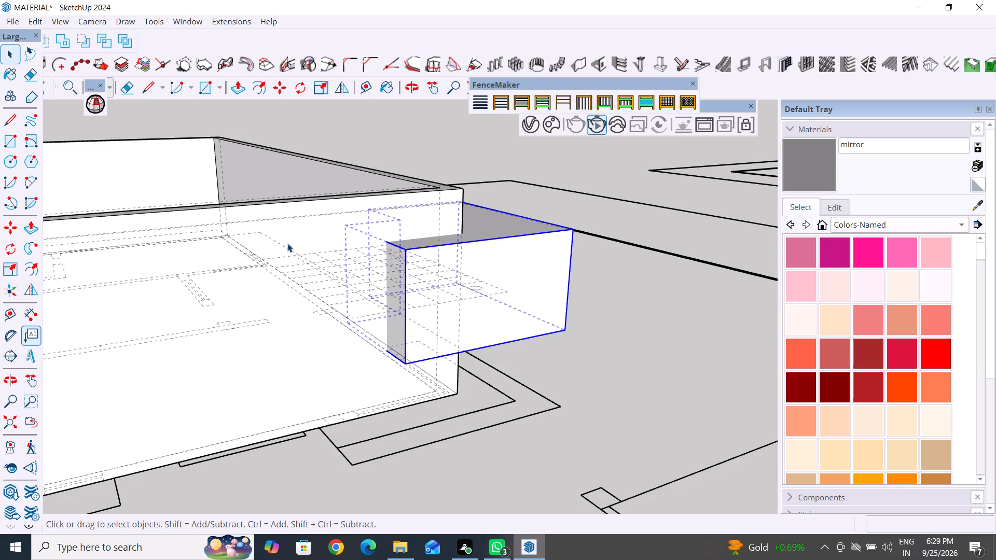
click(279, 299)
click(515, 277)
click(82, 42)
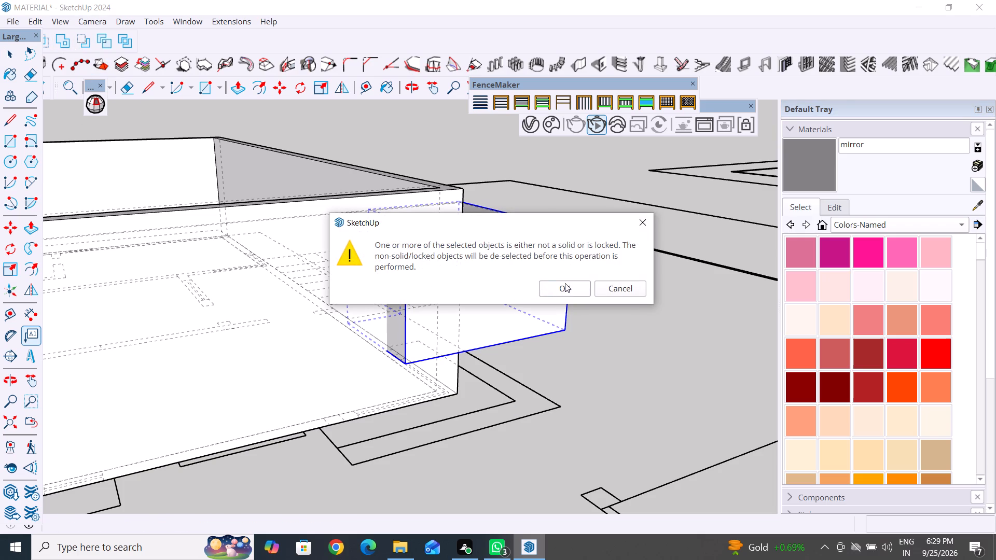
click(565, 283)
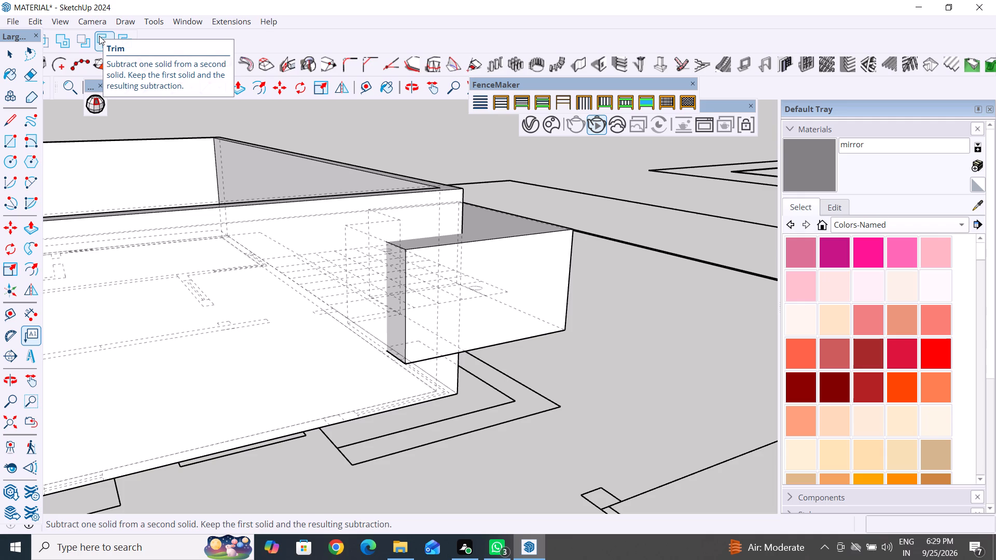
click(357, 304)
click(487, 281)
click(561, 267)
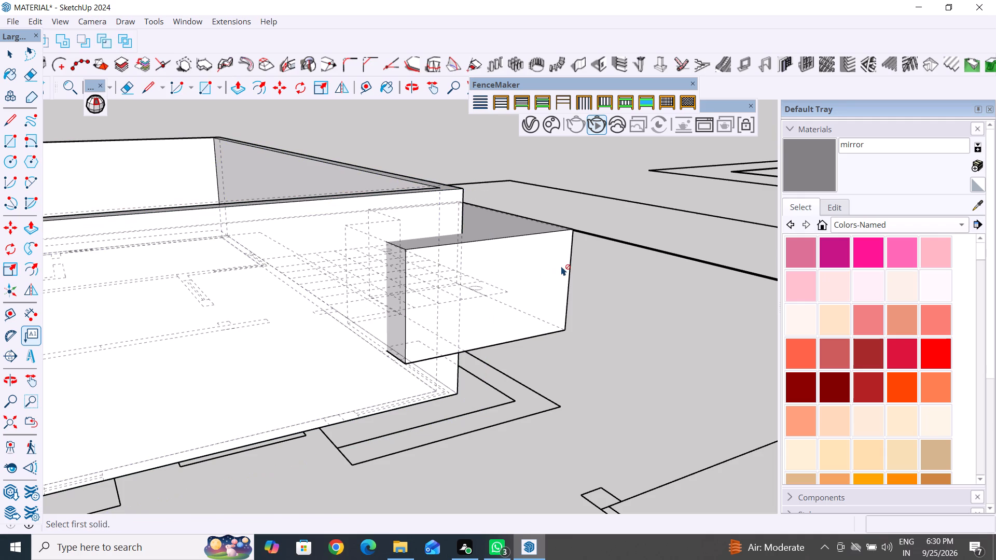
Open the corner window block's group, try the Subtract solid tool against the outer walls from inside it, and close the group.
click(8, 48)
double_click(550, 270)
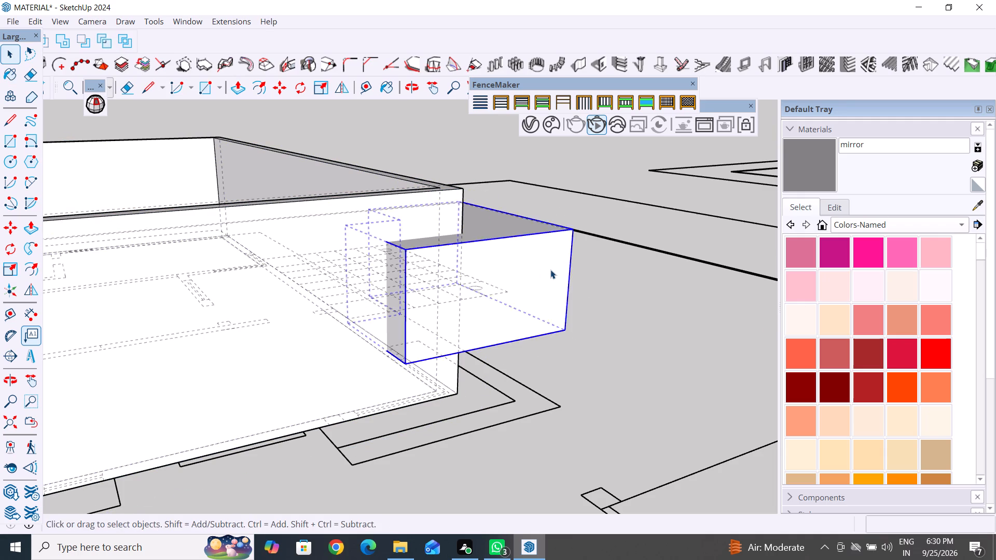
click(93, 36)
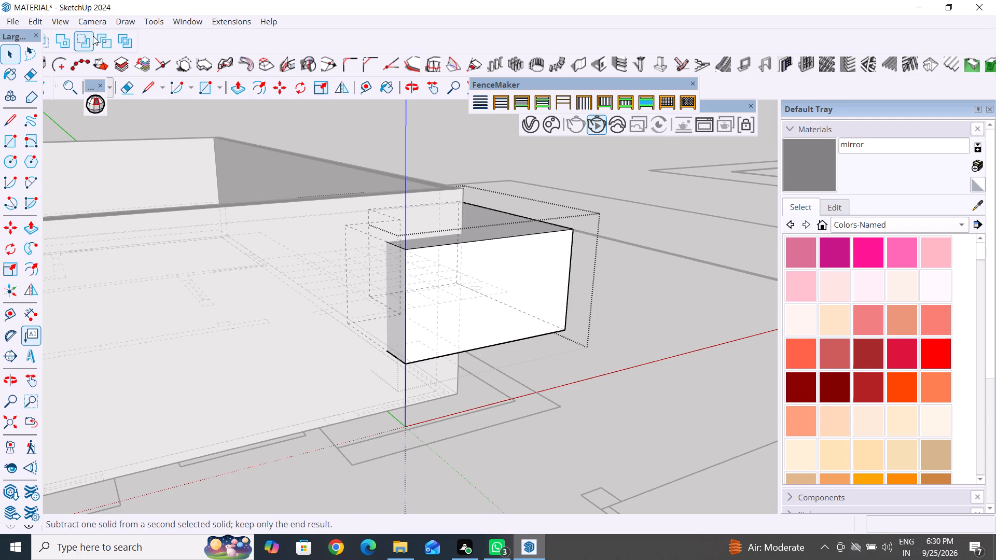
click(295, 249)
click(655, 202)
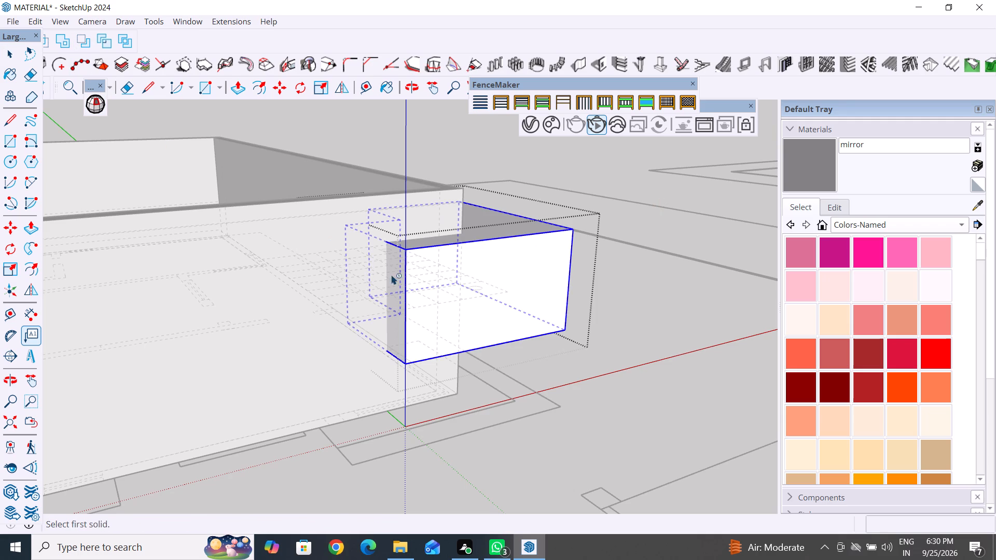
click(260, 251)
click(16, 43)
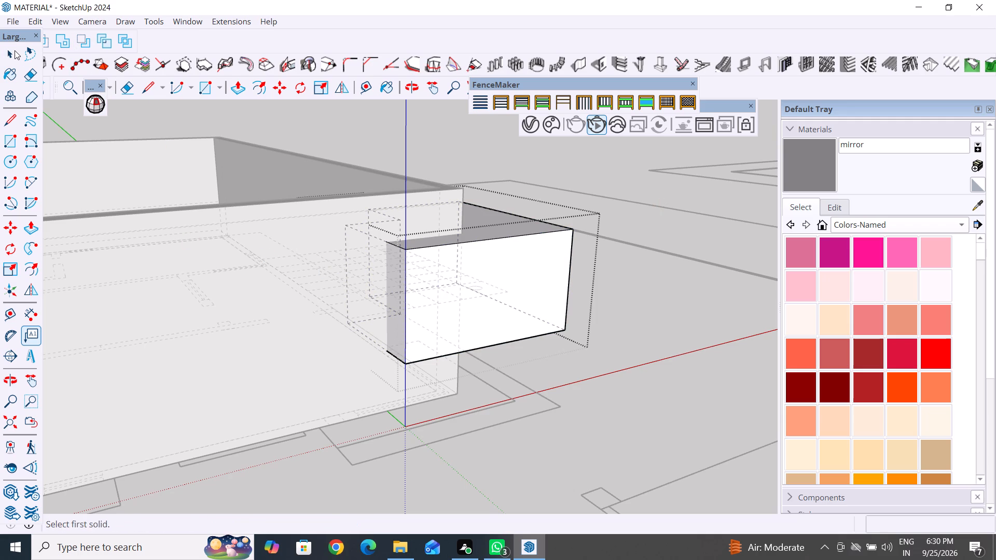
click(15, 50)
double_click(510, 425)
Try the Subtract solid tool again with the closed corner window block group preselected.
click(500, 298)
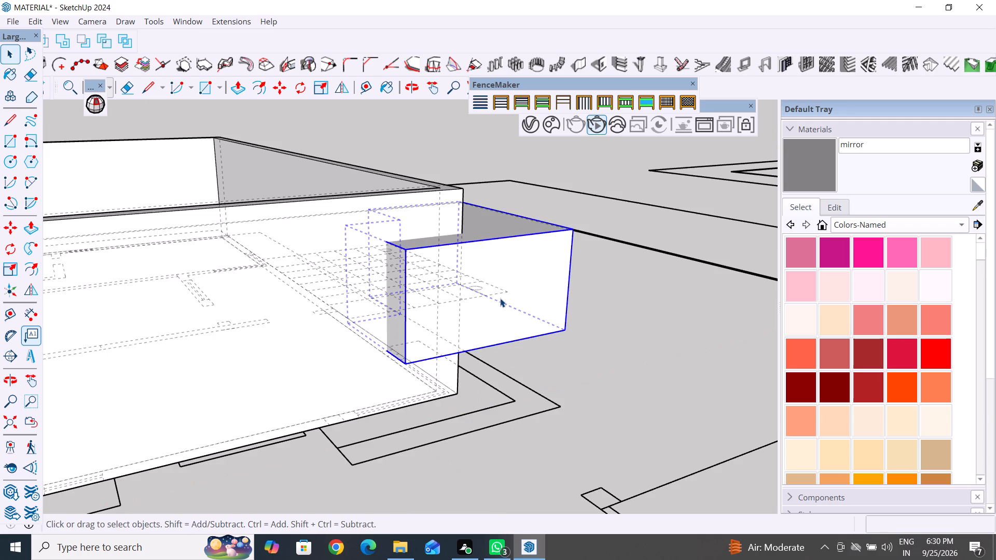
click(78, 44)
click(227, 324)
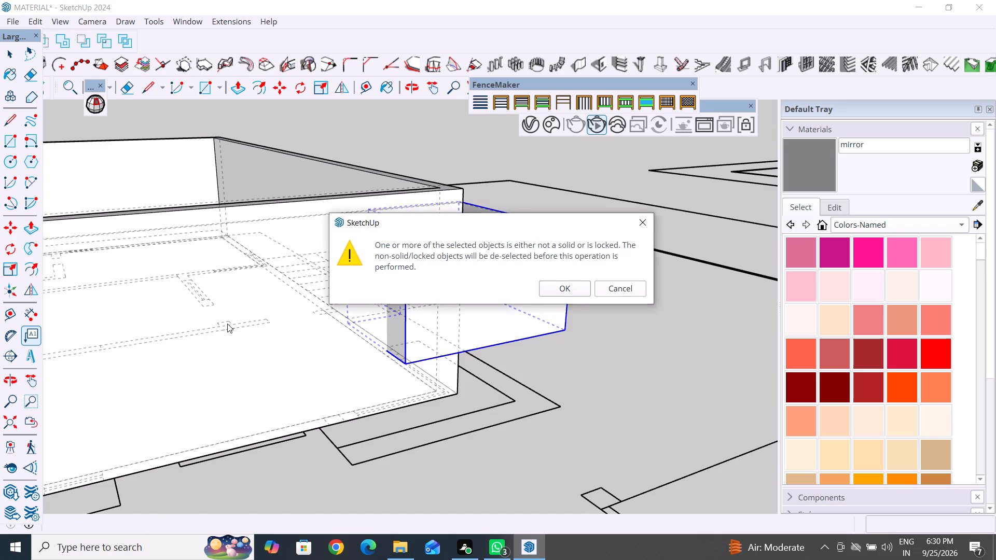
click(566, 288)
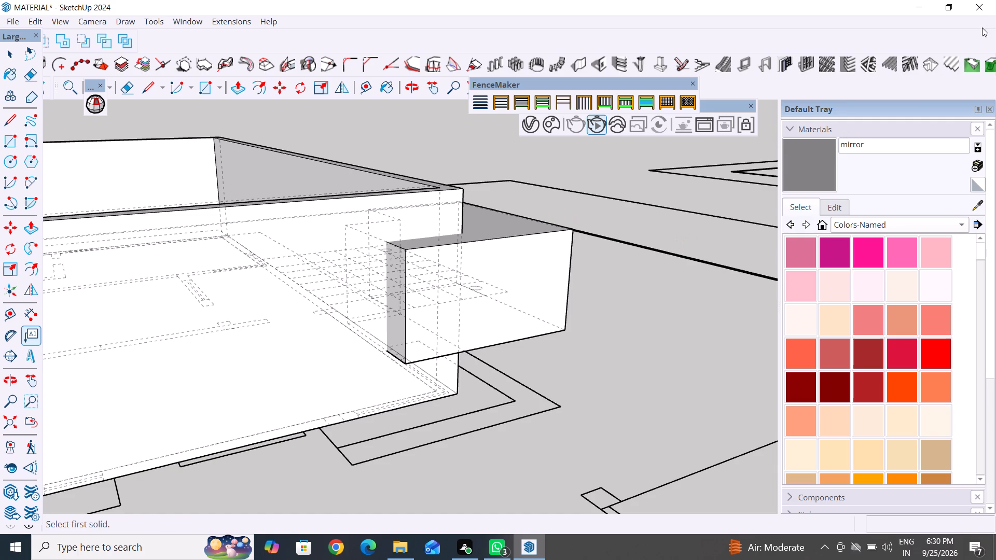
Save the MATERIAL model and close SketchUp.
key(ctrl+s)
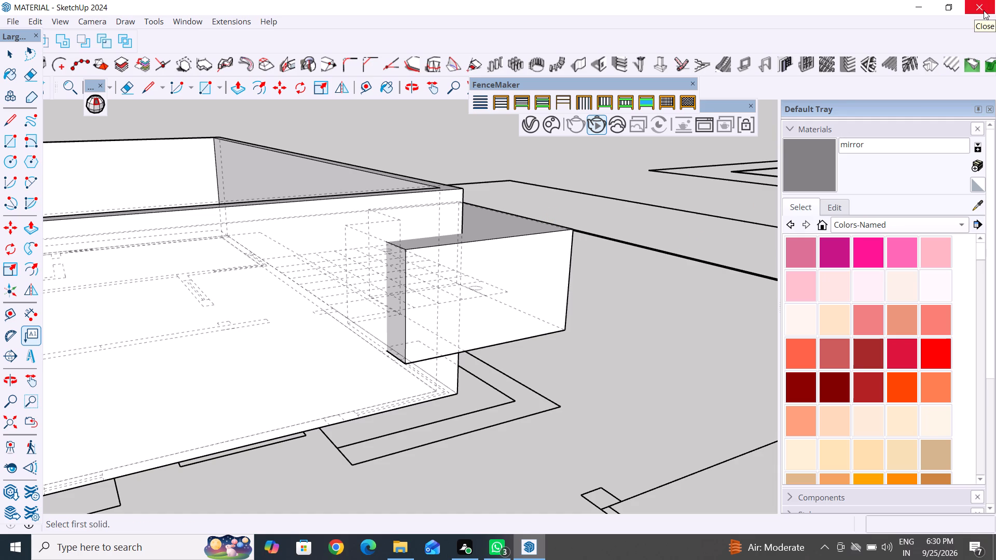
key(ctrl+s)
click(984, 10)
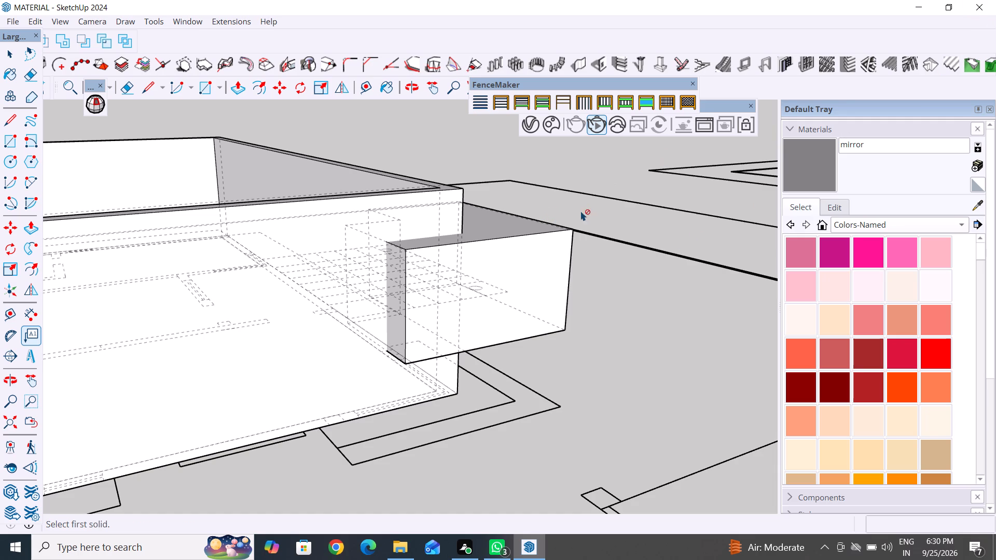
click(979, 9)
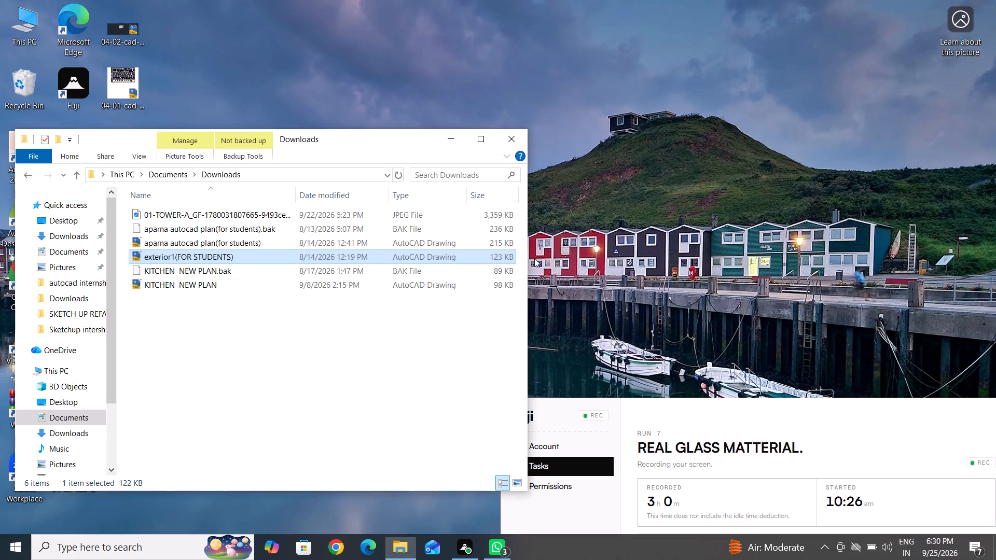
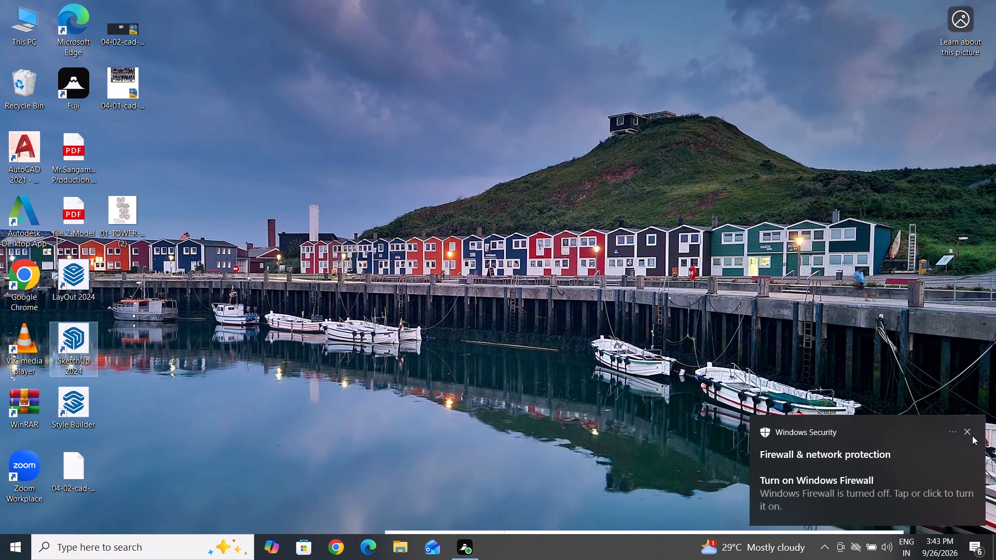
Dismiss the Windows Firewall notification and launch SketchUp 2024 again from the desktop.
click(967, 431)
triple_click(73, 340)
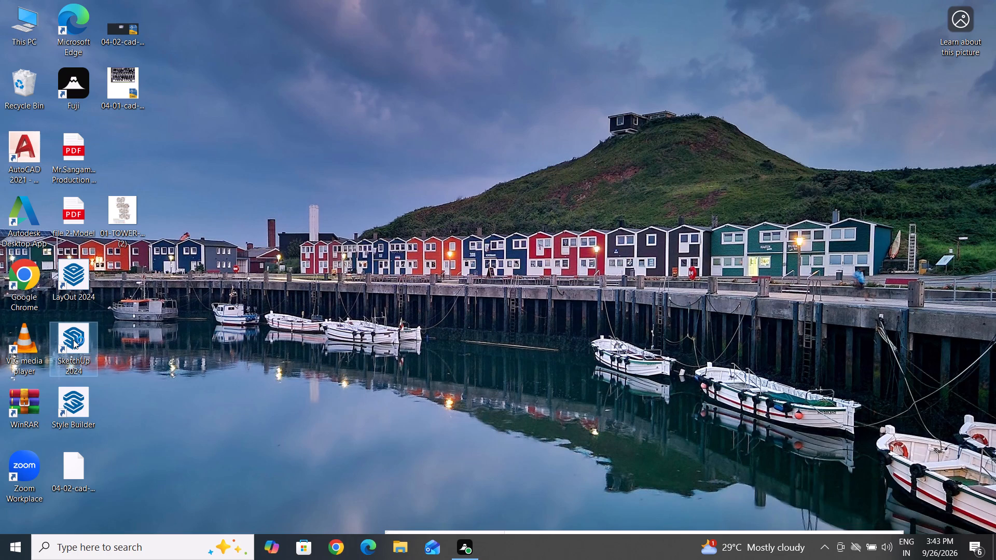
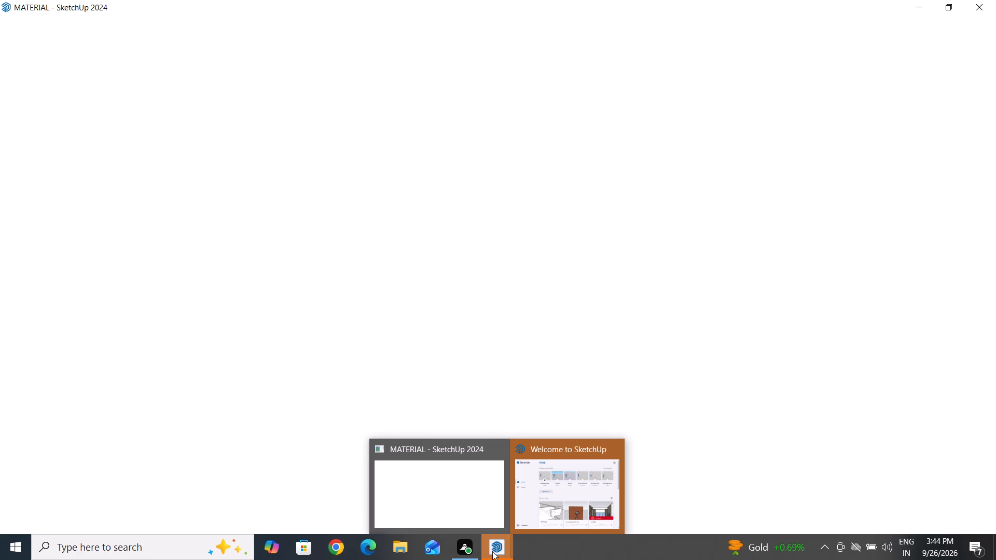
Bring up the MATERIAL model window and try to close it, leaving the Welcome to SketchUp window open.
click(419, 511)
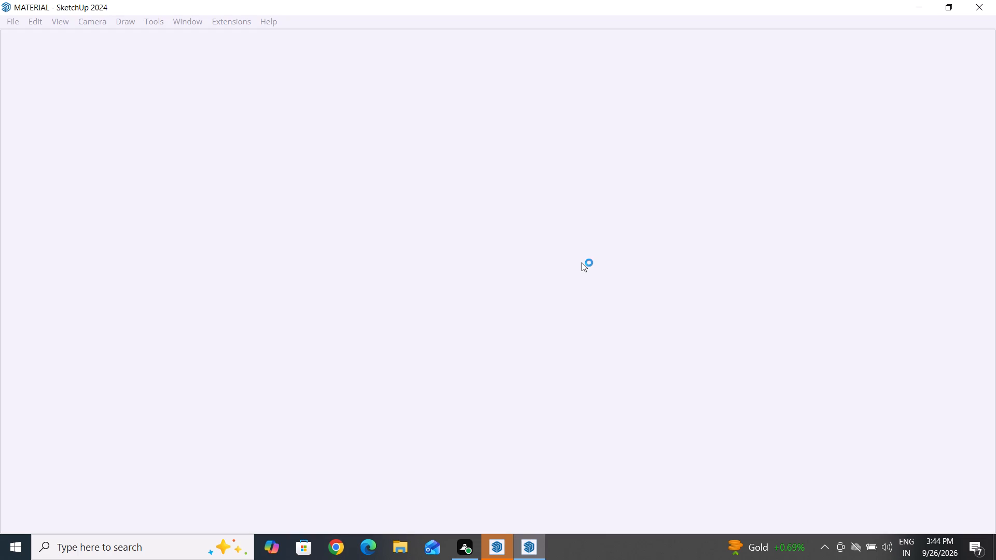
click(523, 550)
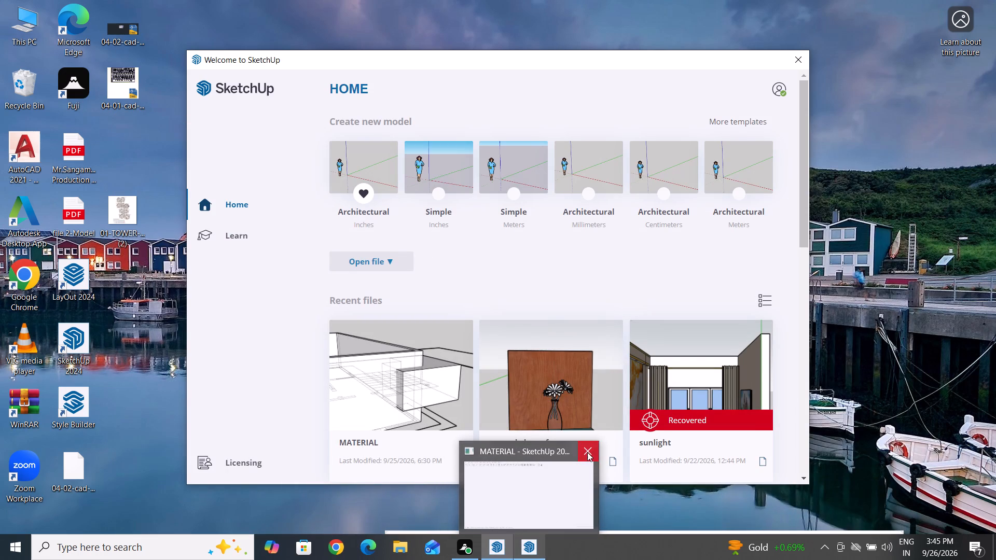
click(588, 450)
double_click(588, 450)
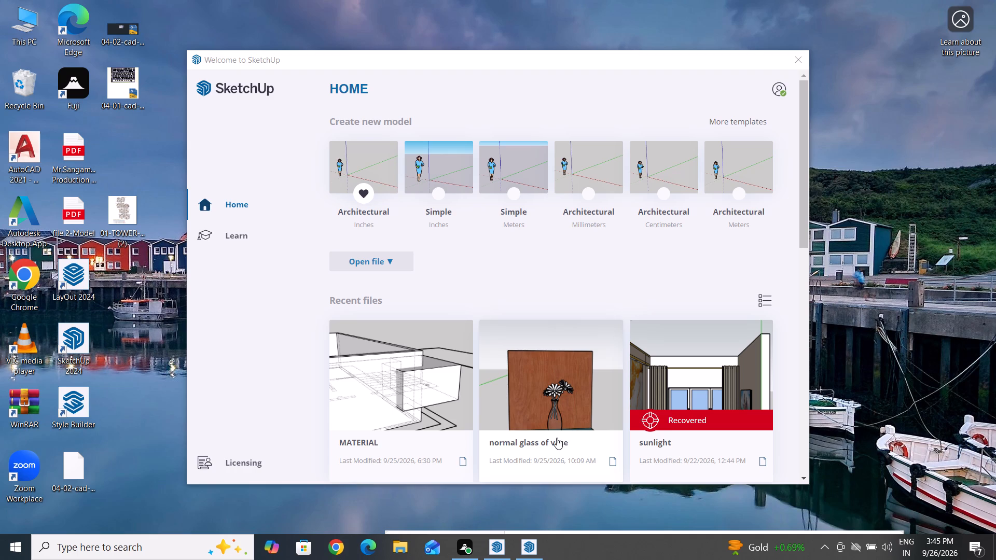
click(522, 554)
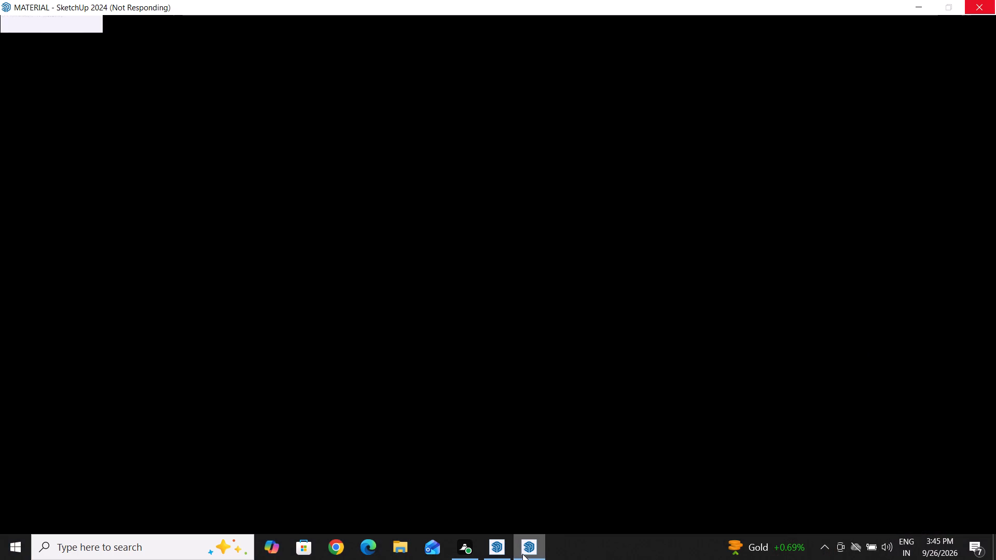
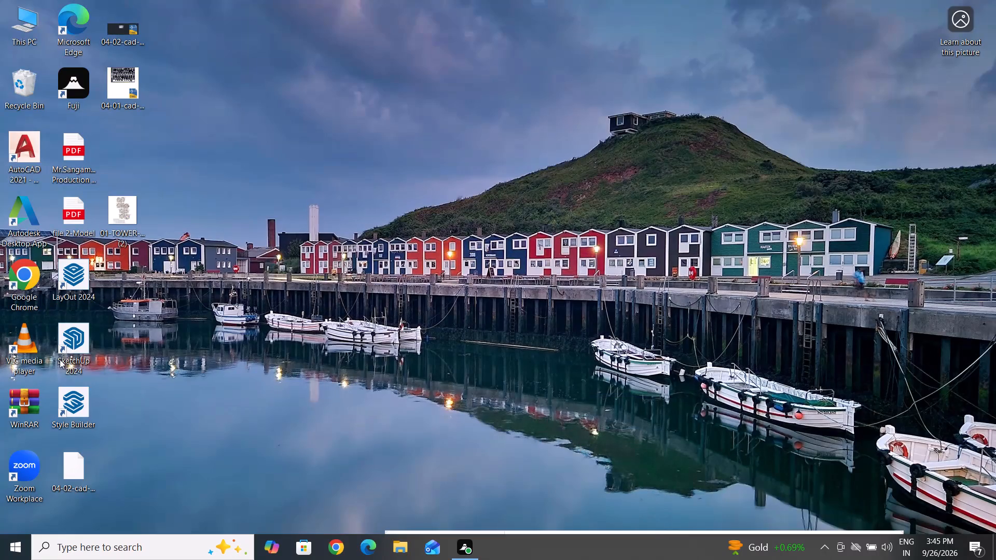
Relaunch SketchUp 2024 from the desktop, refreshing the desktop while it loads, and dismiss the OneDrive backup notification.
double_click(70, 347)
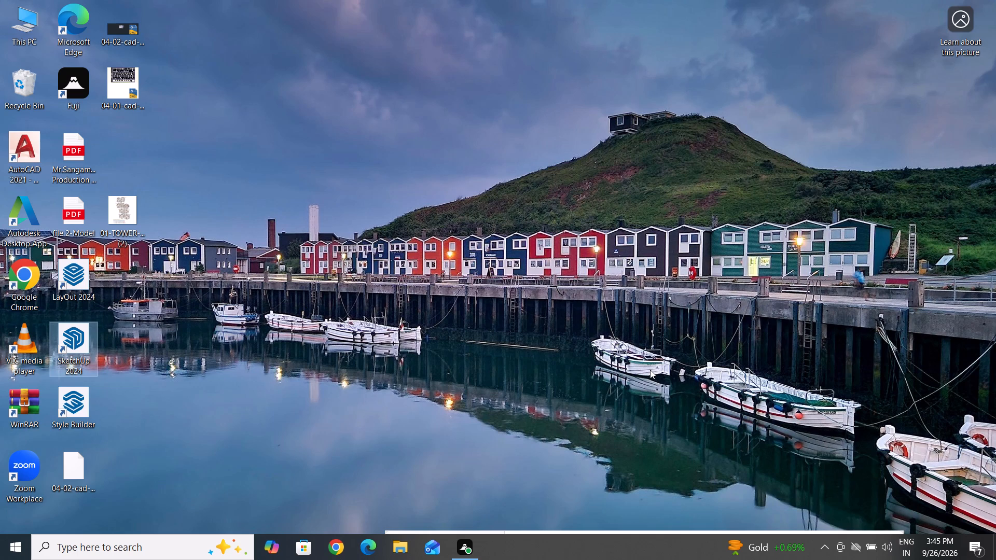
right_click(441, 174)
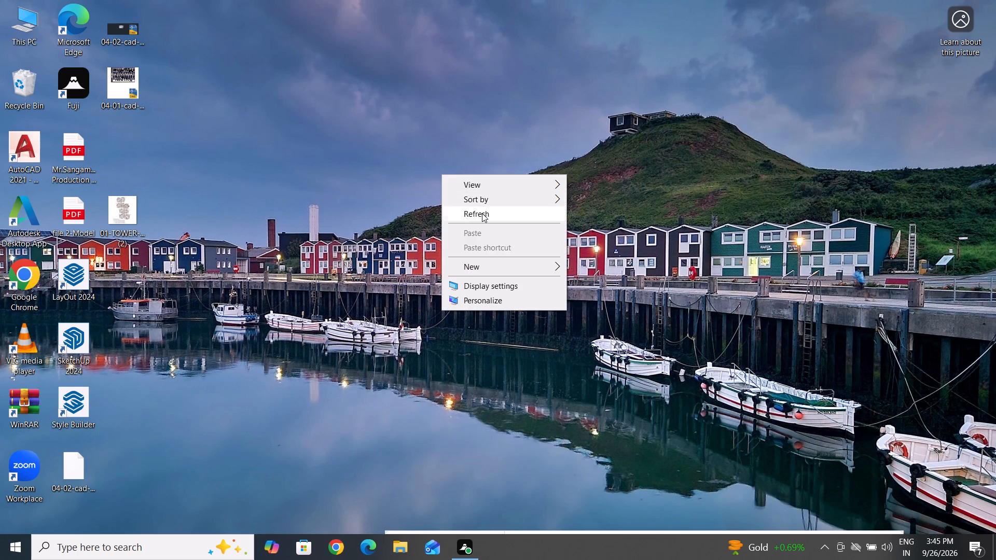
click(482, 213)
right_click(482, 213)
click(517, 257)
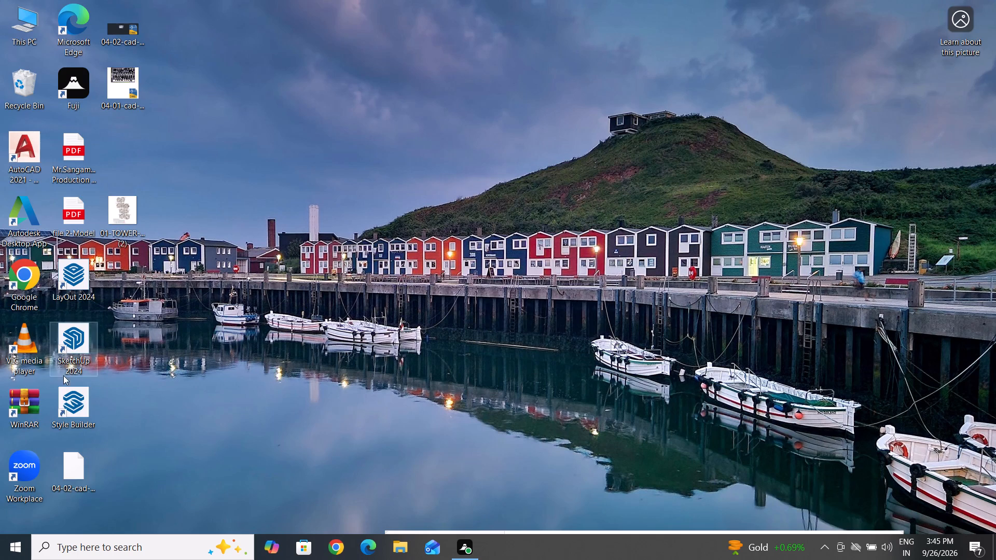
triple_click(83, 340)
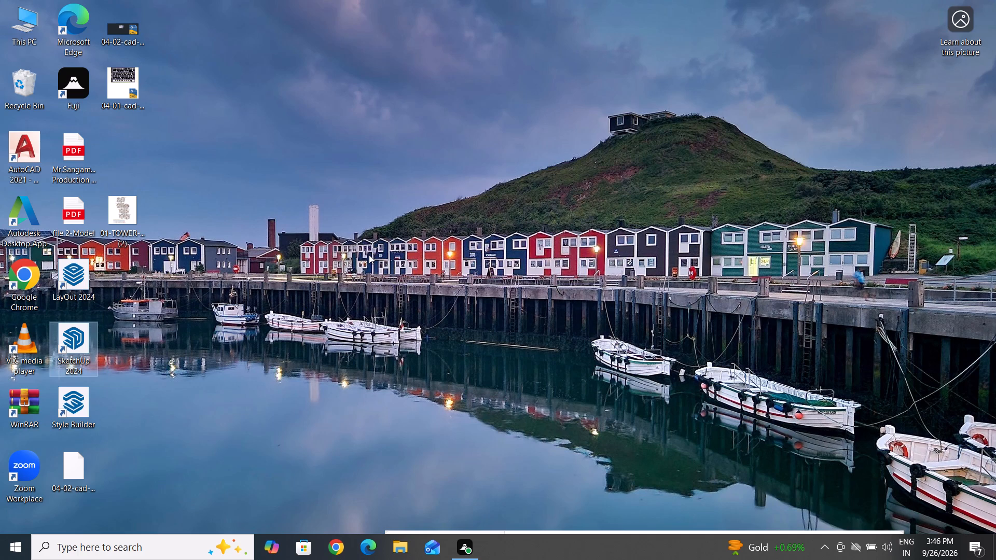
right_click(392, 180)
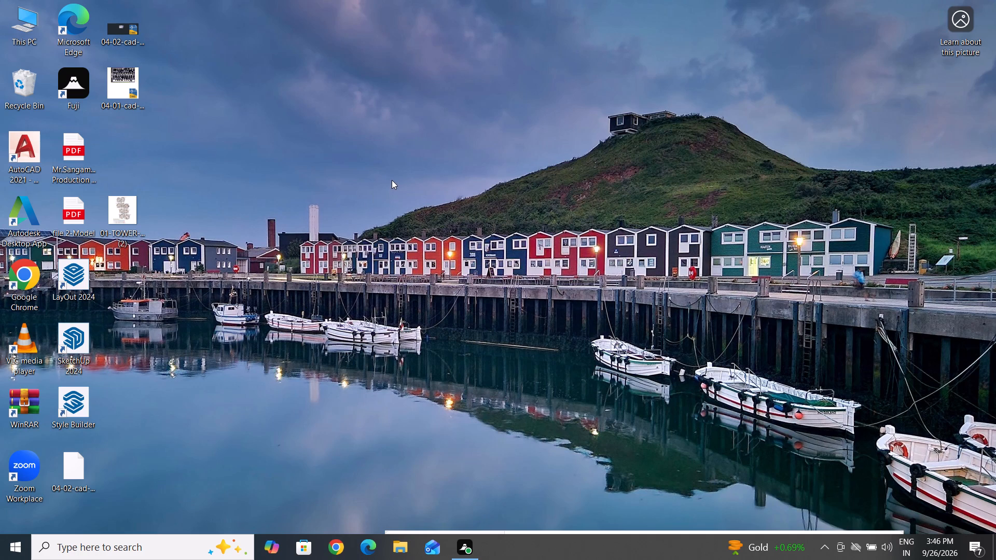
click(428, 219)
right_click(428, 219)
click(481, 260)
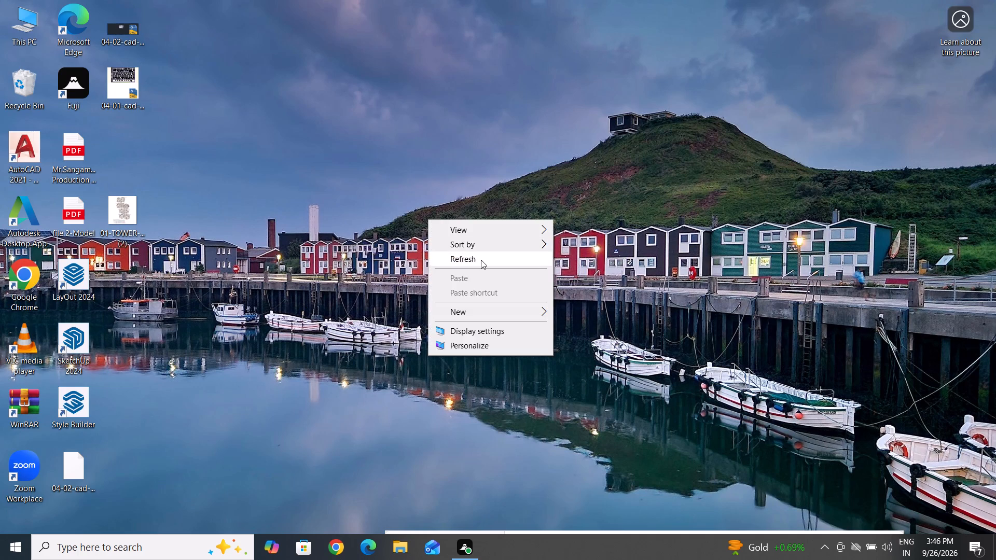
double_click(73, 344)
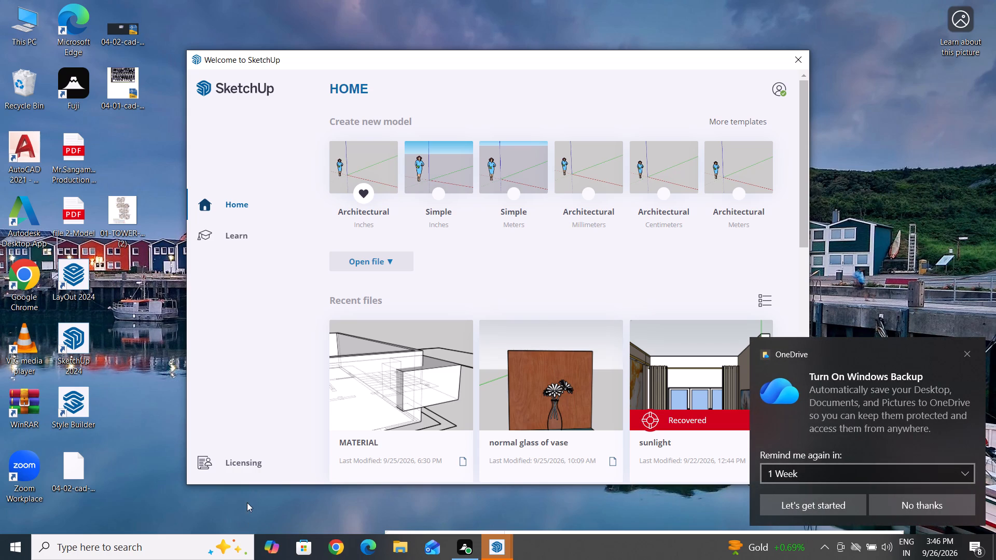
click(966, 353)
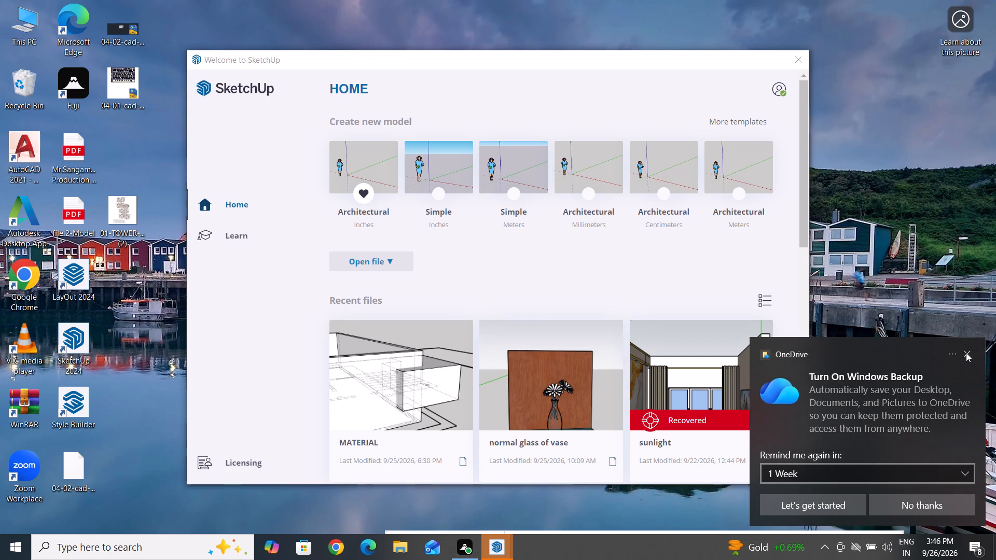
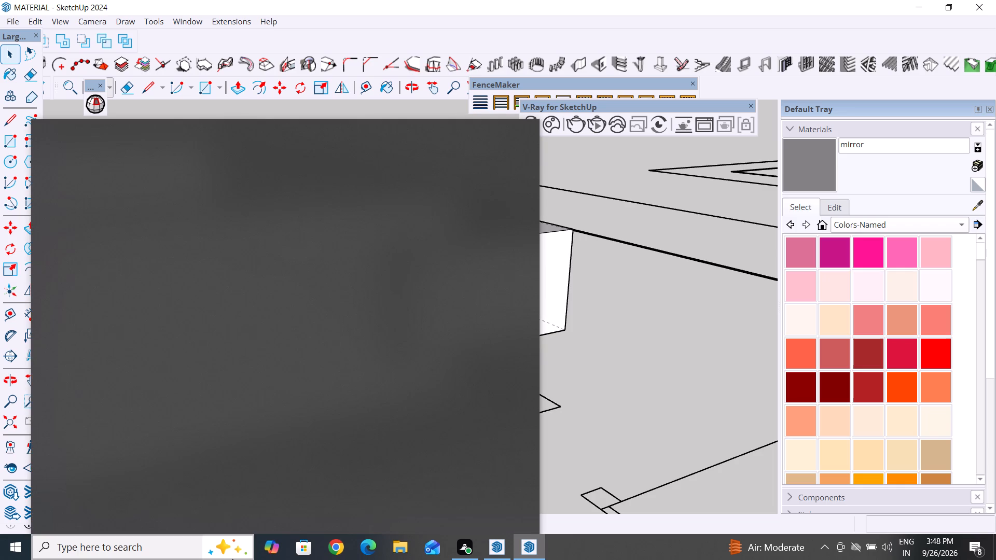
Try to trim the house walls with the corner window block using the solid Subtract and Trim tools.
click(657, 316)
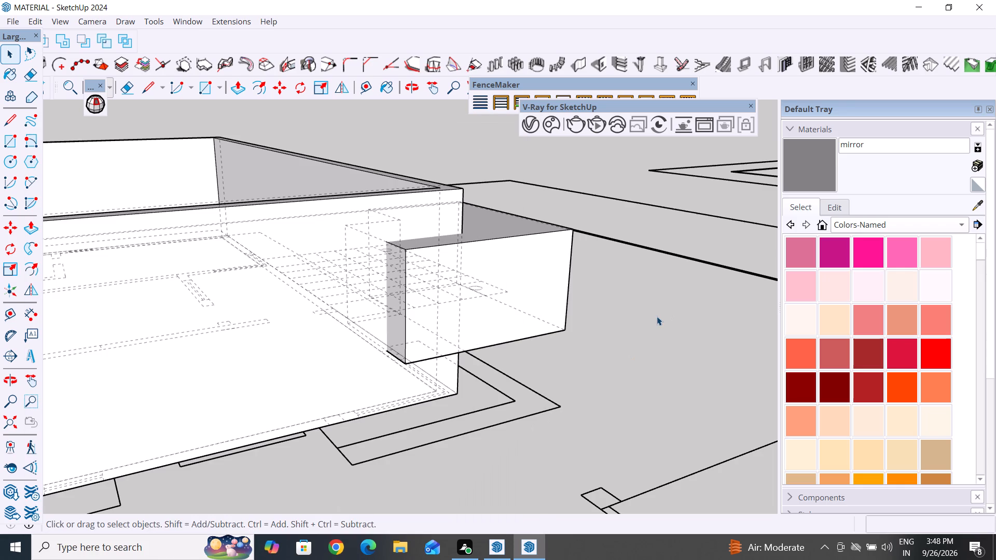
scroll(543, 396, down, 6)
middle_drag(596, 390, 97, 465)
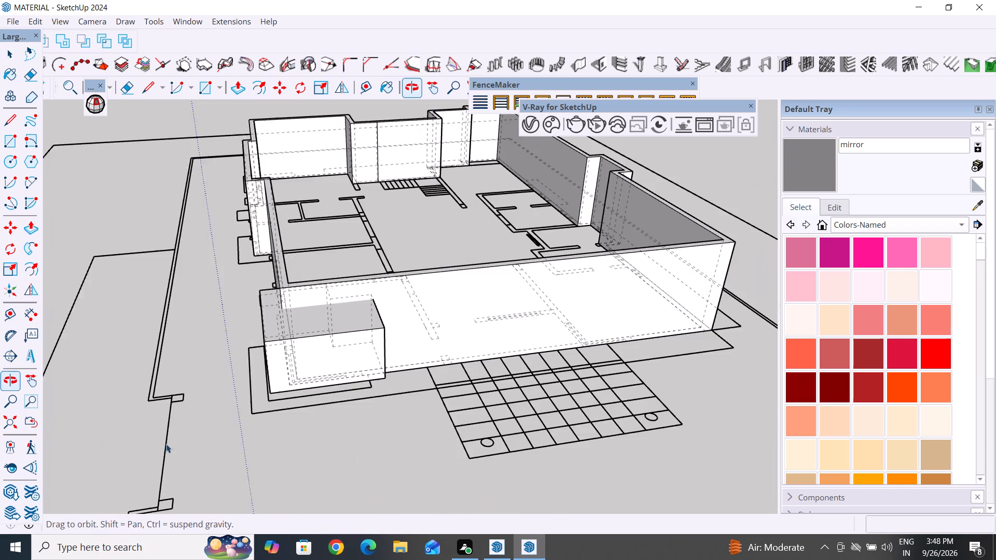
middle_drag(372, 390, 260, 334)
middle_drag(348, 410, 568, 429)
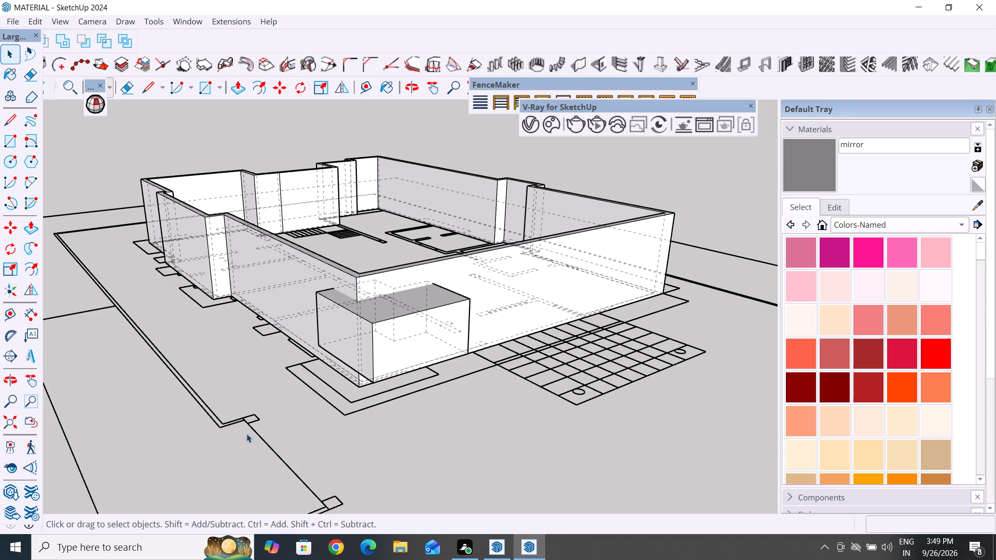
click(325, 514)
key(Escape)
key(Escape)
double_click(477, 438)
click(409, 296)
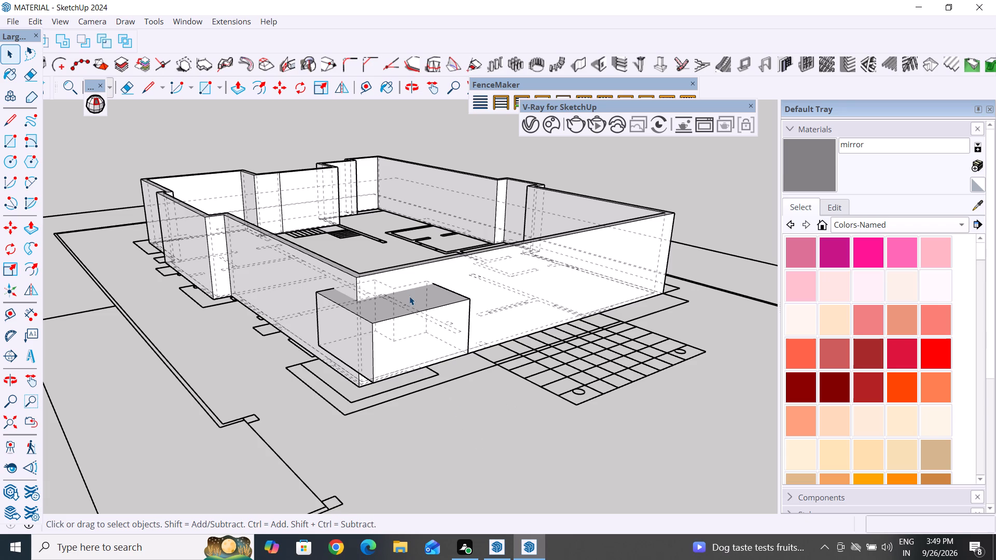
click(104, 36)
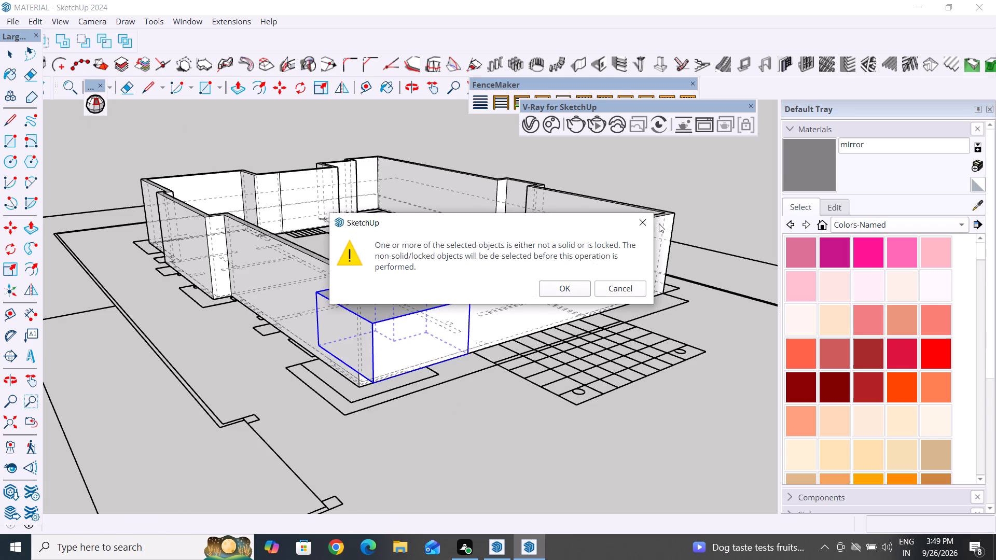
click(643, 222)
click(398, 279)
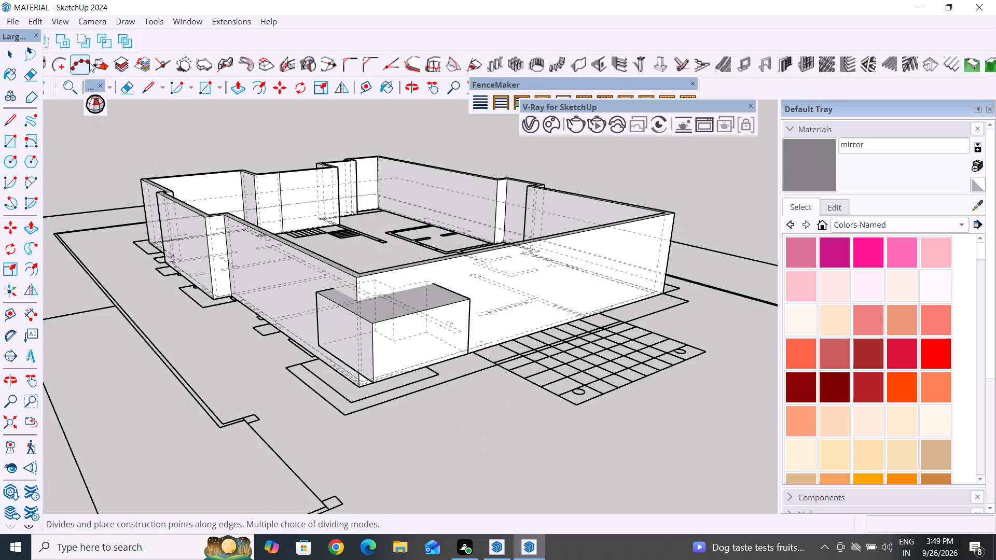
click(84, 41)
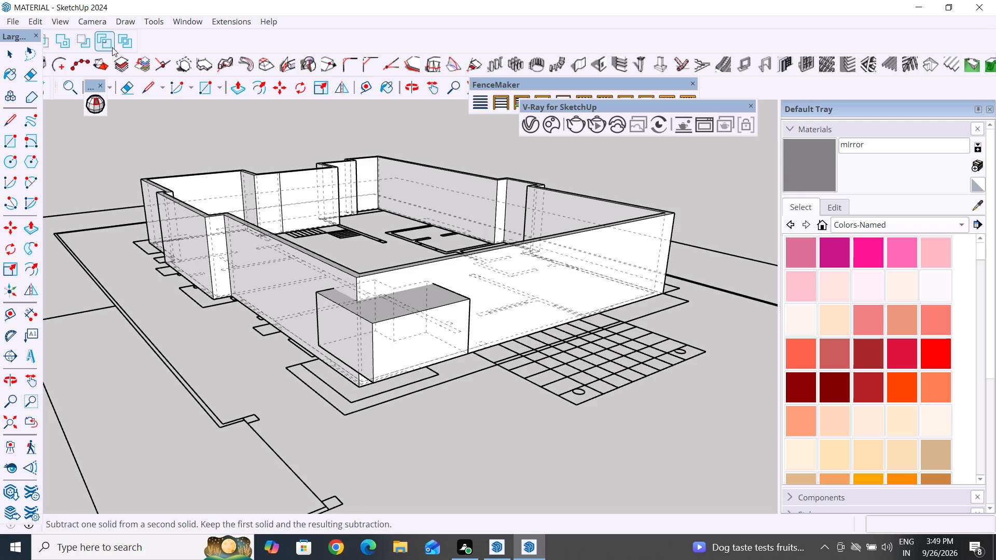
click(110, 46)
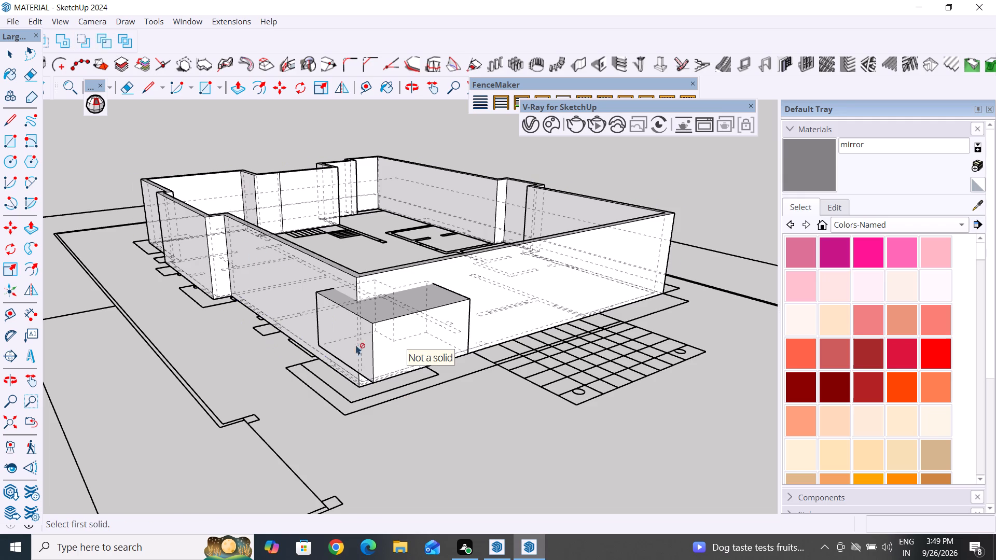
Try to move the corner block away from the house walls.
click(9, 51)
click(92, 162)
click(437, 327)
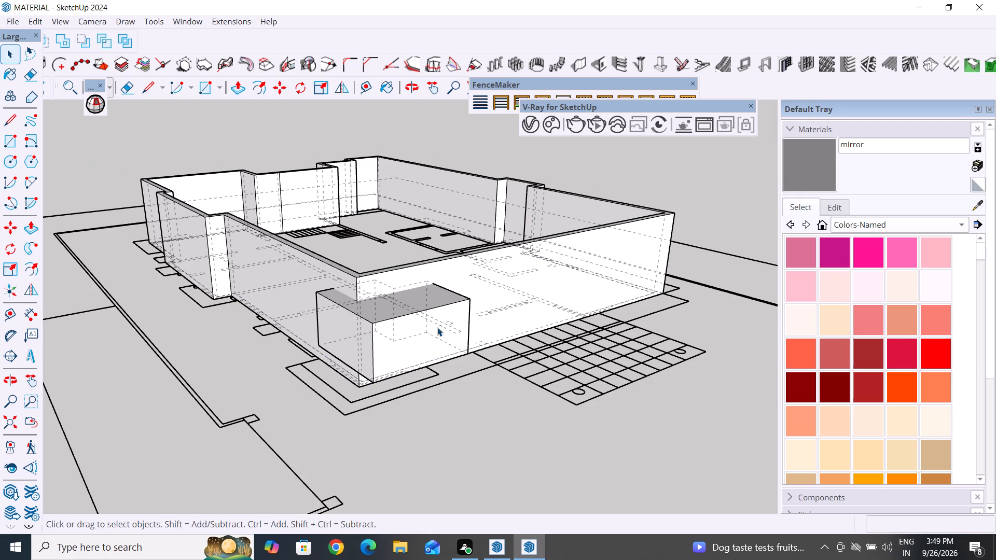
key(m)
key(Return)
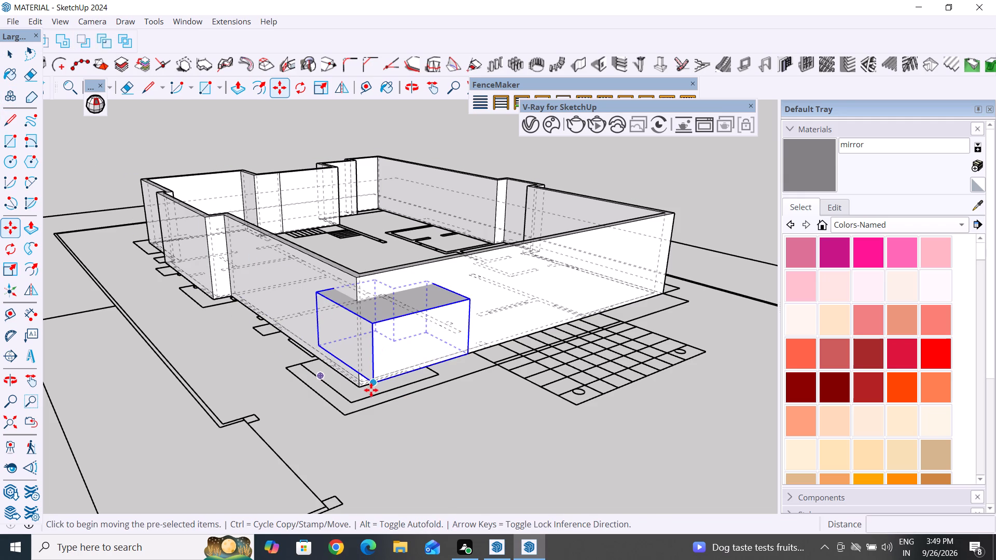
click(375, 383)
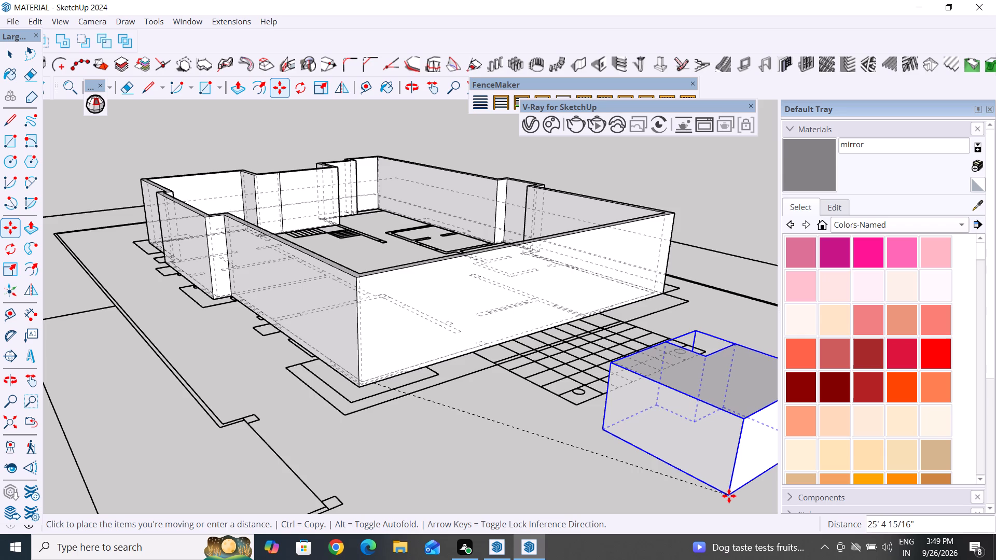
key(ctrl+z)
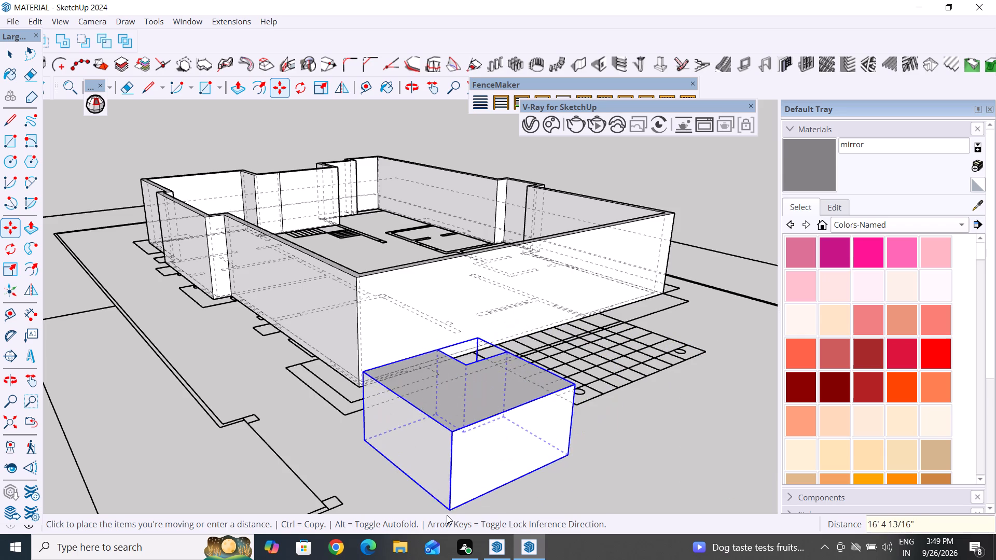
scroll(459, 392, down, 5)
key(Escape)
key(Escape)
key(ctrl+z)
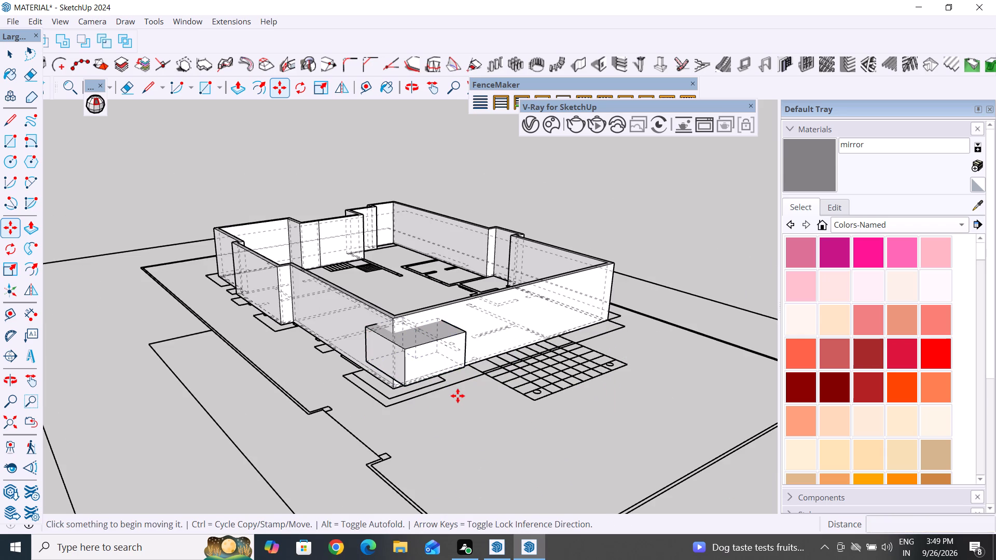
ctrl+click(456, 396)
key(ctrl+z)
Delete the extruded outer walls and the corner window block from the floor plan.
click(9, 53)
click(258, 189)
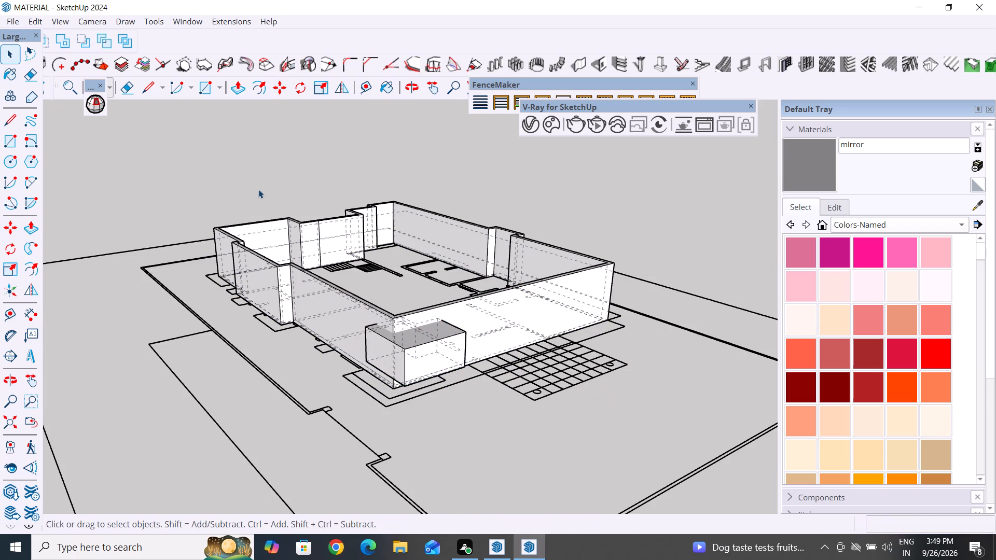
click(572, 319)
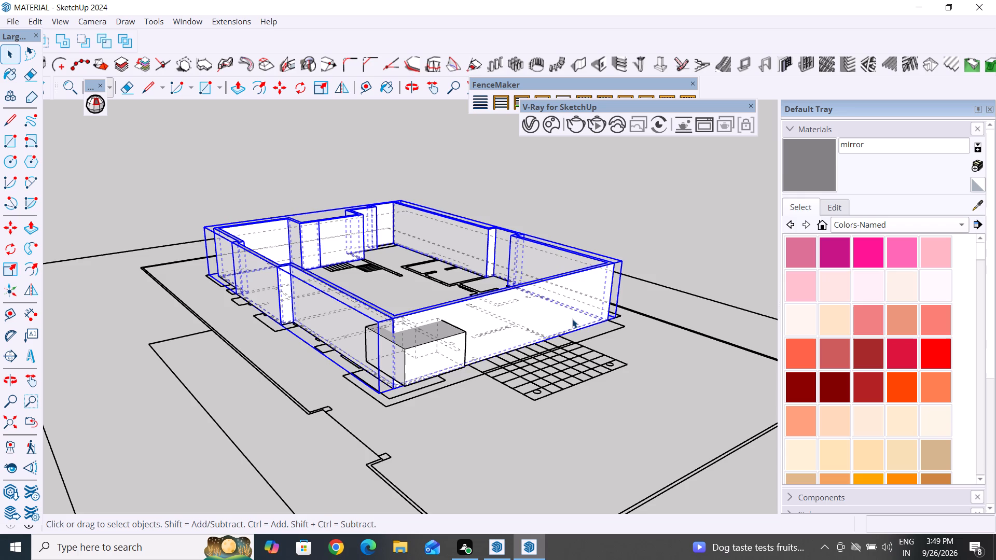
key(Delete)
key(Delete)
scroll(559, 390, down, 7)
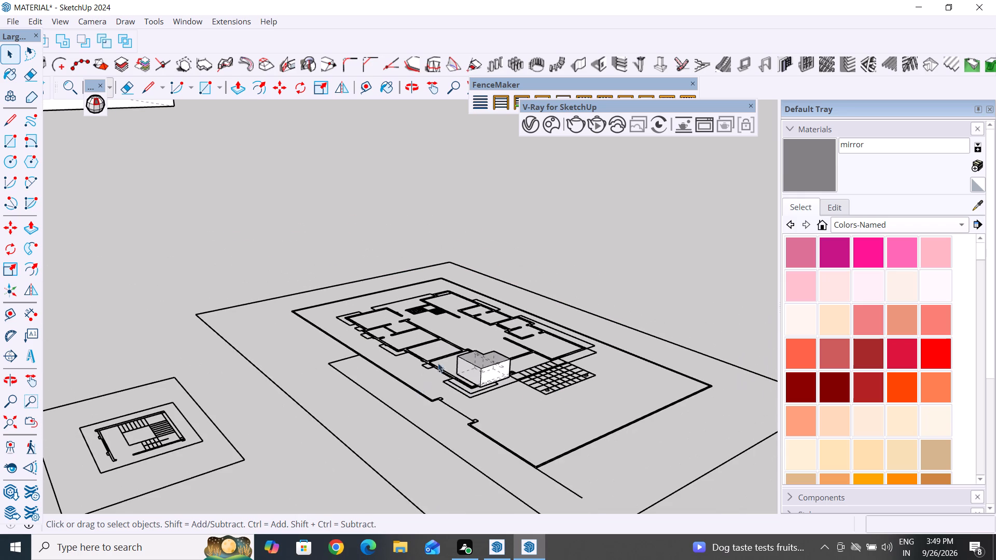
click(482, 363)
key(Delete)
Trace the outer wall outline from the outside corner of the corner-window room: a 12' 9" line and the short jog beyond it.
middle_drag(649, 284, 320, 530)
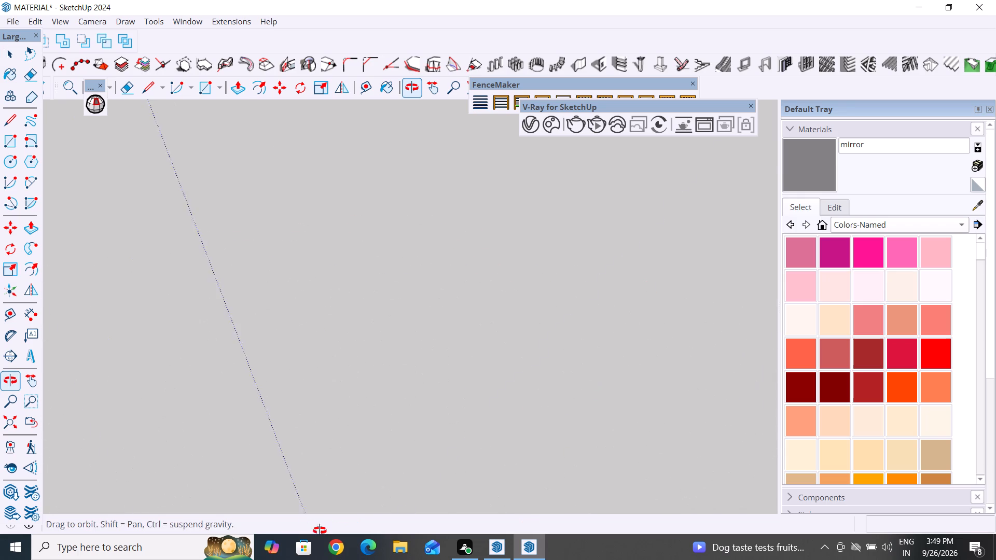
middle_drag(320, 530, 311, 522)
scroll(619, 222, down, 15)
middle_drag(326, 354, 638, 302)
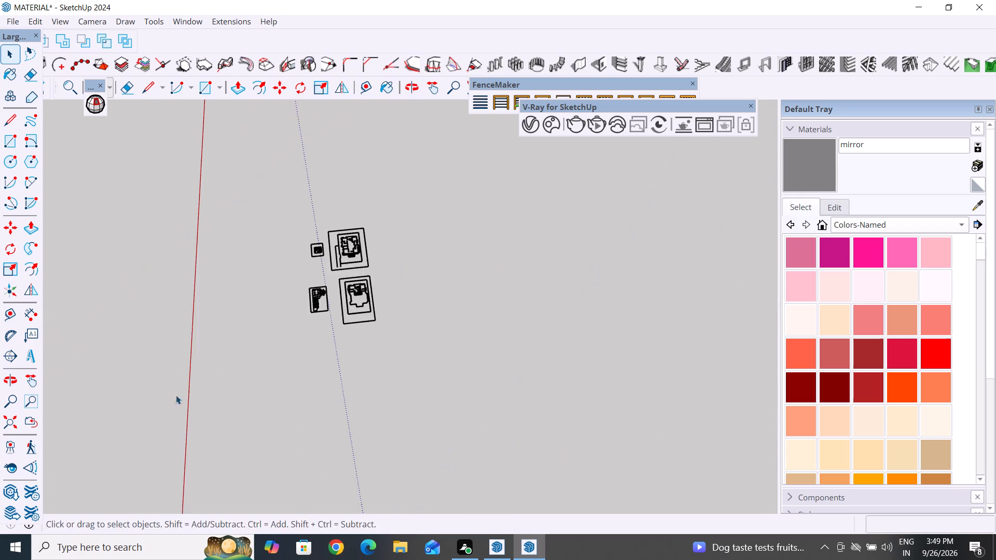
middle_drag(175, 396, 668, 306)
scroll(309, 401, up, 19)
middle_drag(443, 329, 397, 465)
scroll(708, 177, down, 6)
middle_drag(579, 260, 395, 303)
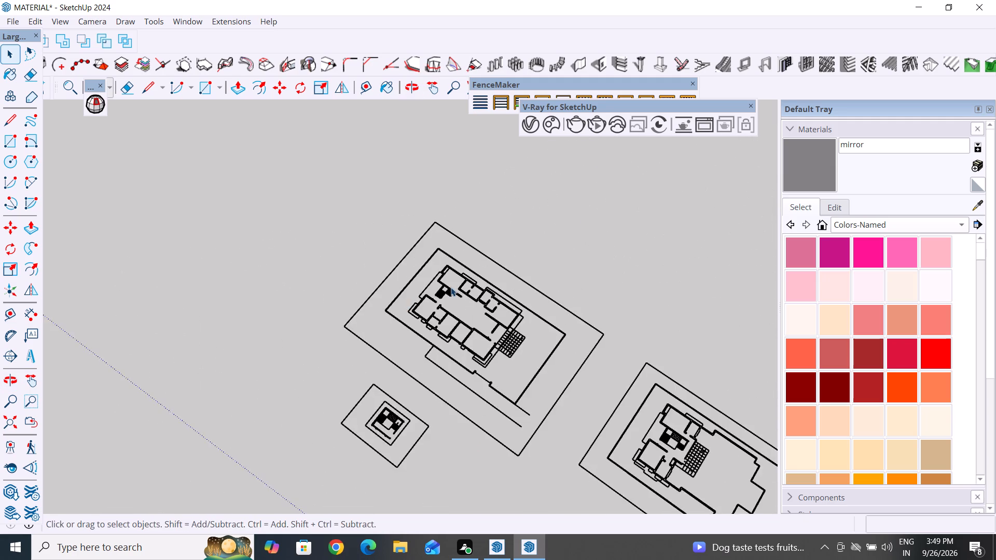
scroll(451, 287, up, 5)
middle_drag(472, 423, 576, 377)
scroll(559, 374, up, 5)
middle_drag(522, 390, 599, 395)
scroll(570, 314, up, 4)
scroll(570, 299, down, 6)
middle_drag(513, 321, 525, 372)
scroll(546, 186, up, 4)
scroll(565, 285, up, 4)
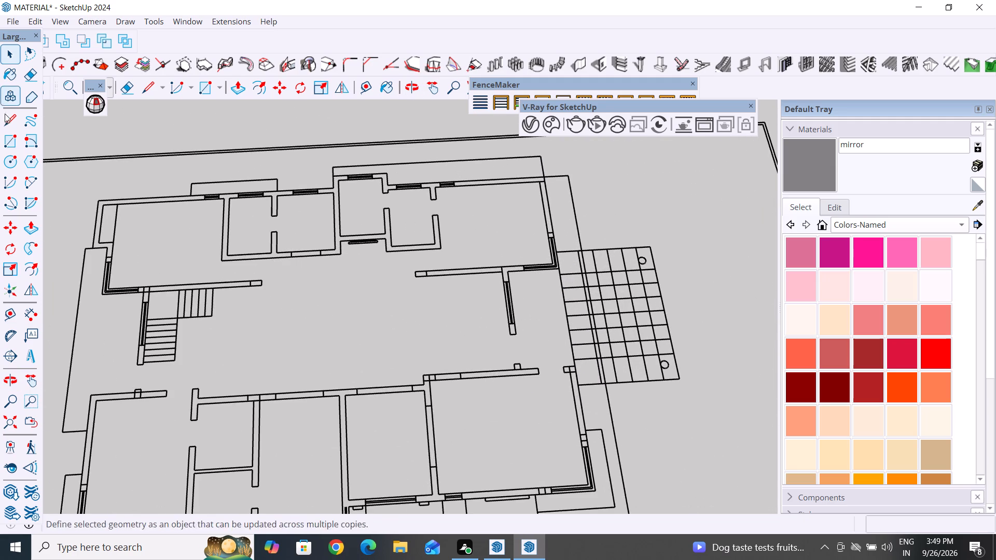
click(13, 119)
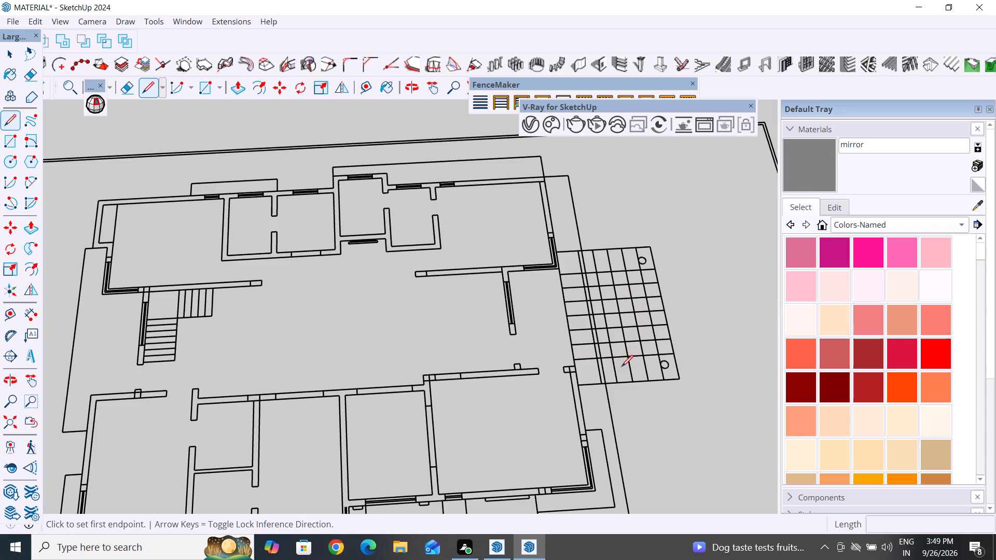
scroll(621, 367, down, 5)
scroll(269, 405, up, 5)
scroll(362, 370, down, 4)
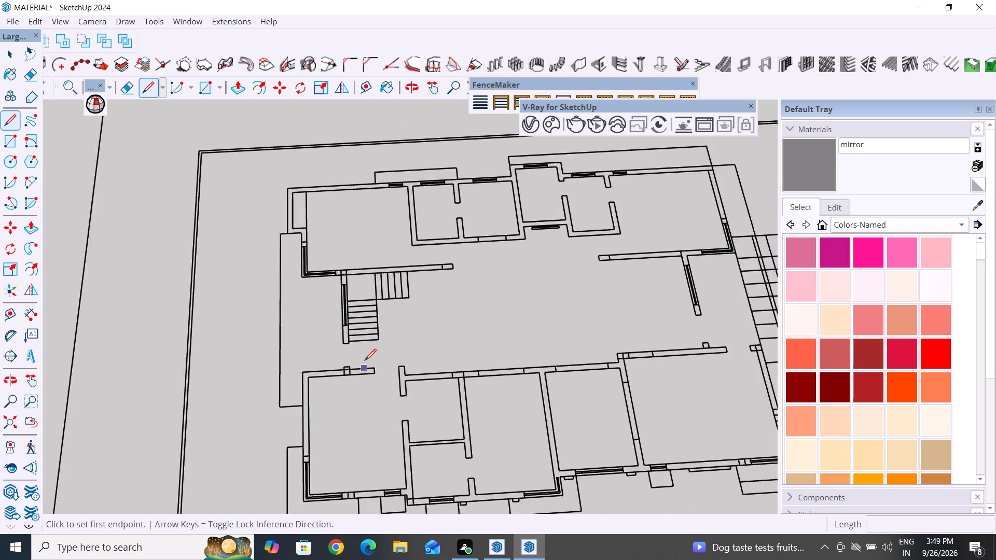
scroll(365, 360, down, 6)
scroll(361, 444, up, 5)
scroll(321, 396, up, 11)
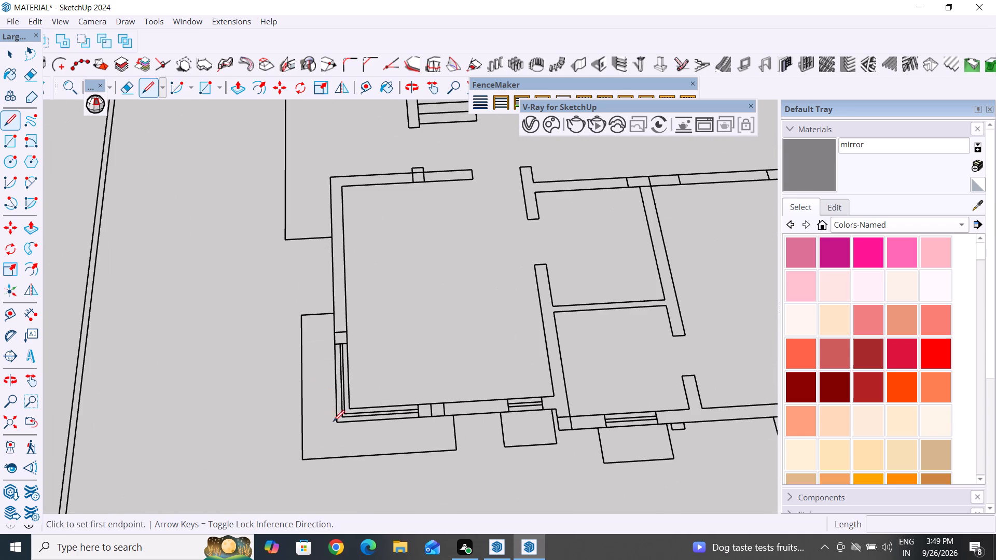
click(340, 422)
scroll(340, 422, down, 6)
scroll(469, 422, up, 2)
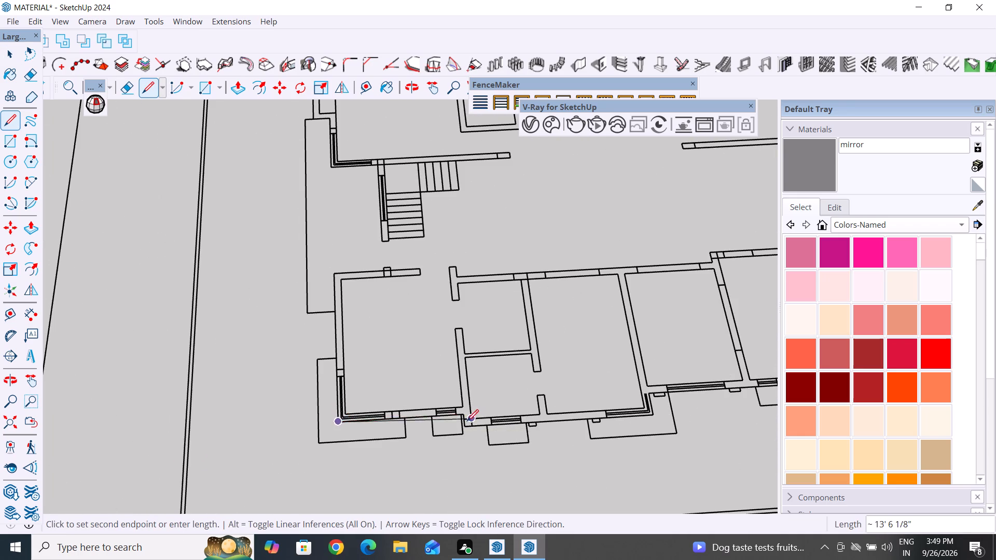
scroll(467, 421, up, 9)
click(454, 403)
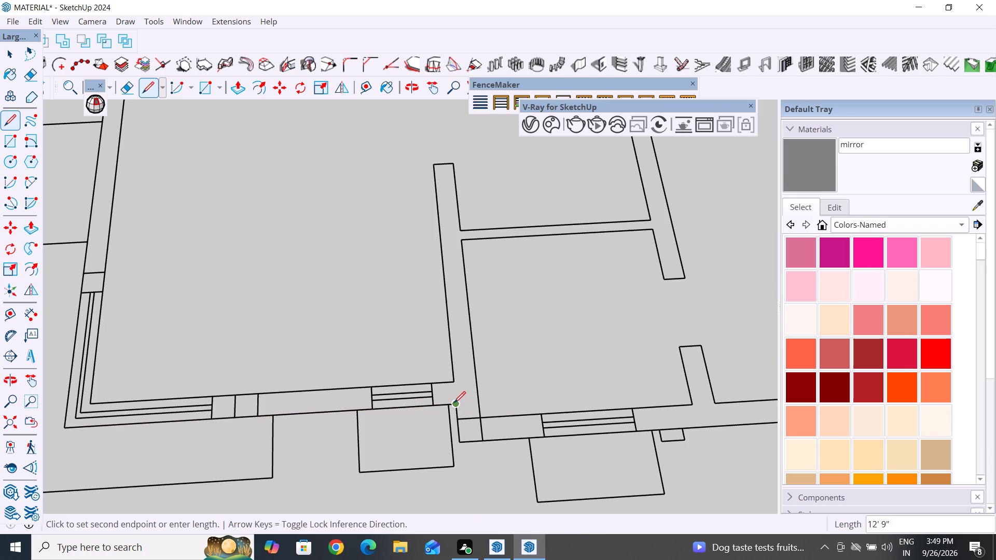
click(461, 445)
Continue the outline along the window side, stepping in about 2' 3" at the corner window and ending at the porch-side corner.
scroll(461, 445, down, 13)
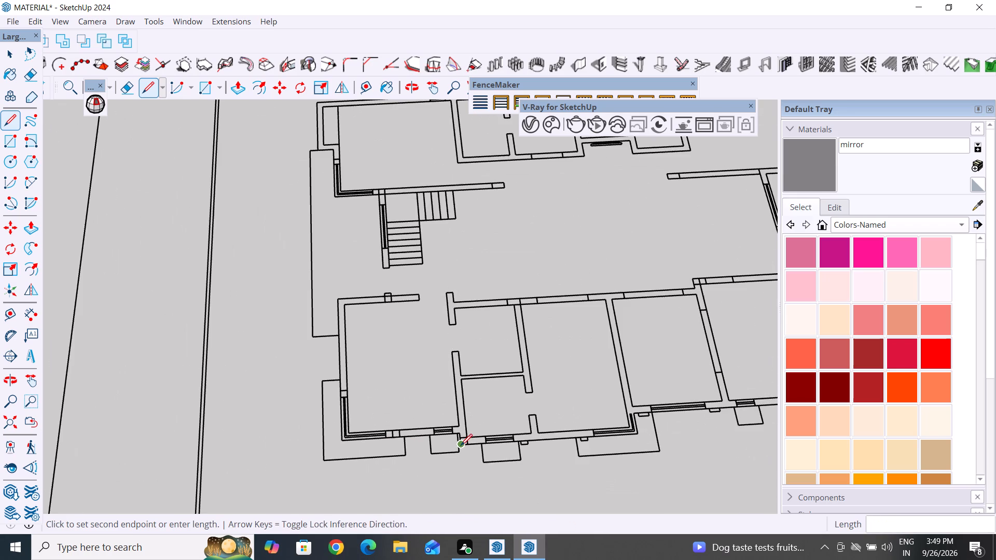
click(638, 435)
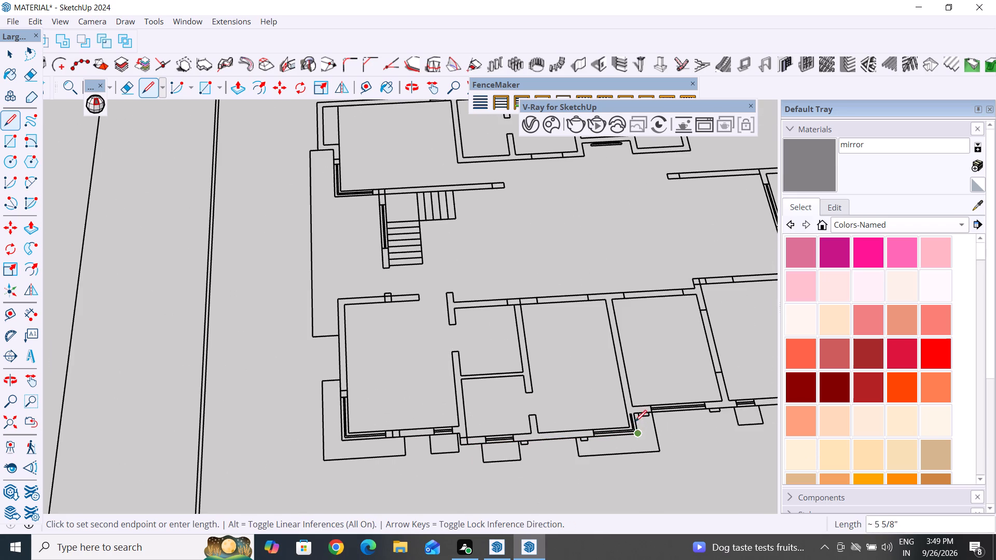
scroll(636, 413, up, 9)
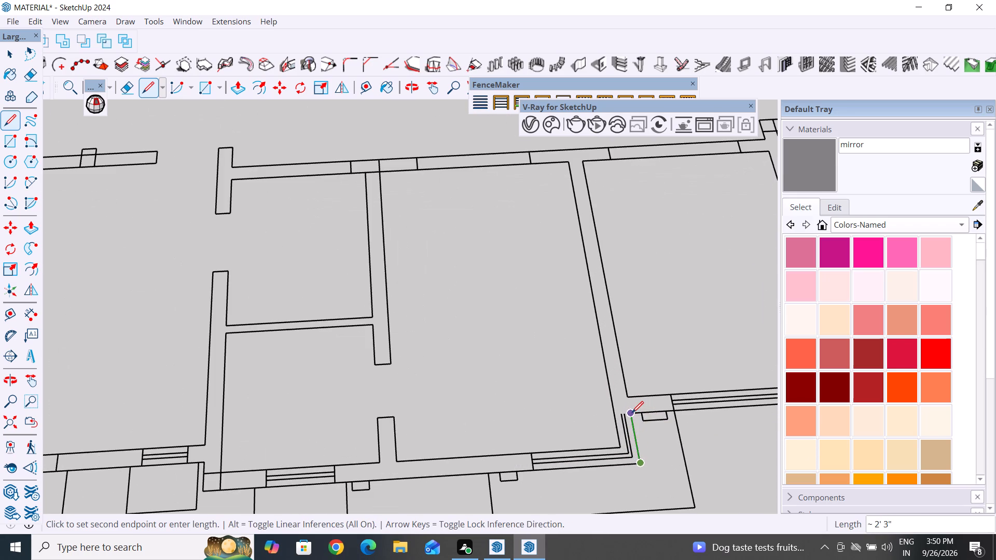
click(632, 413)
scroll(632, 413, down, 20)
scroll(632, 413, down, 3)
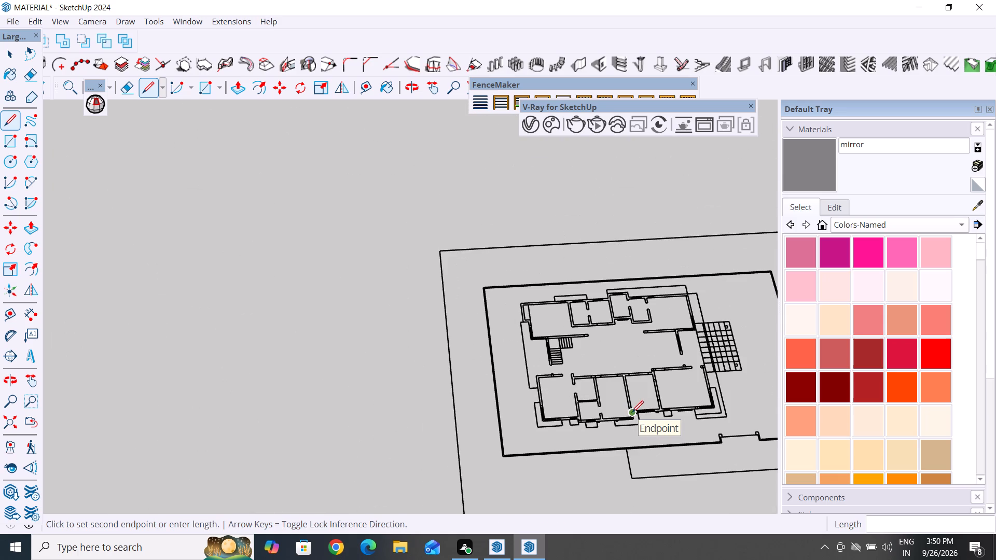
scroll(709, 424, up, 19)
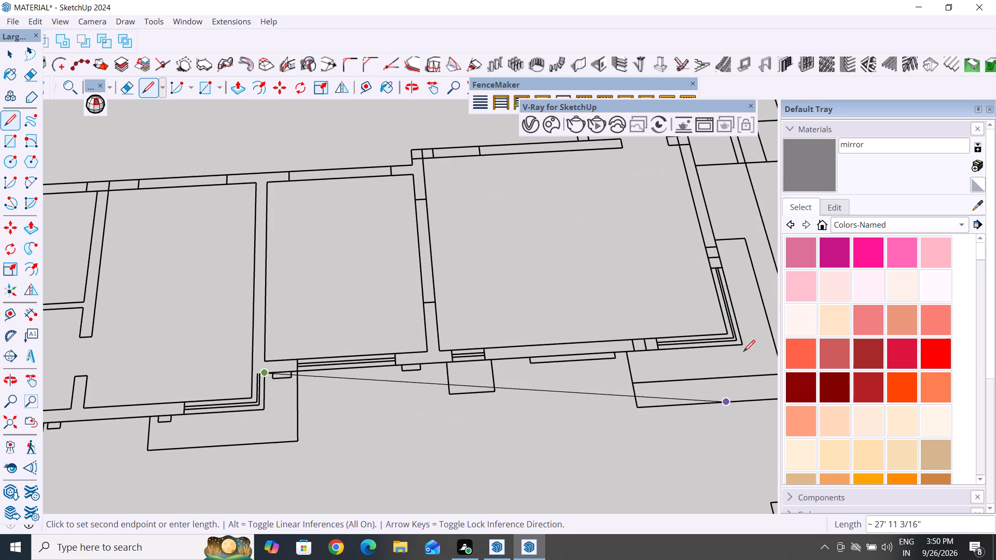
click(744, 343)
Continue the outline along the porch side with a 43' 9" line to the opposite outer wall corner.
scroll(679, 447, down, 20)
scroll(679, 447, down, 1)
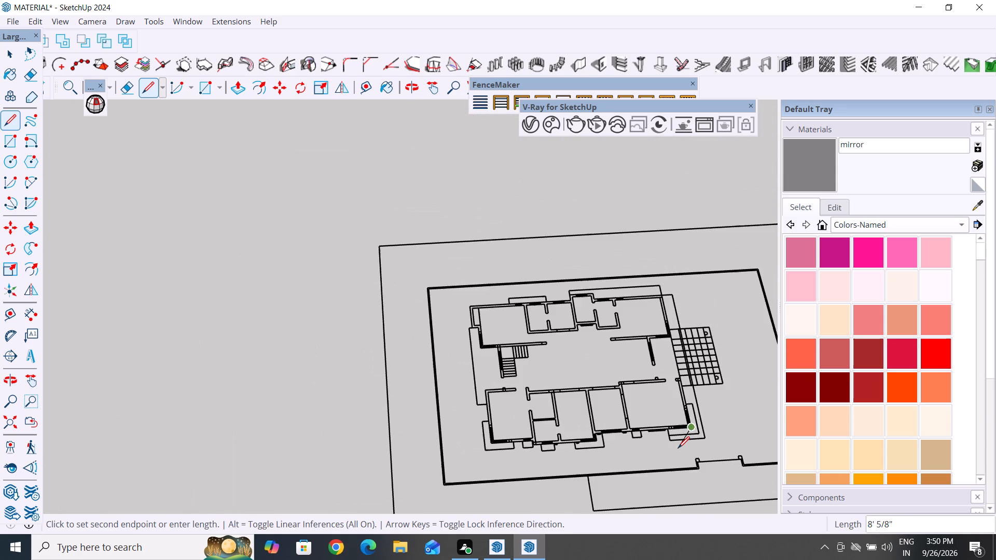
scroll(662, 273, up, 12)
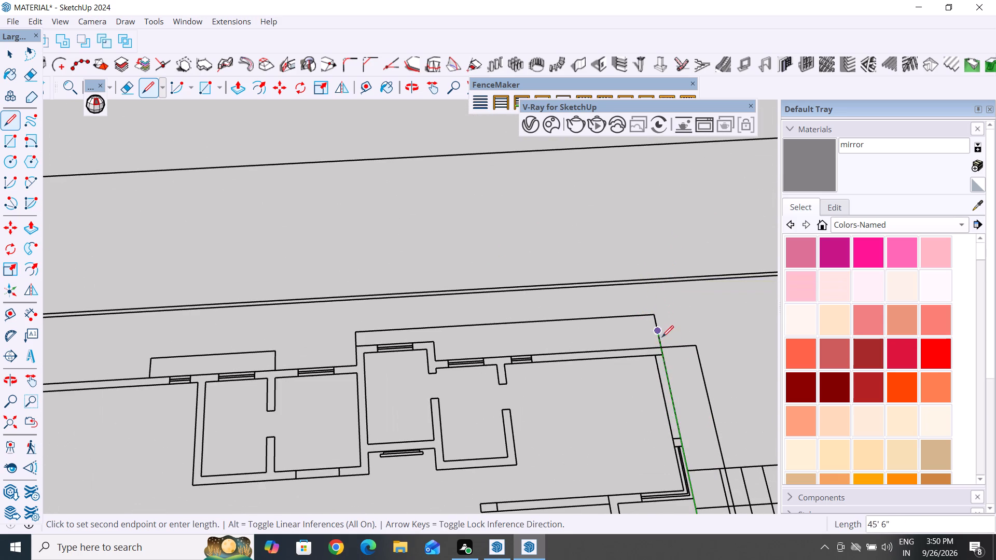
scroll(663, 354, up, 11)
click(657, 334)
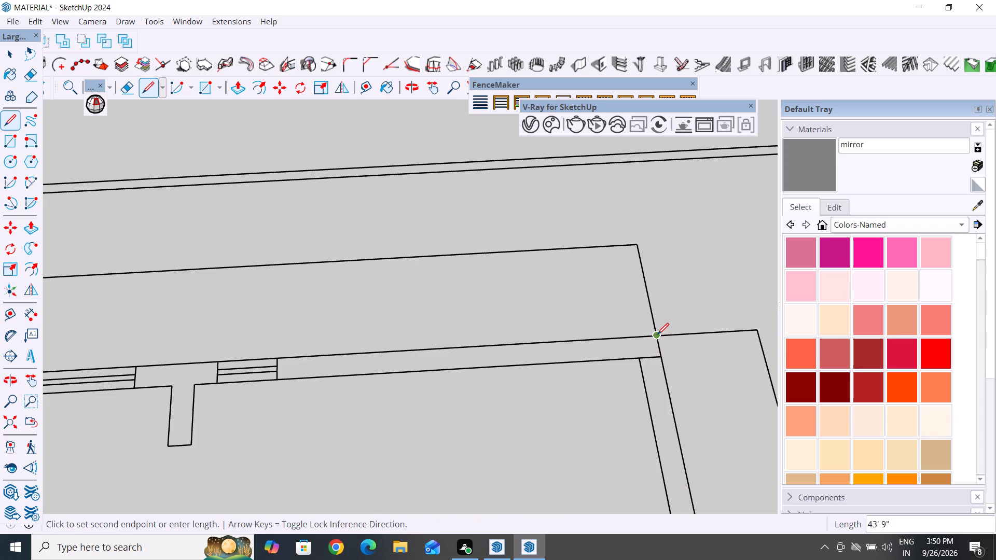
Trace the next side around the projecting room's steps and finish with a 33' 3" line to the far outer corner.
scroll(657, 334, down, 10)
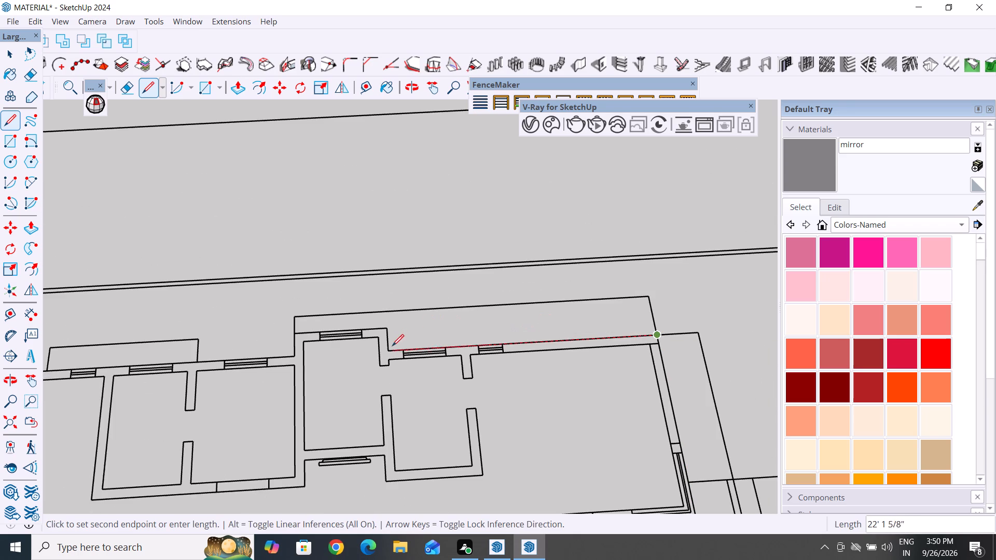
click(386, 354)
click(386, 325)
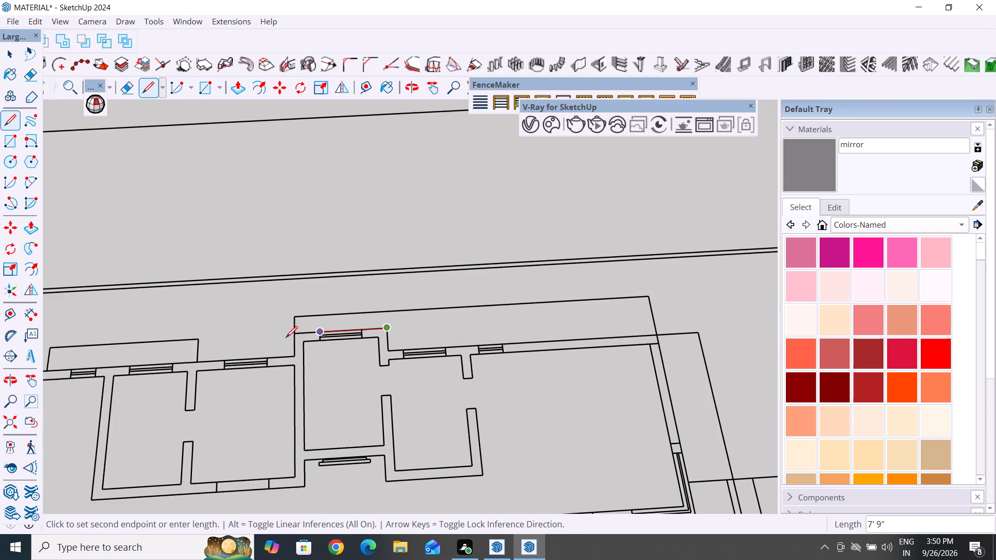
click(295, 334)
click(296, 358)
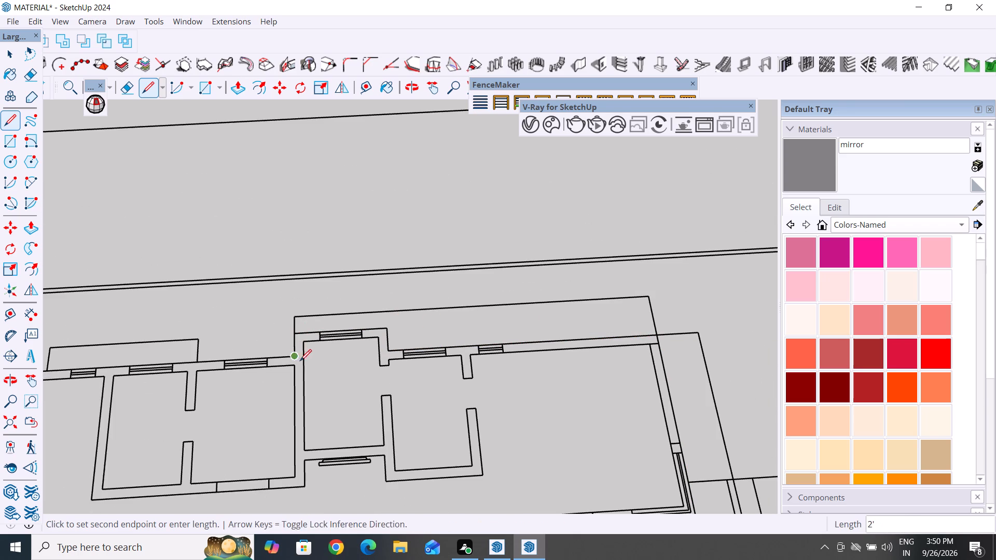
scroll(305, 361, down, 20)
scroll(229, 370, up, 7)
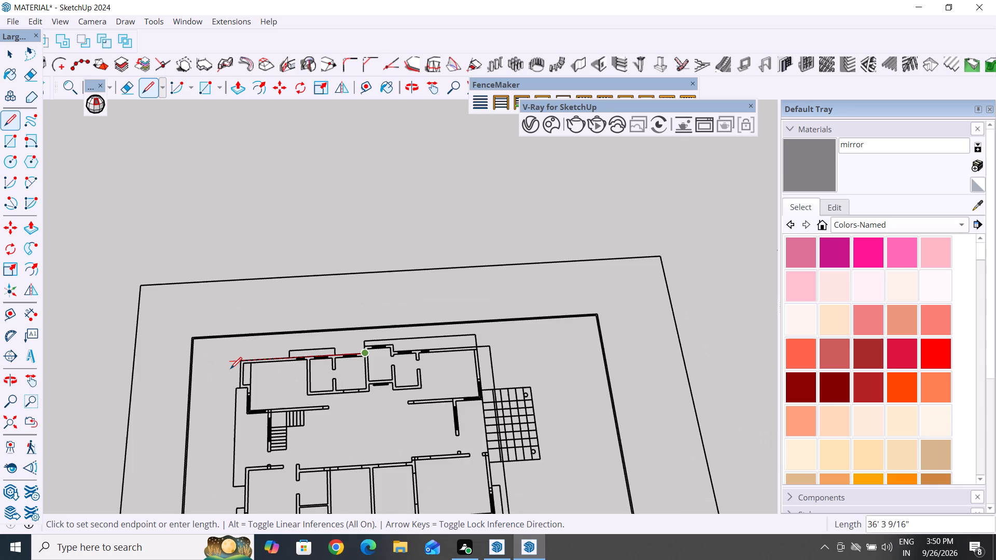
scroll(230, 369, up, 17)
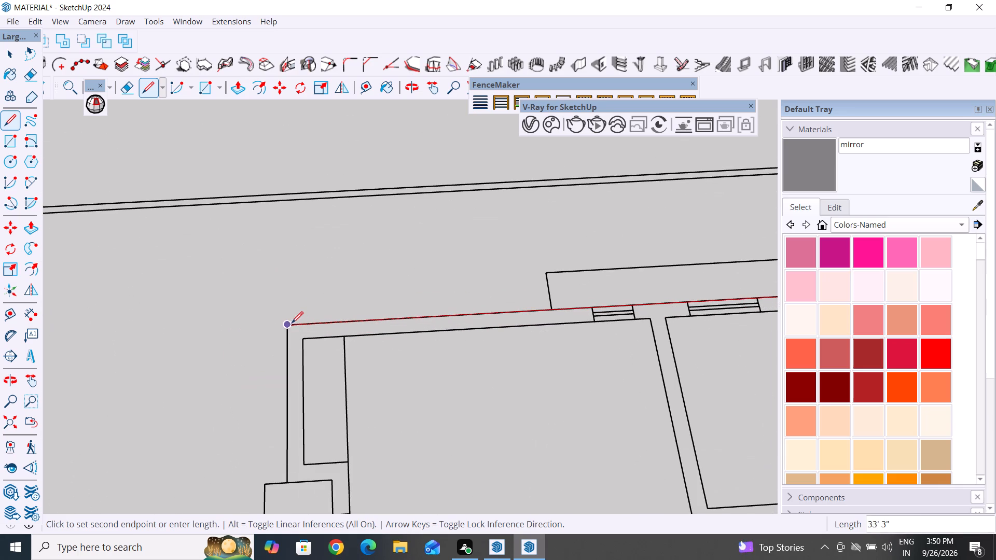
click(288, 323)
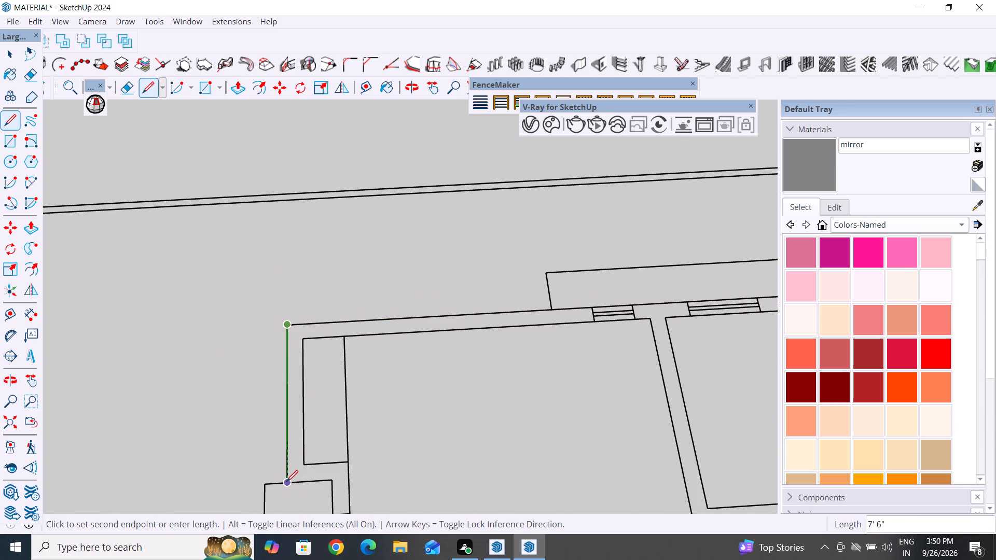
Continue the outline with a 7' 6" line, then around the inward jog and corner window to the staircase wall.
click(286, 482)
click(331, 478)
scroll(331, 478, down, 7)
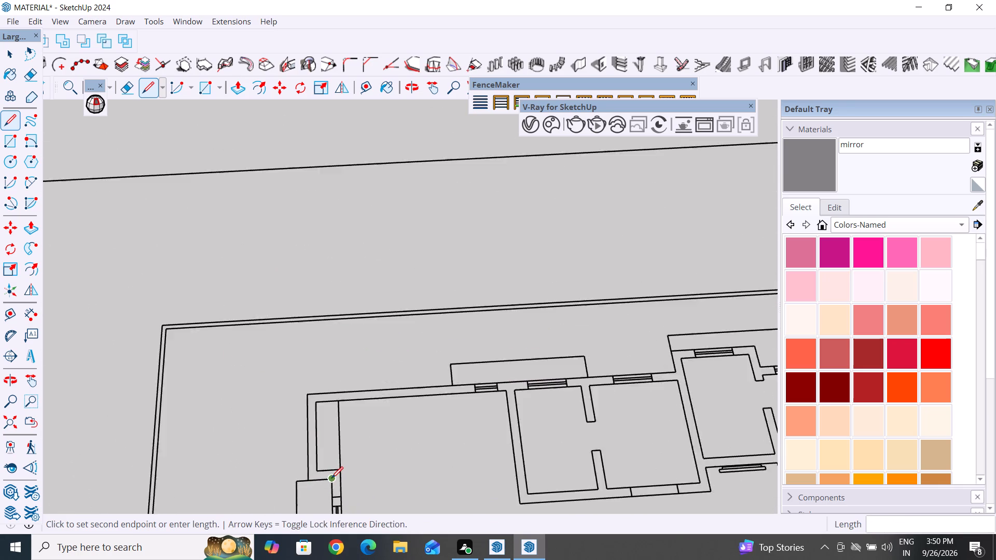
scroll(331, 478, down, 20)
scroll(331, 478, down, 12)
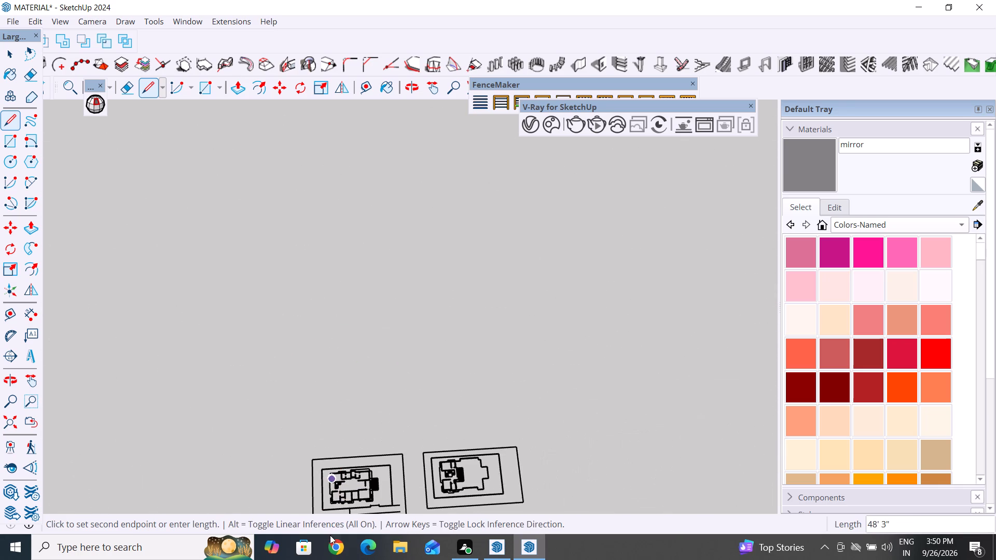
scroll(331, 500, up, 19)
scroll(327, 480, up, 5)
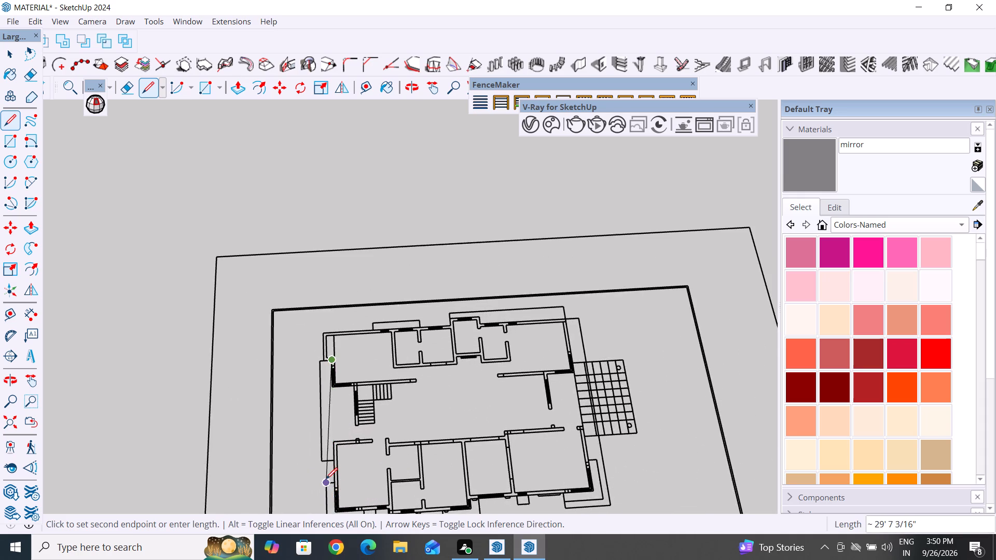
scroll(326, 479, up, 1)
scroll(348, 327, up, 13)
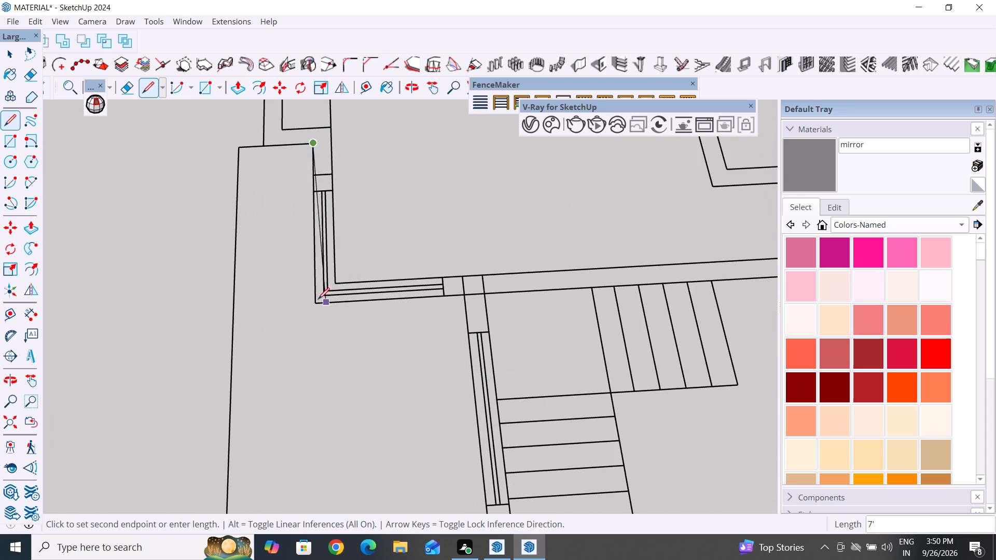
click(316, 301)
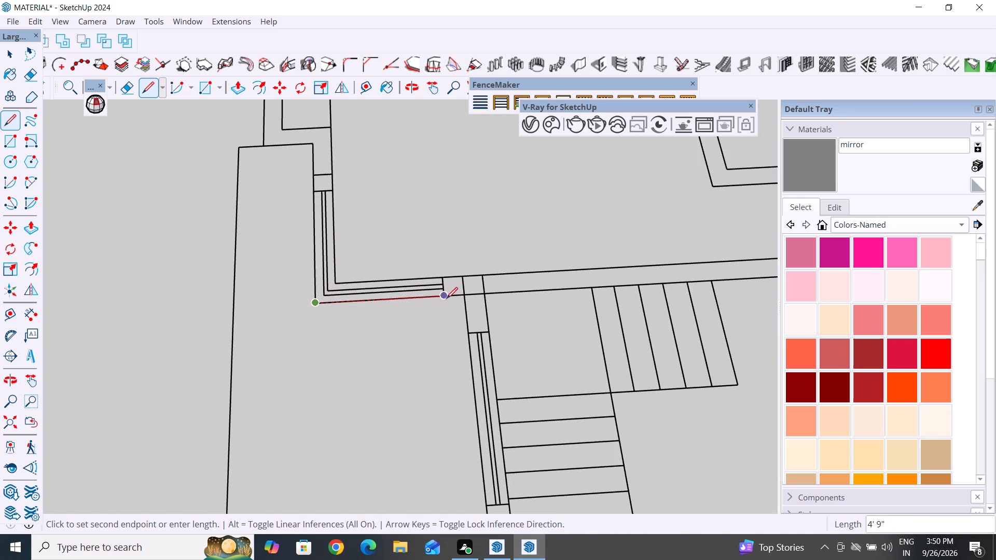
click(463, 294)
Close the outline with a line of about 13' 9" past the stairs, the jog to the room corner, and a 16' 6" line.
scroll(463, 294, down, 13)
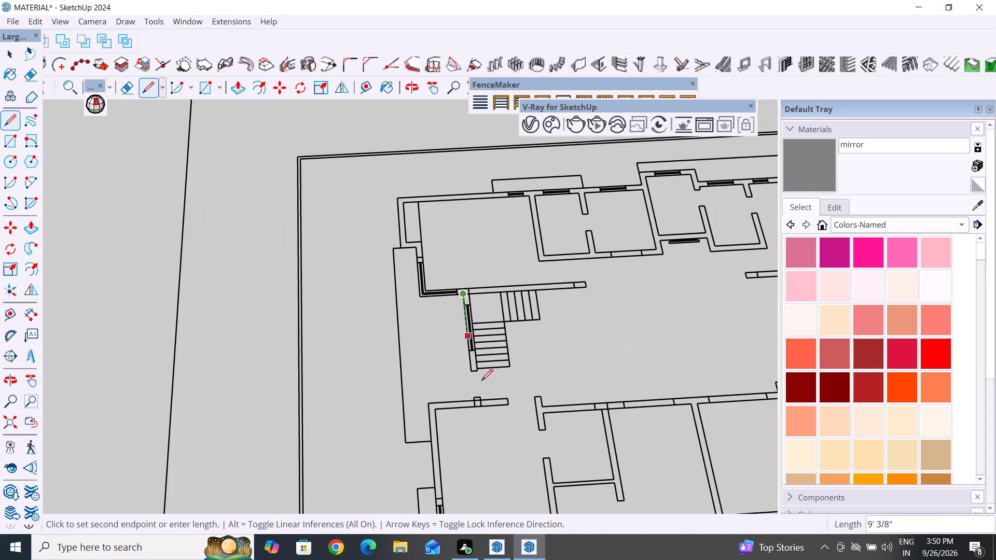
scroll(475, 408, up, 18)
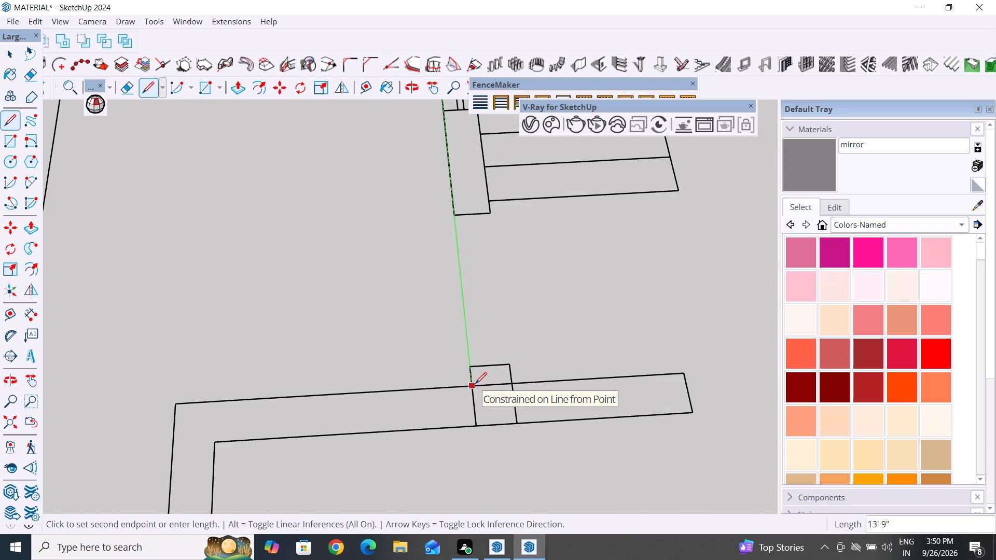
click(475, 384)
scroll(475, 384, down, 20)
scroll(475, 384, down, 4)
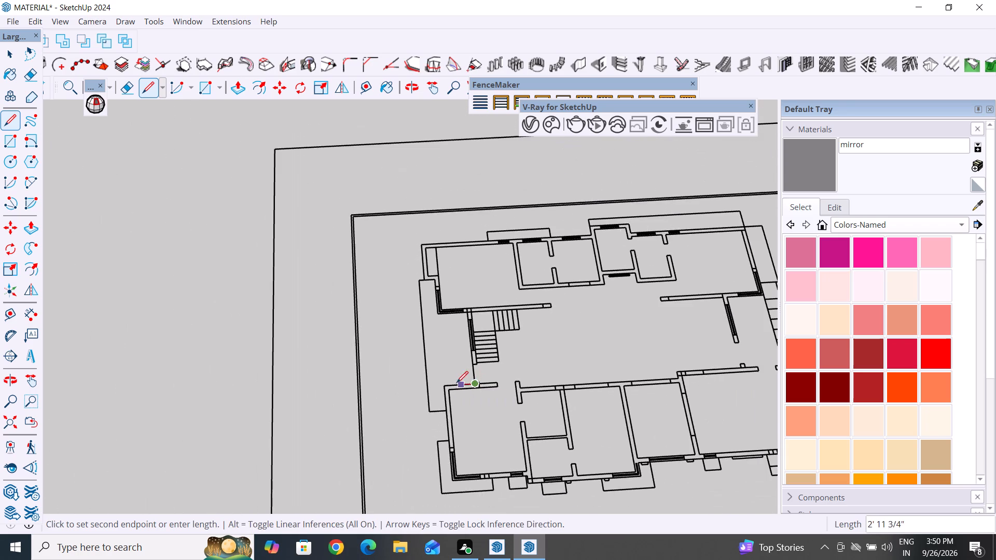
scroll(443, 387, up, 5)
click(439, 386)
scroll(439, 386, down, 6)
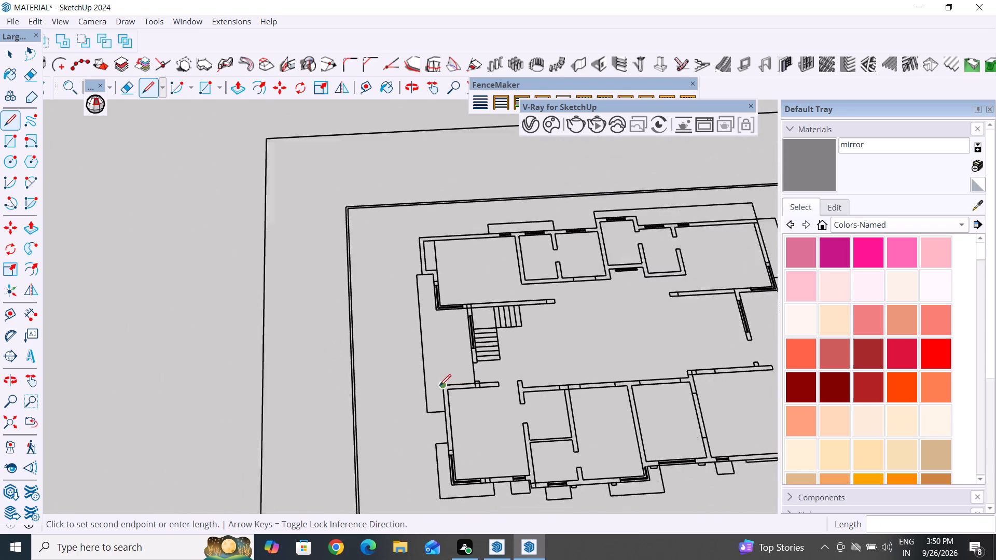
scroll(439, 386, down, 7)
scroll(448, 438, up, 12)
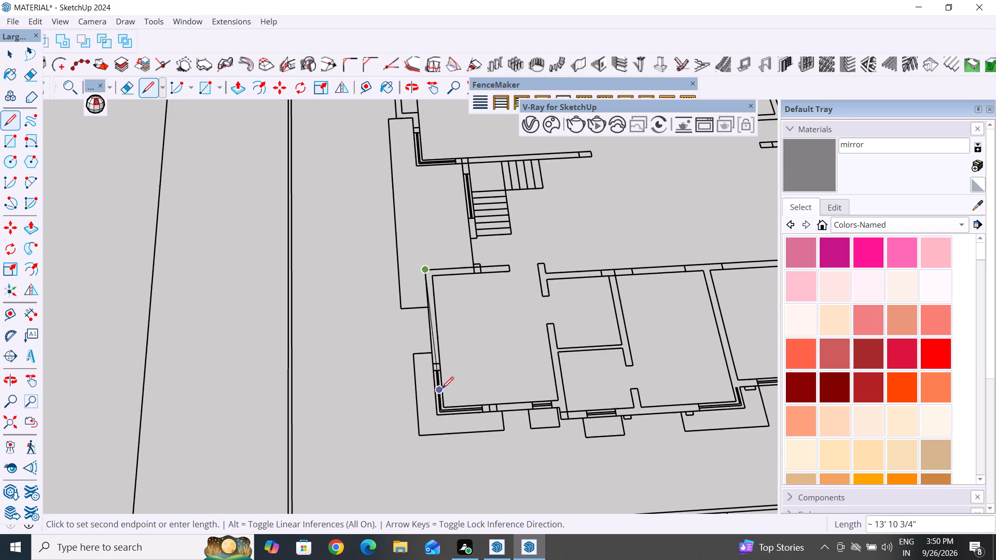
click(437, 414)
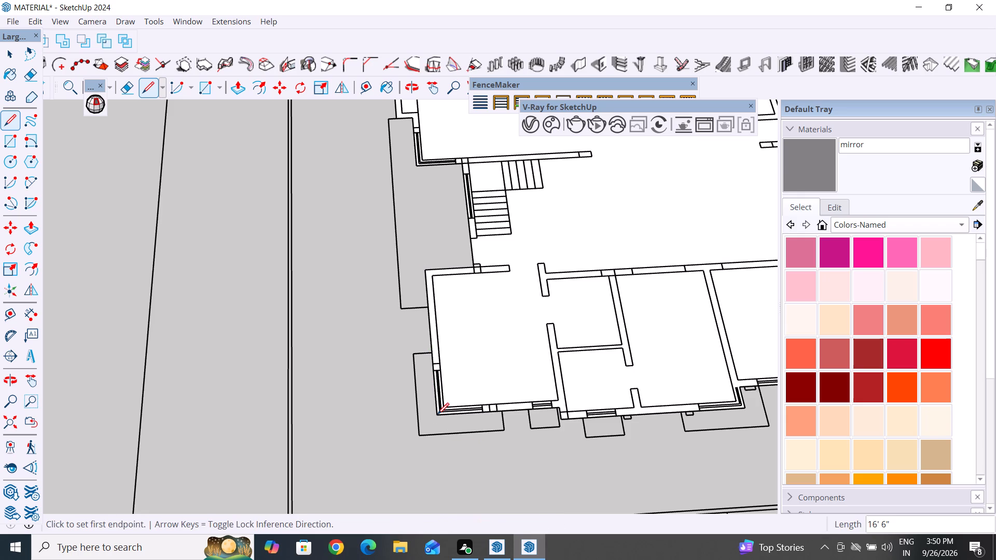
key(Return)
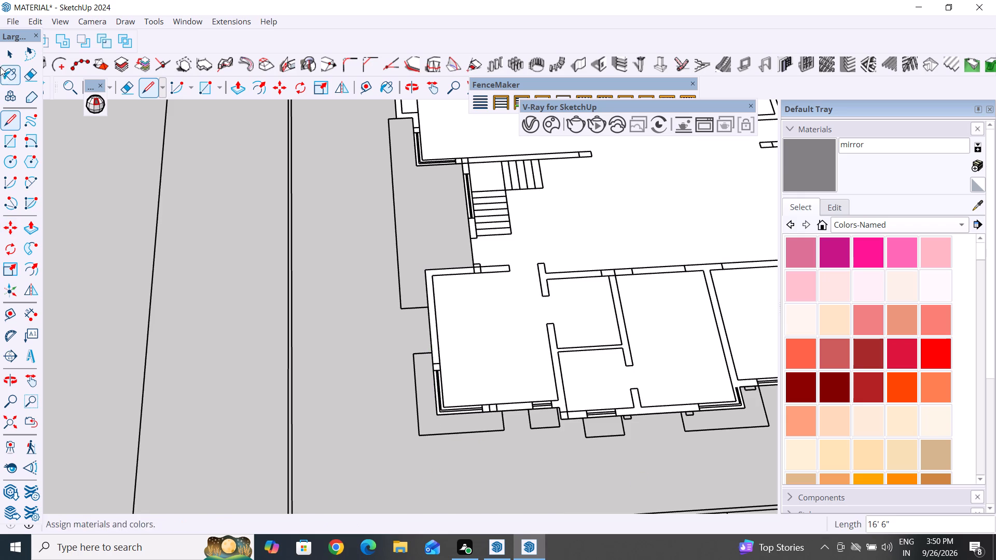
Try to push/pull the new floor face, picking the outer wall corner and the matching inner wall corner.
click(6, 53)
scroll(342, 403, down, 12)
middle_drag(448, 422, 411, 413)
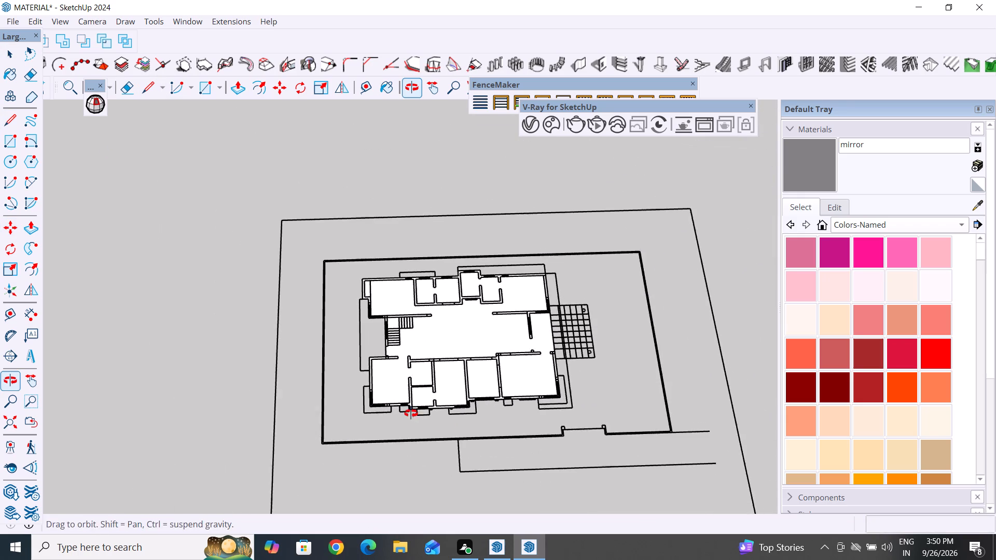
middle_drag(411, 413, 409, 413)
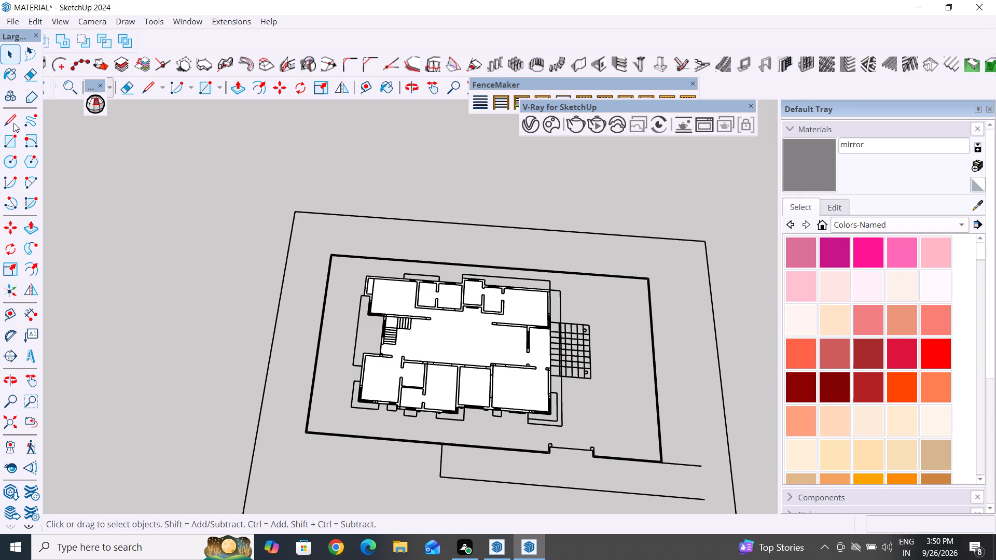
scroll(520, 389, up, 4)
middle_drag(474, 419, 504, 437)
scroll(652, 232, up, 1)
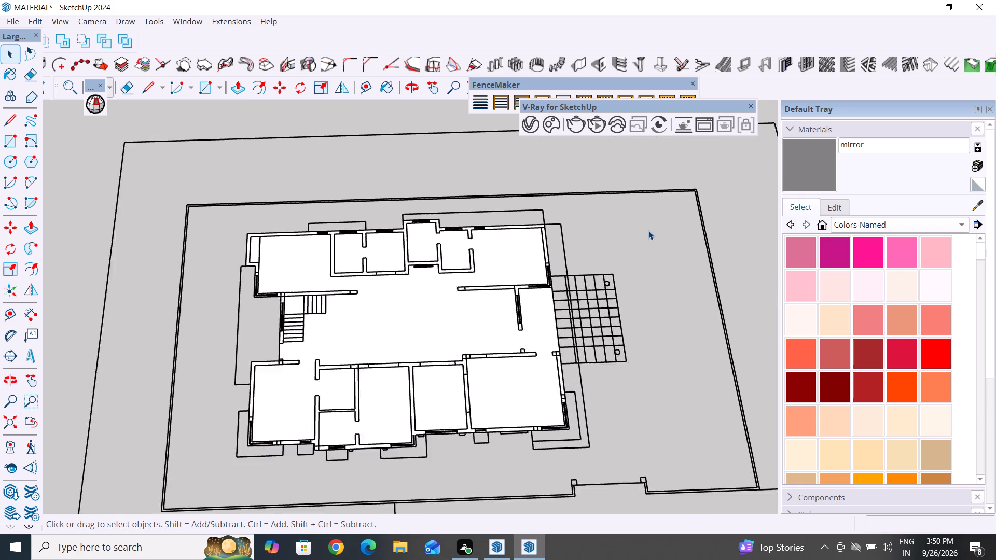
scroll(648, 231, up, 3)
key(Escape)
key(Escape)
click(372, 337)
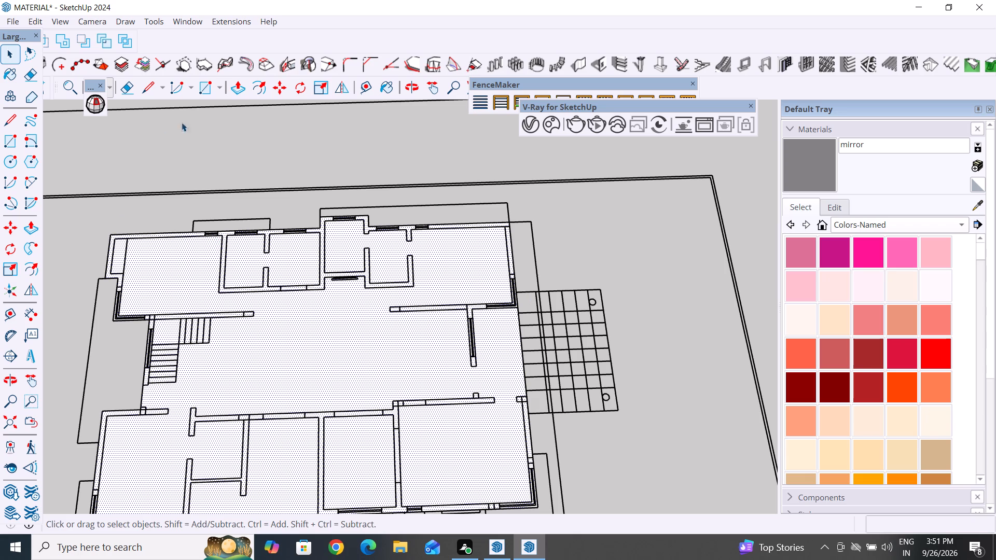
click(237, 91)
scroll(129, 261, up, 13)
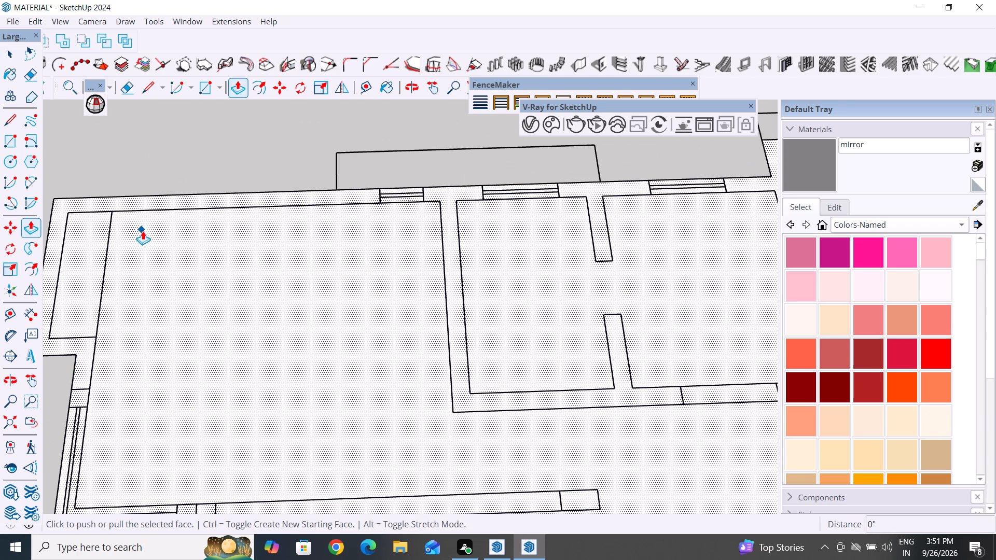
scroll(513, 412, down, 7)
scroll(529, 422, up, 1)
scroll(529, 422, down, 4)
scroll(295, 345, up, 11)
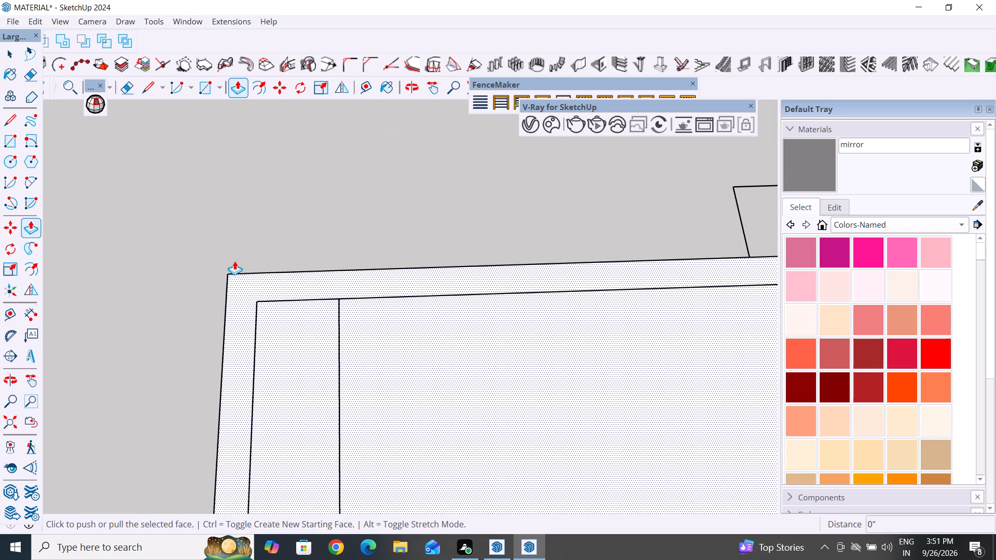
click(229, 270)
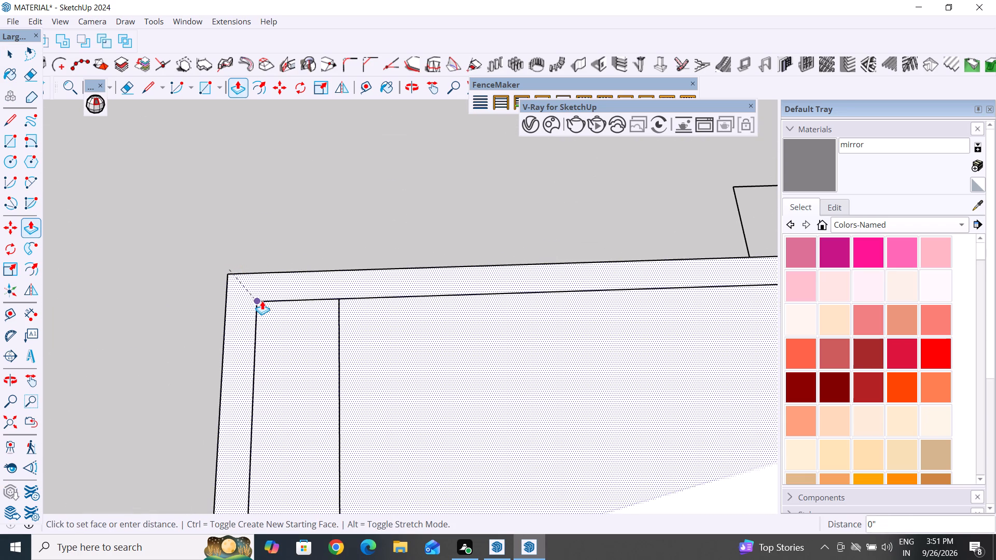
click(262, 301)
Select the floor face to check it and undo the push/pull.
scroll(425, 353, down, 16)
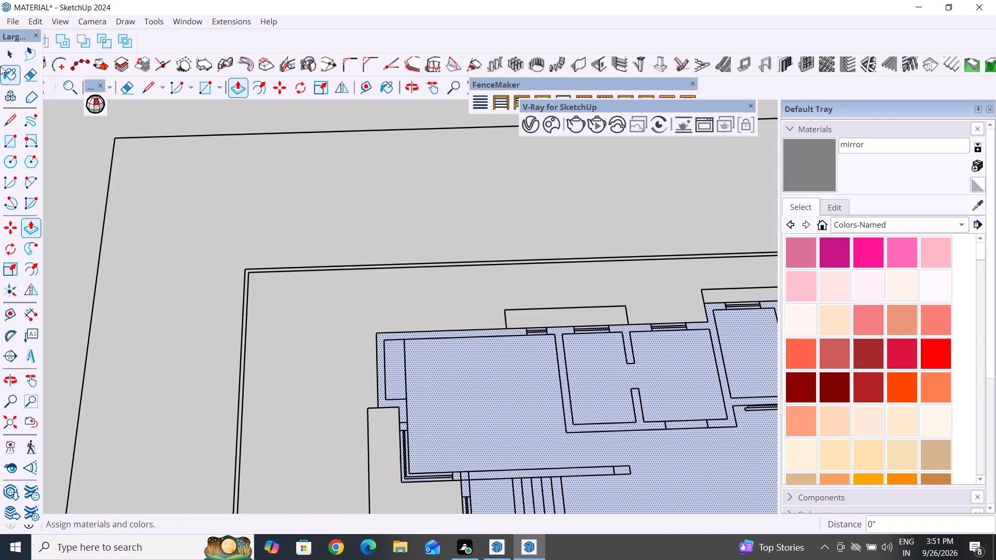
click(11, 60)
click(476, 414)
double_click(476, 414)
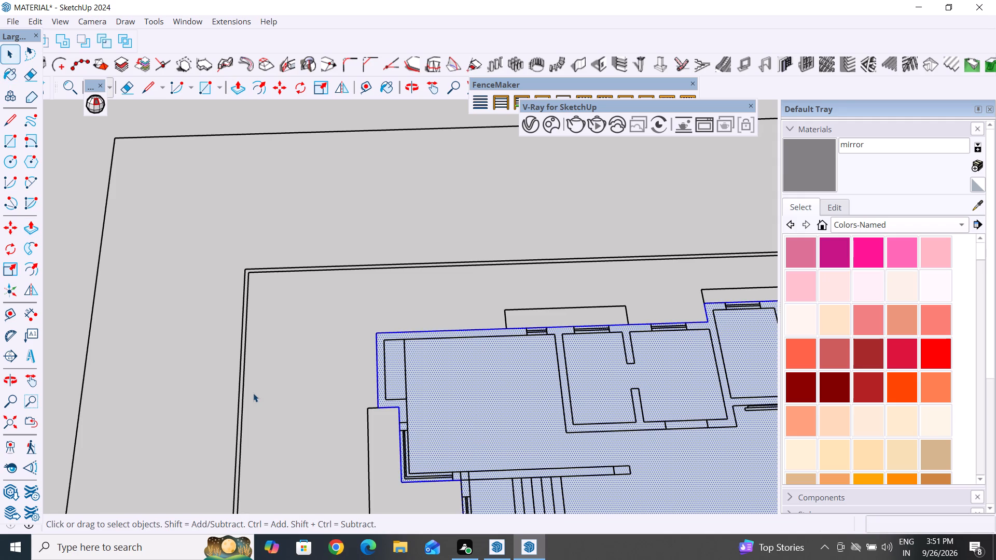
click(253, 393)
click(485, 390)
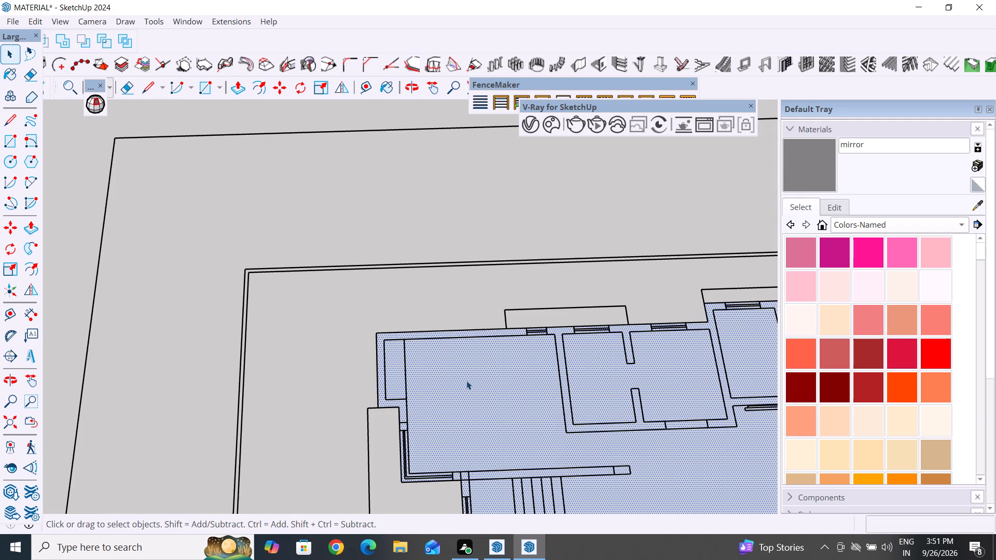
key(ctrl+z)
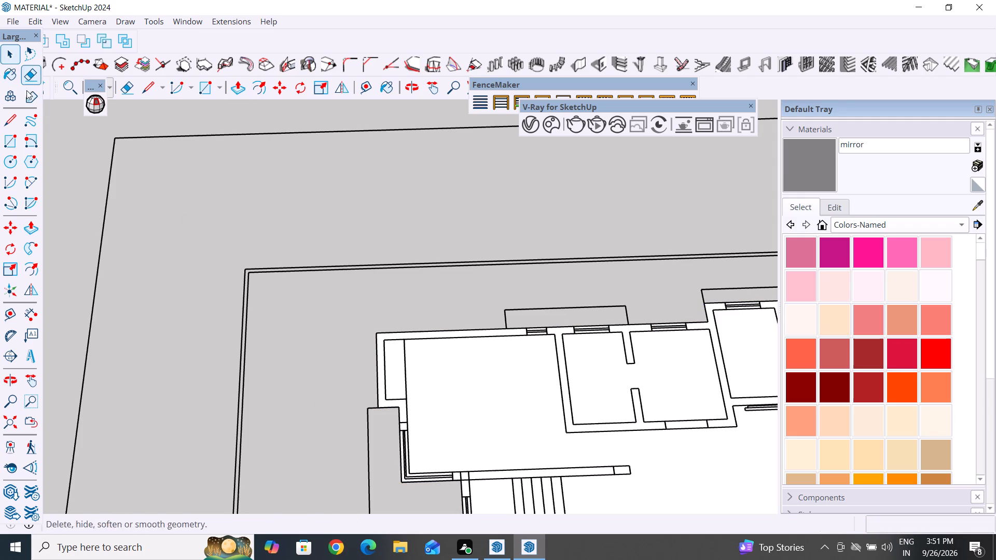
Offset the house's outer floor outline inward by 9" to match the inner face of the walls.
click(258, 92)
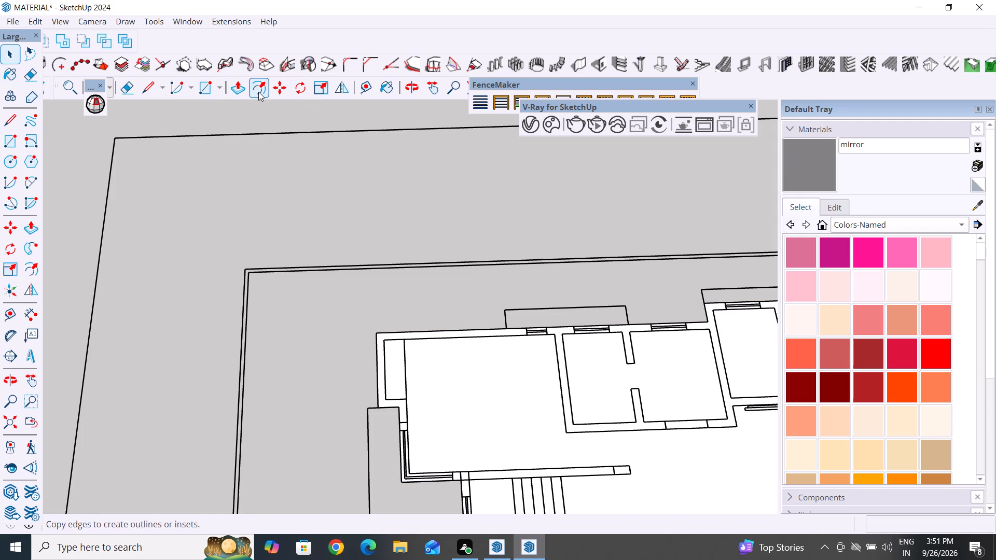
scroll(542, 360, up, 16)
click(475, 228)
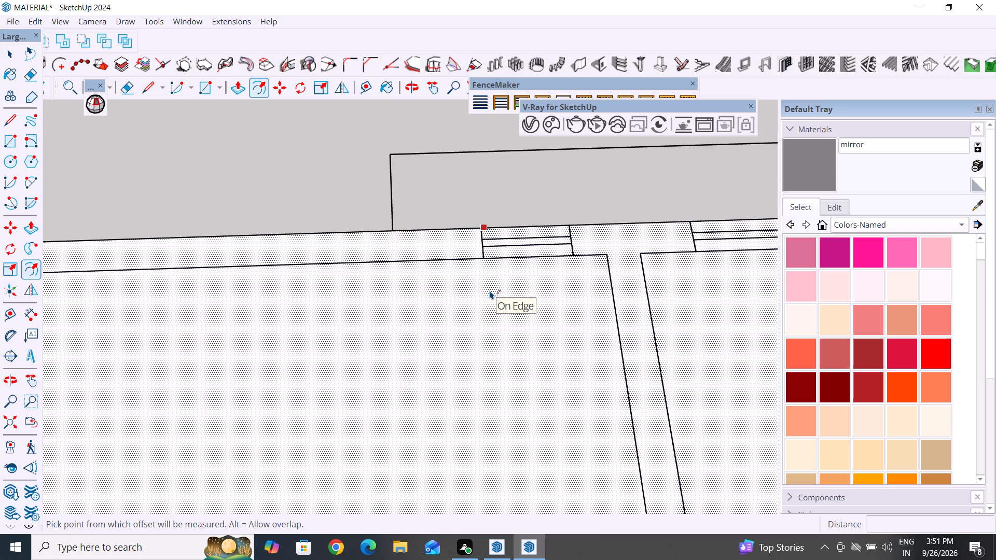
click(490, 290)
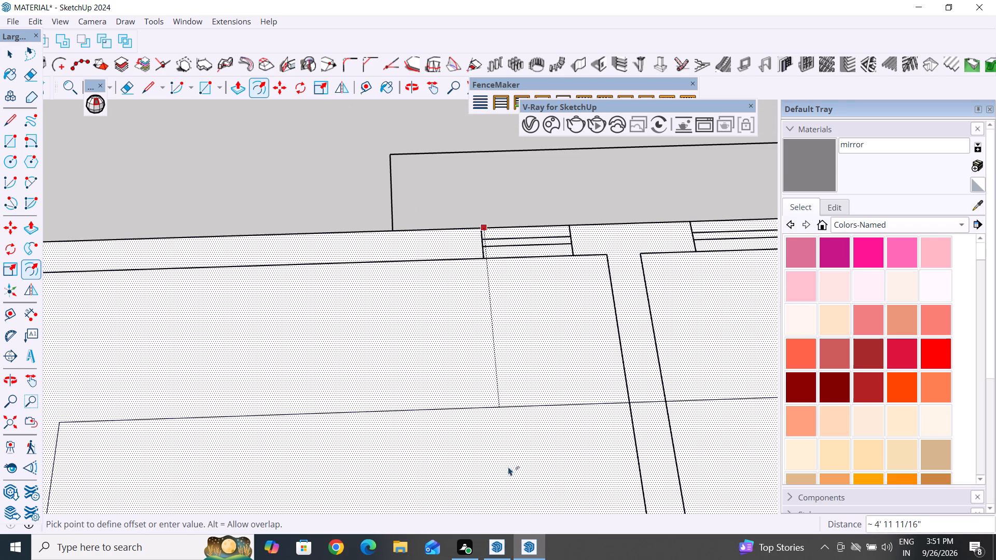
scroll(533, 388, down, 14)
scroll(537, 366, up, 5)
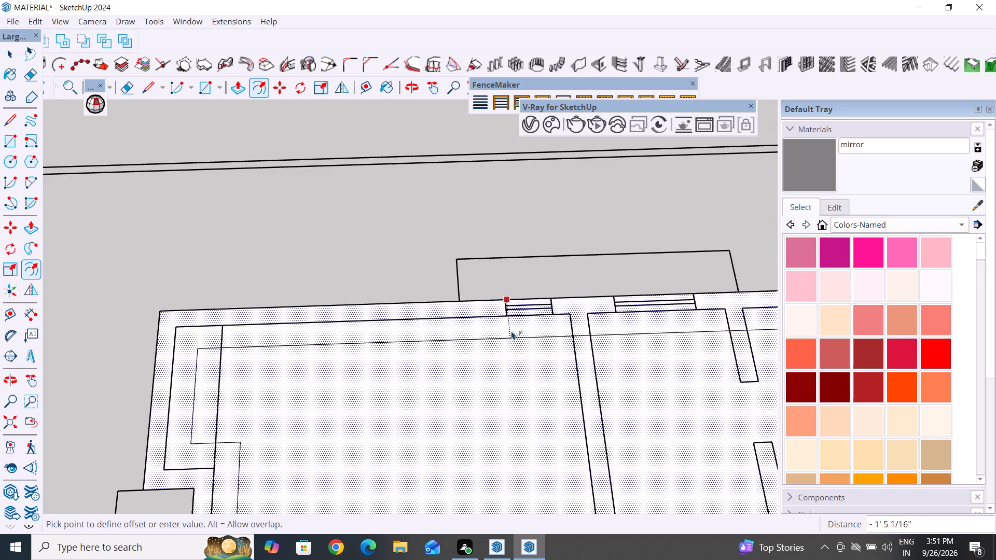
scroll(506, 319, up, 6)
click(514, 316)
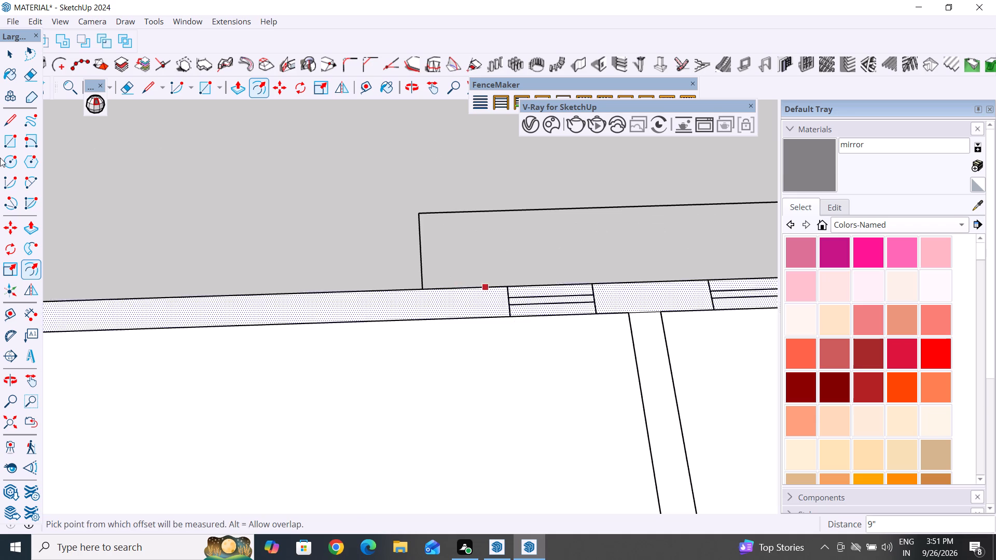
Delete the inner floor face, leaving only the outer wall strip.
click(4, 45)
click(316, 438)
scroll(316, 438, down, 14)
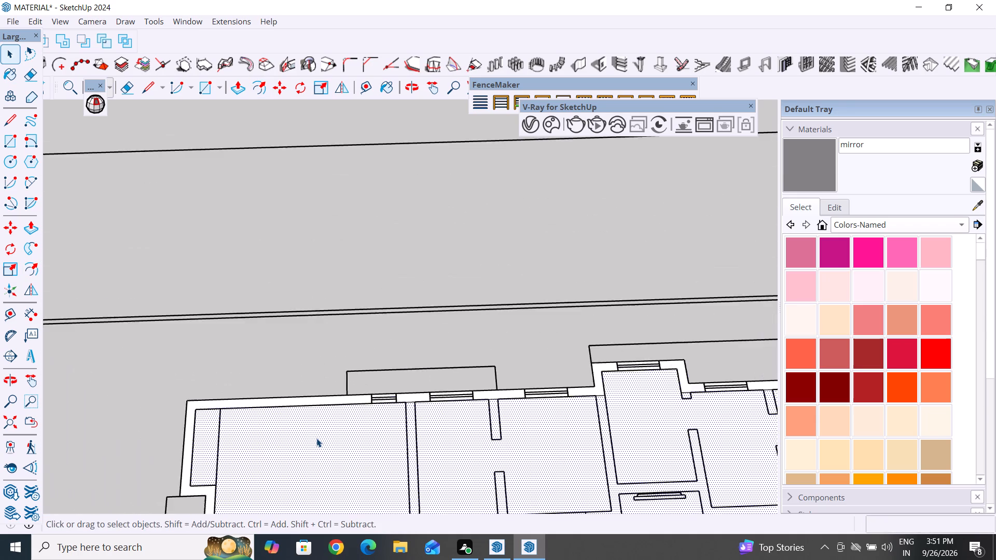
scroll(316, 438, down, 6)
key(Delete)
Examine the wall strip around the whole floor plan, including the stairs, window positions and porch side.
scroll(316, 438, down, 7)
middle_drag(316, 438, 350, 360)
scroll(352, 371, down, 14)
scroll(363, 477, up, 20)
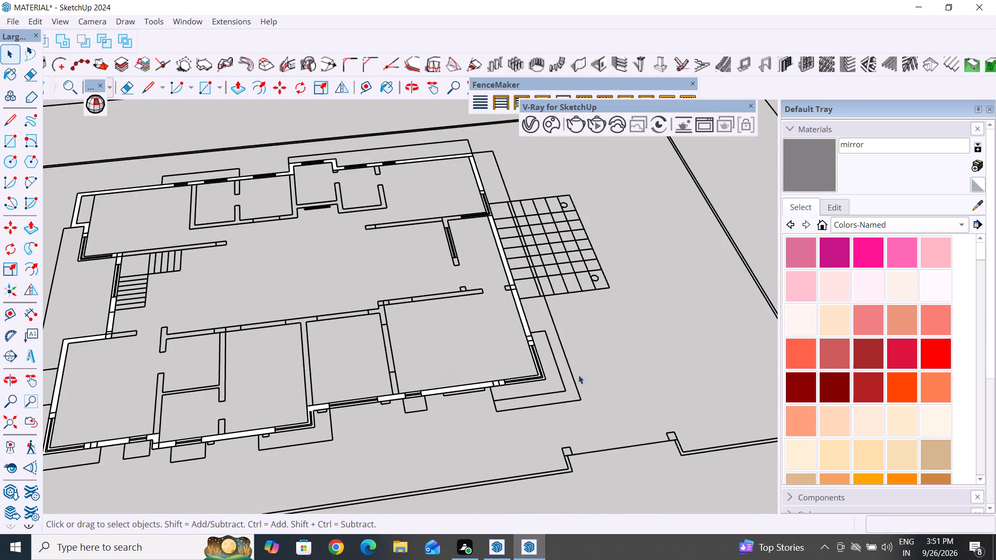
middle_drag(580, 386, 408, 457)
scroll(637, 333, down, 10)
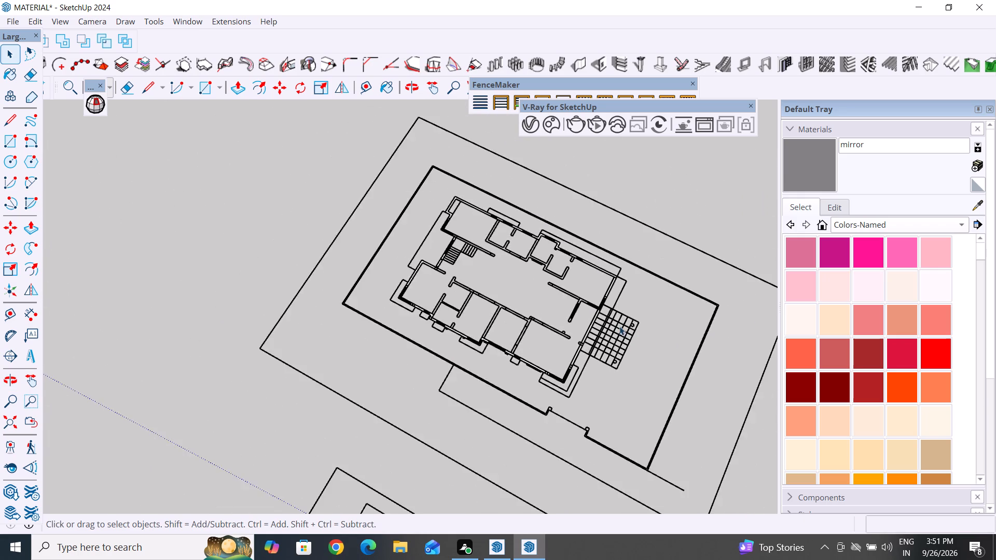
scroll(383, 261, up, 11)
middle_drag(421, 386, 675, 392)
scroll(610, 362, down, 3)
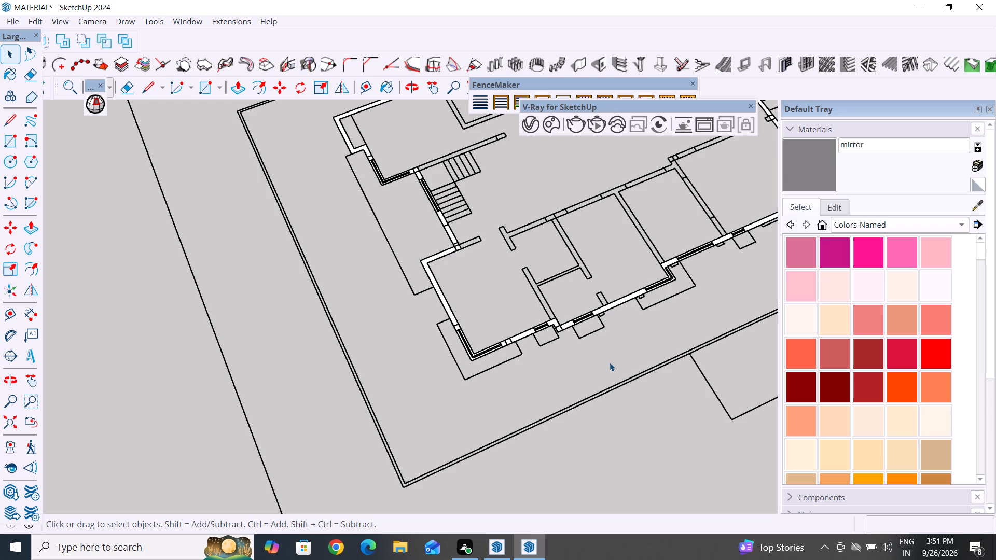
scroll(422, 405, down, 14)
middle_drag(570, 409, 422, 427)
scroll(534, 346, up, 3)
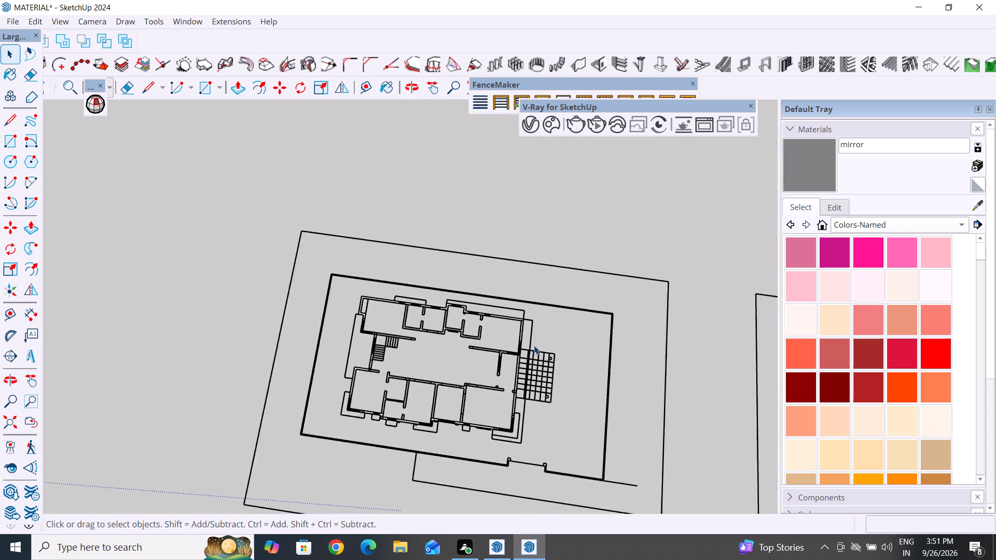
scroll(534, 345, up, 3)
scroll(517, 295, down, 6)
scroll(420, 444, up, 5)
scroll(488, 375, up, 4)
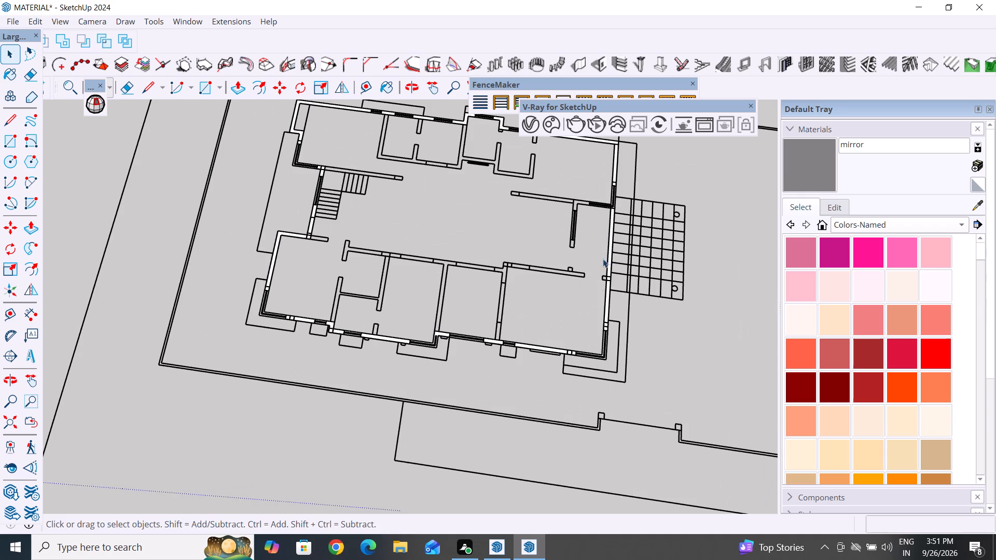
middle_drag(603, 259, 613, 322)
middle_drag(626, 279, 661, 116)
scroll(563, 245, up, 6)
middle_drag(591, 254, 533, 282)
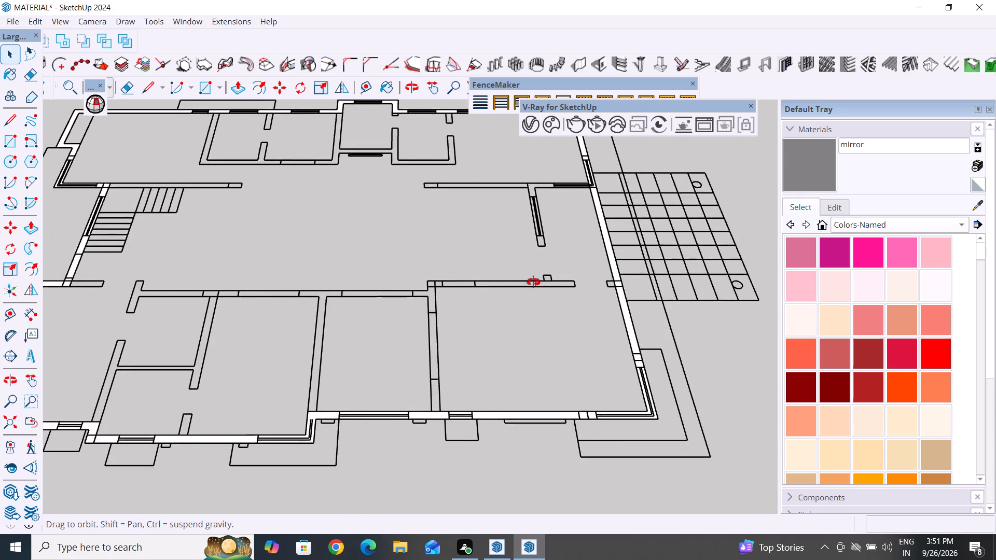
middle_drag(533, 282, 555, 358)
scroll(531, 416, down, 6)
middle_drag(394, 285, 599, 235)
scroll(358, 197, up, 5)
scroll(288, 448, down, 12)
middle_drag(355, 418, 353, 272)
scroll(353, 272, up, 5)
scroll(561, 302, down, 7)
middle_drag(601, 456, 368, 480)
scroll(455, 492, up, 2)
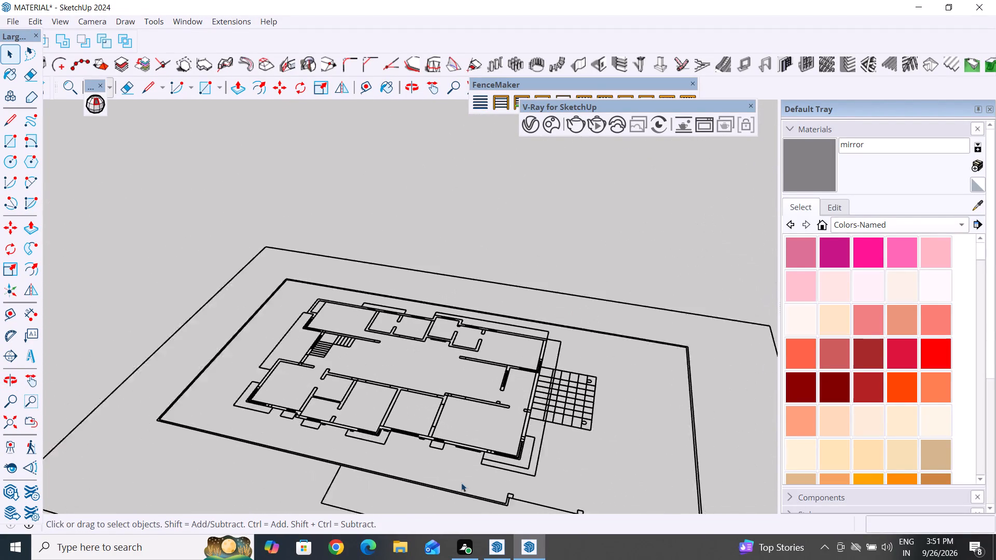
scroll(461, 483, up, 4)
Push/pull the outer wall strip up to a height of 10'.
click(33, 232)
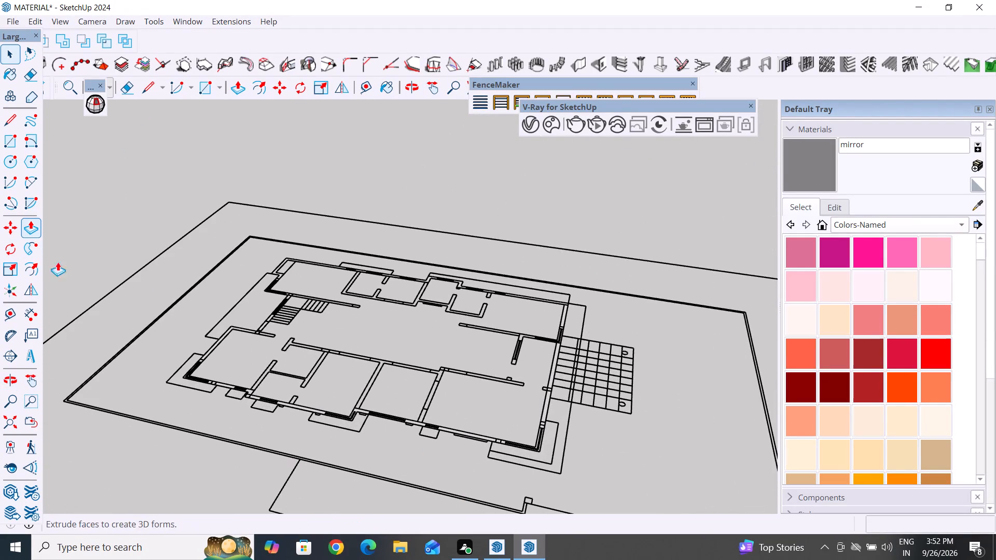
scroll(450, 444, up, 11)
click(465, 415)
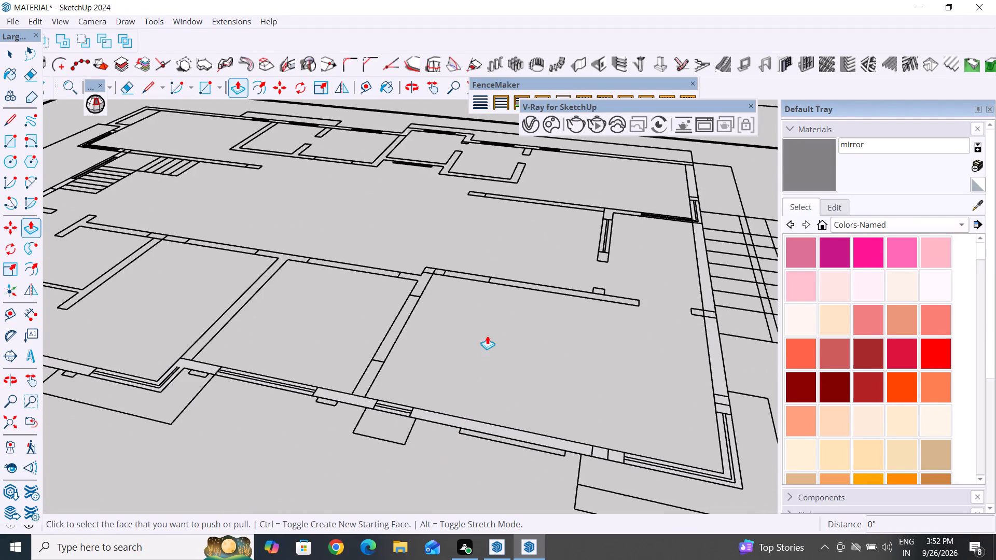
click(433, 414)
scroll(453, 328, down, 4)
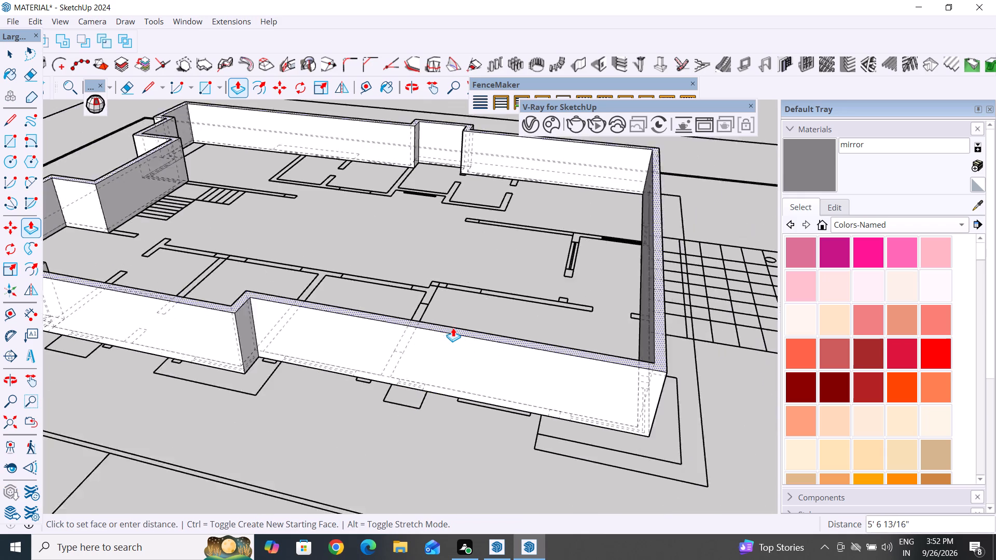
scroll(453, 328, down, 7)
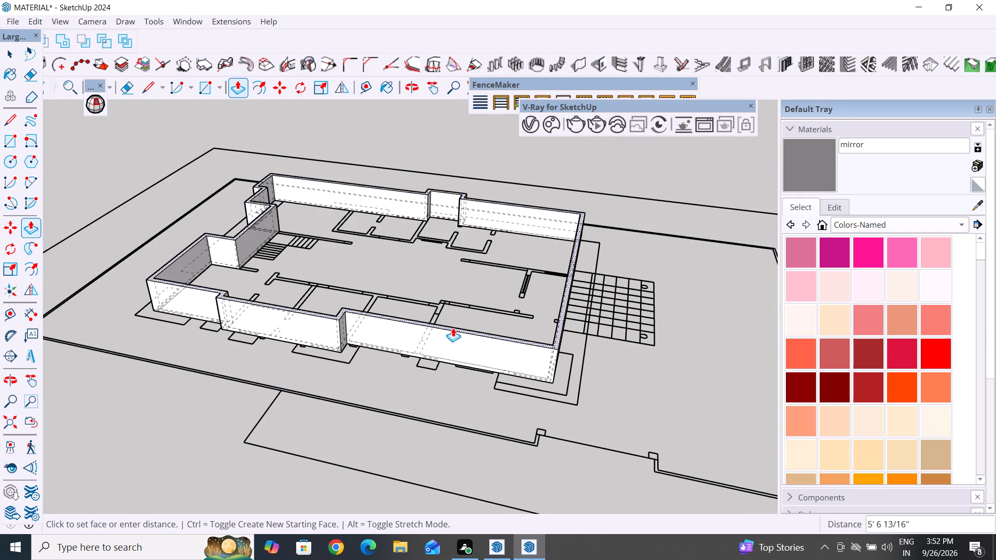
text(10')
key(Return)
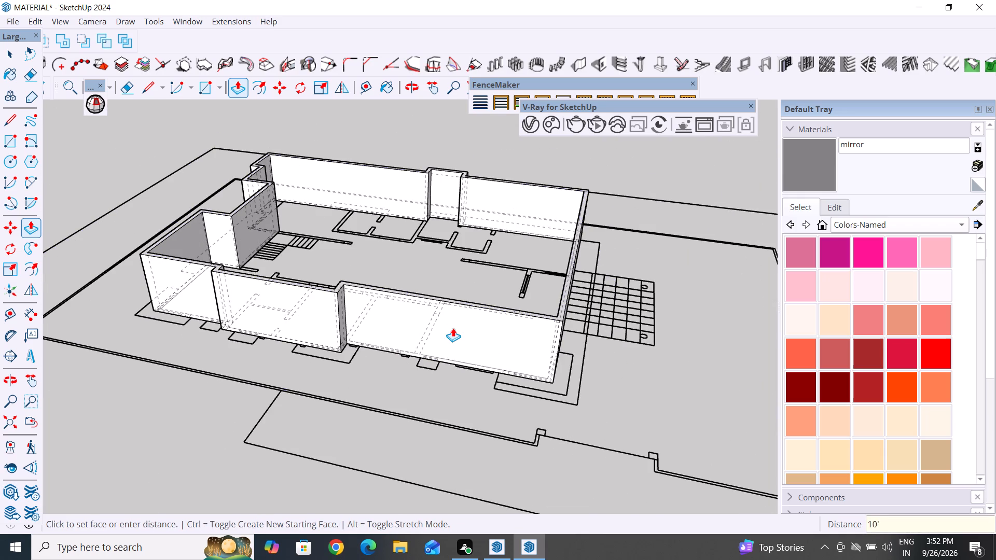
Group all the connected geometry of the raised outer walls.
click(12, 51)
double_click(139, 149)
triple_click(299, 290)
click(299, 290)
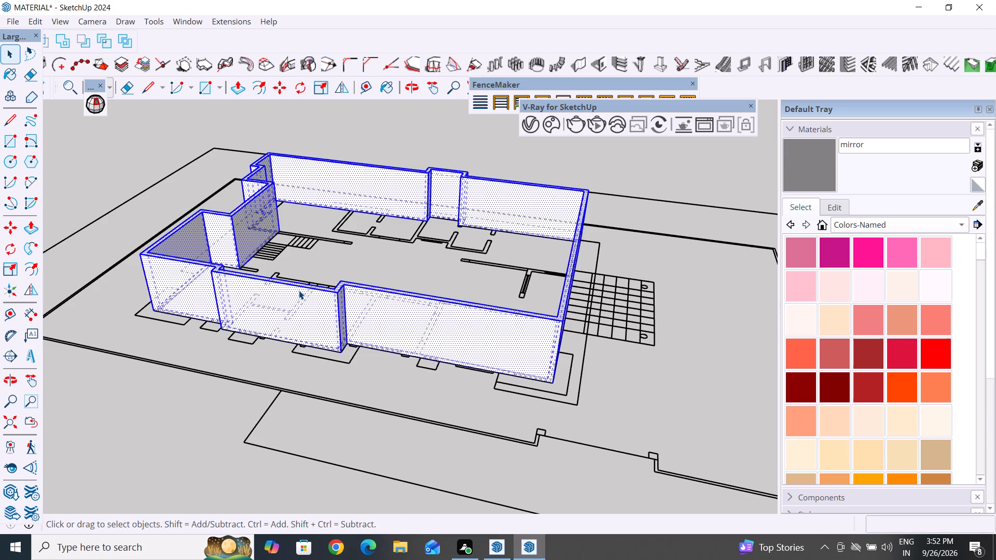
right_click(299, 290)
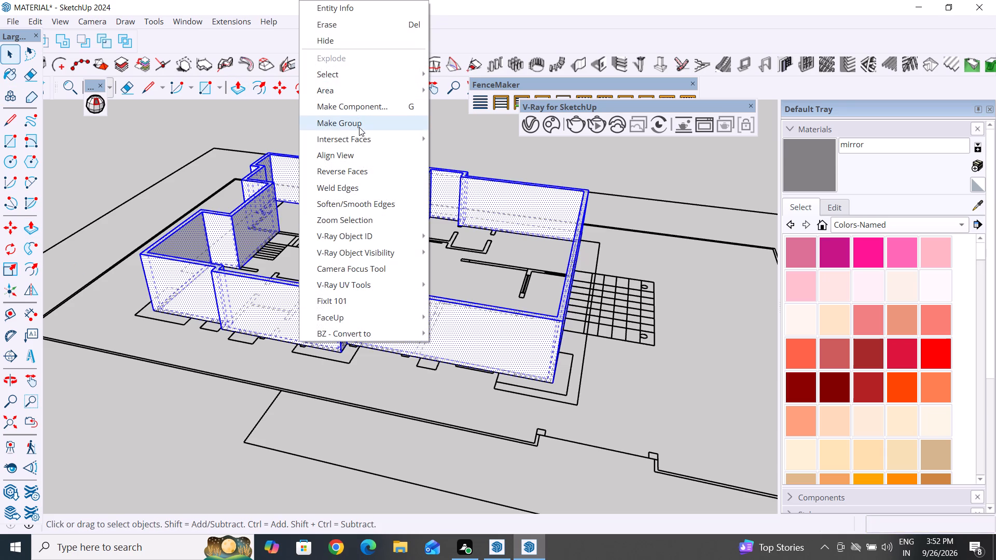
click(359, 127)
click(644, 342)
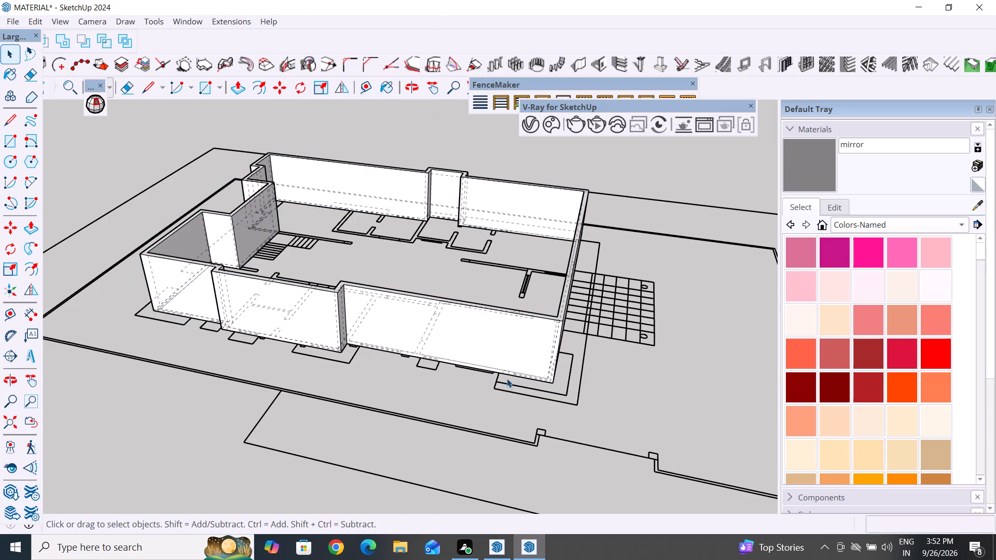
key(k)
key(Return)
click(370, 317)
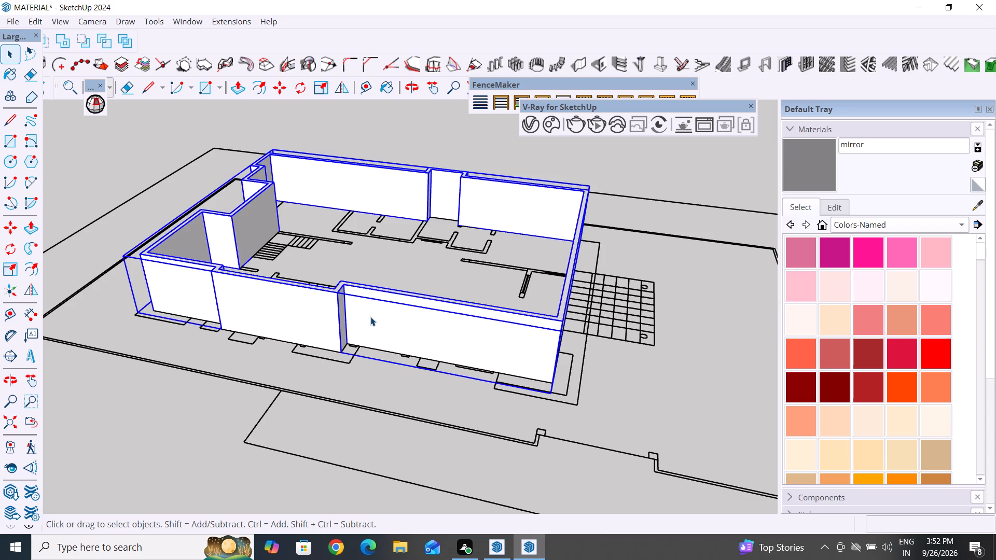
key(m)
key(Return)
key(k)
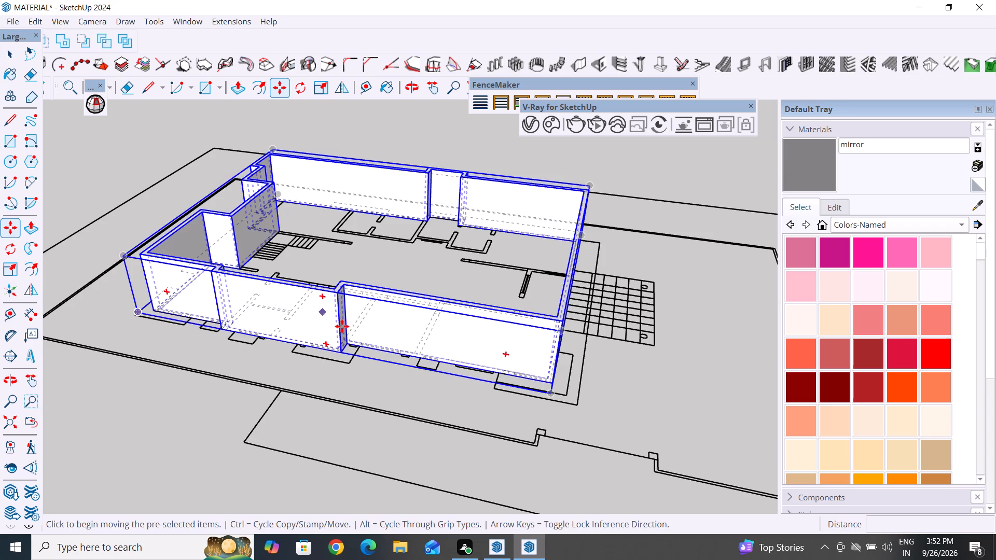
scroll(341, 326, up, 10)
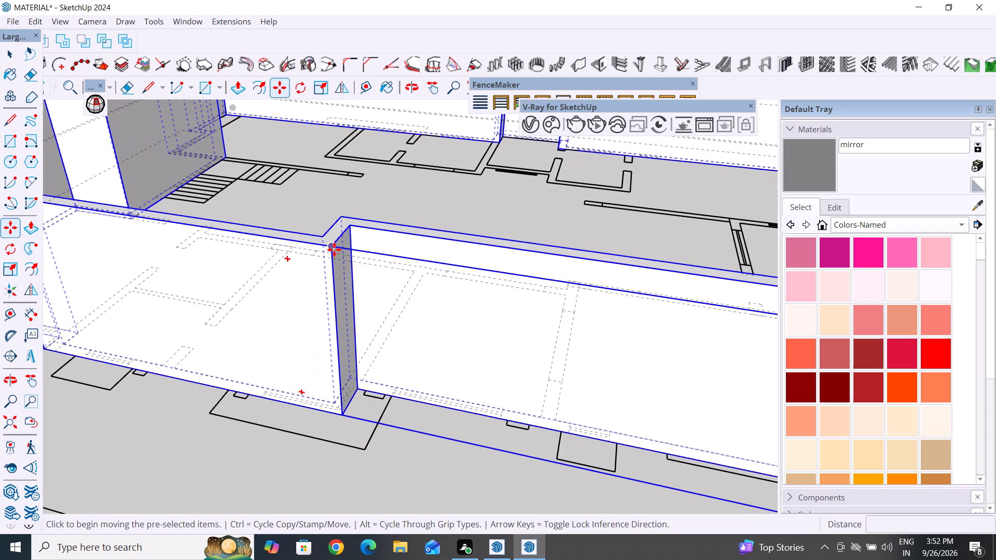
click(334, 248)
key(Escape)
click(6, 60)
Examine the grouped walls against the plan lines, especially at the corner window near the porch, and the neighbouring plans.
scroll(447, 428, down, 3)
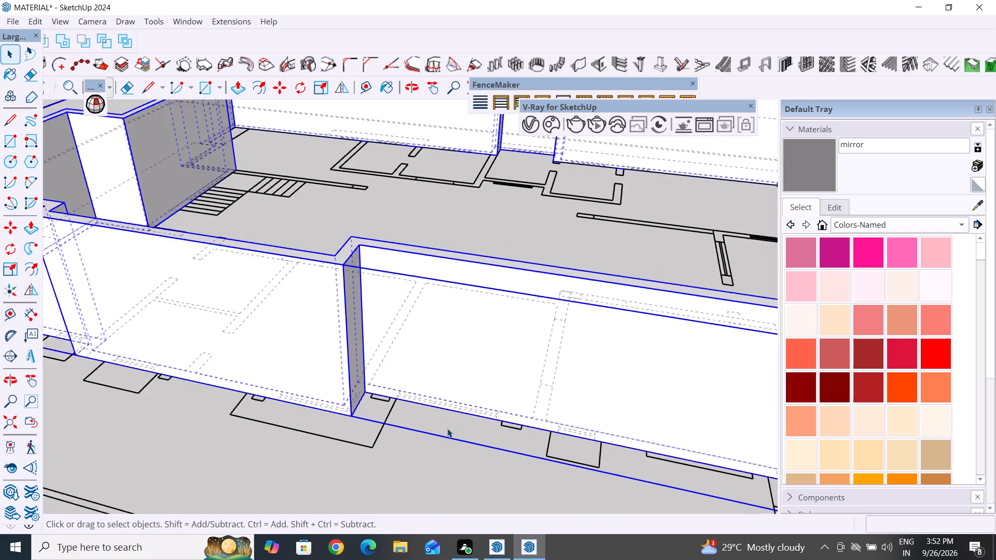
scroll(447, 428, down, 10)
scroll(496, 402, down, 8)
scroll(517, 494, up, 16)
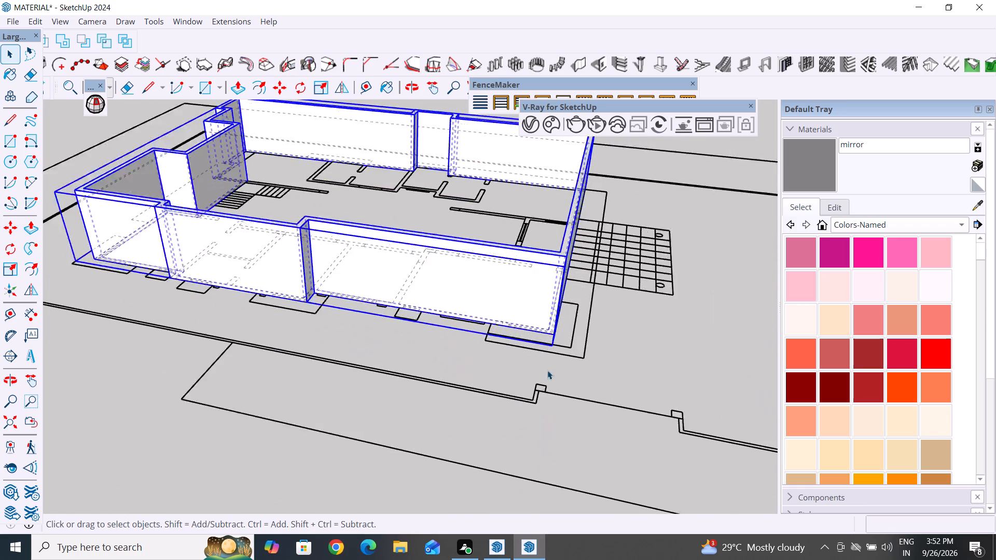
scroll(547, 370, up, 2)
middle_drag(557, 324, 547, 366)
scroll(421, 362, up, 6)
middle_drag(393, 271, 484, 339)
scroll(236, 220, up, 1)
scroll(524, 398, down, 7)
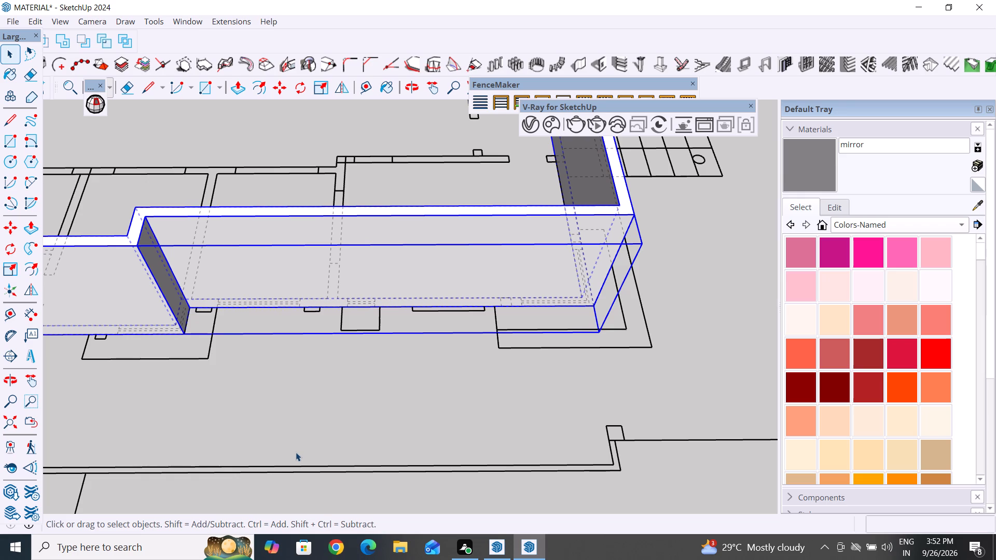
scroll(450, 250, down, 5)
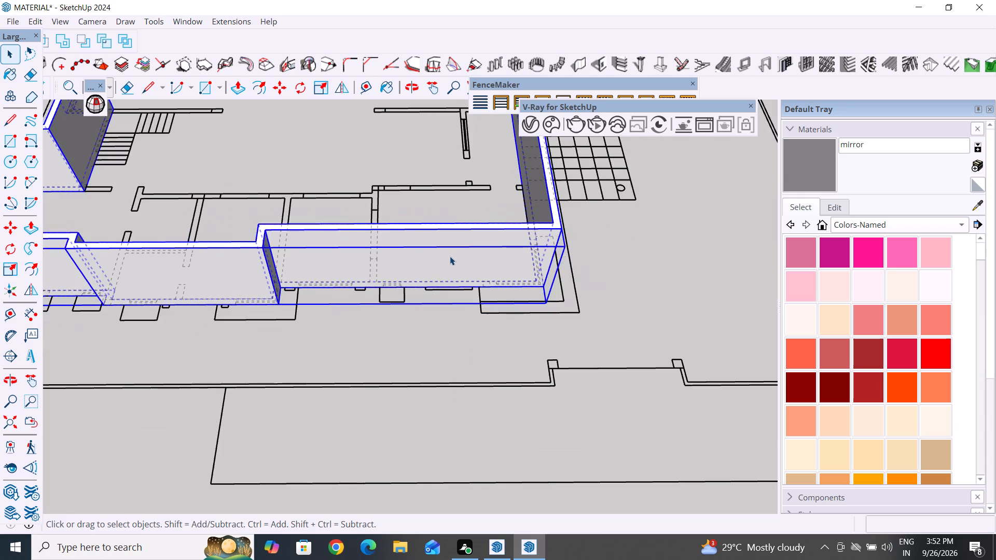
middle_drag(575, 343, 413, 390)
scroll(556, 352, up, 5)
scroll(598, 419, up, 1)
middle_drag(591, 409, 546, 243)
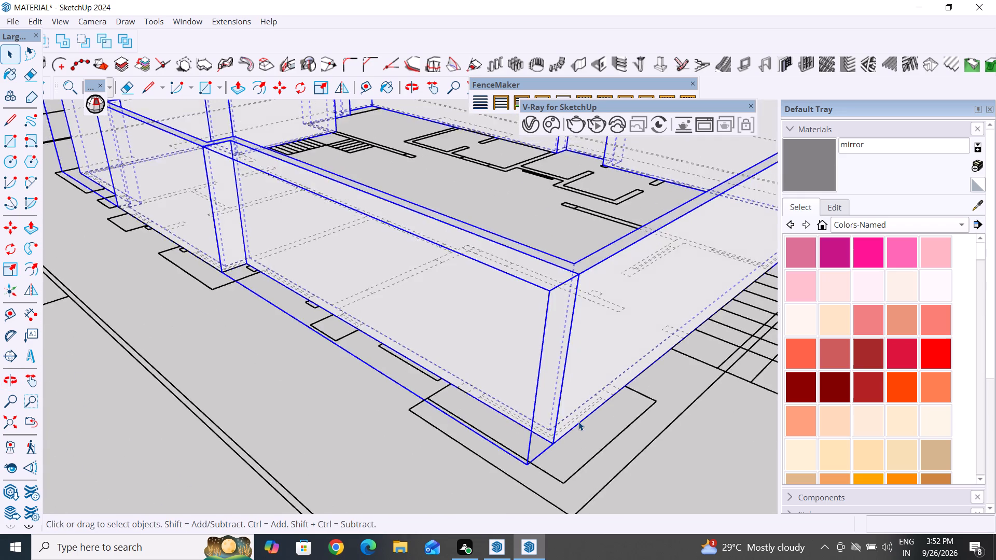
scroll(578, 422, up, 5)
scroll(378, 320, down, 5)
click(510, 248)
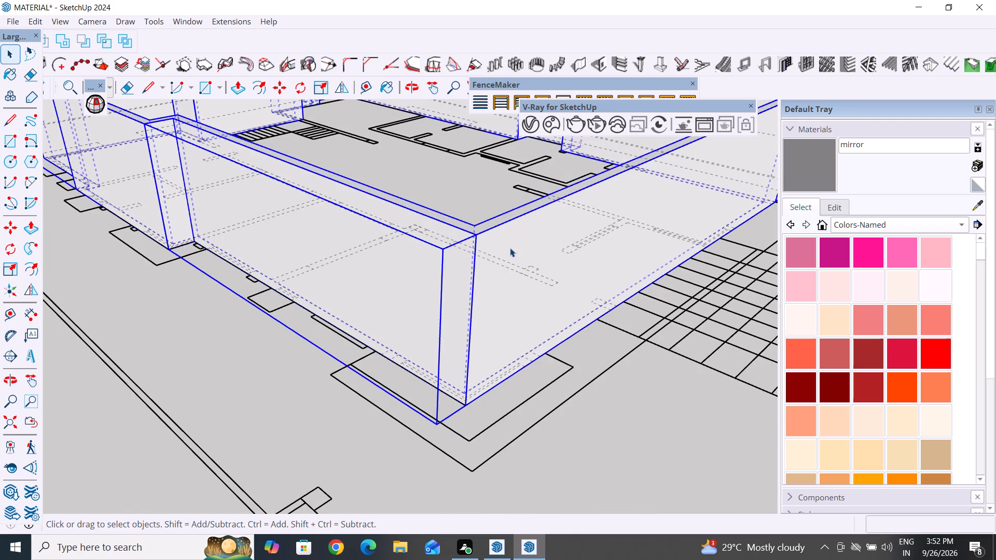
scroll(509, 419, up, 4)
middle_drag(258, 294, 265, 417)
scroll(458, 347, up, 6)
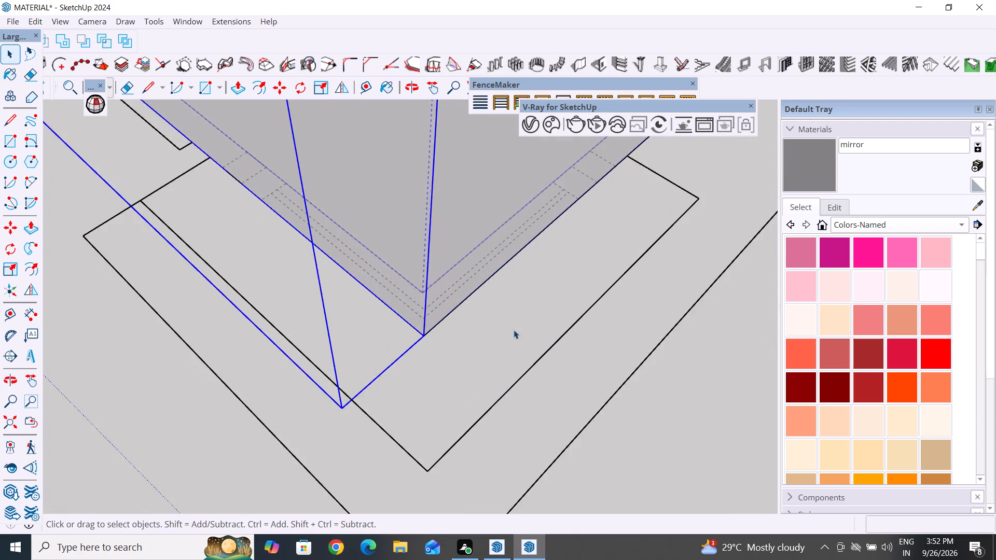
scroll(514, 330, up, 2)
scroll(484, 405, down, 6)
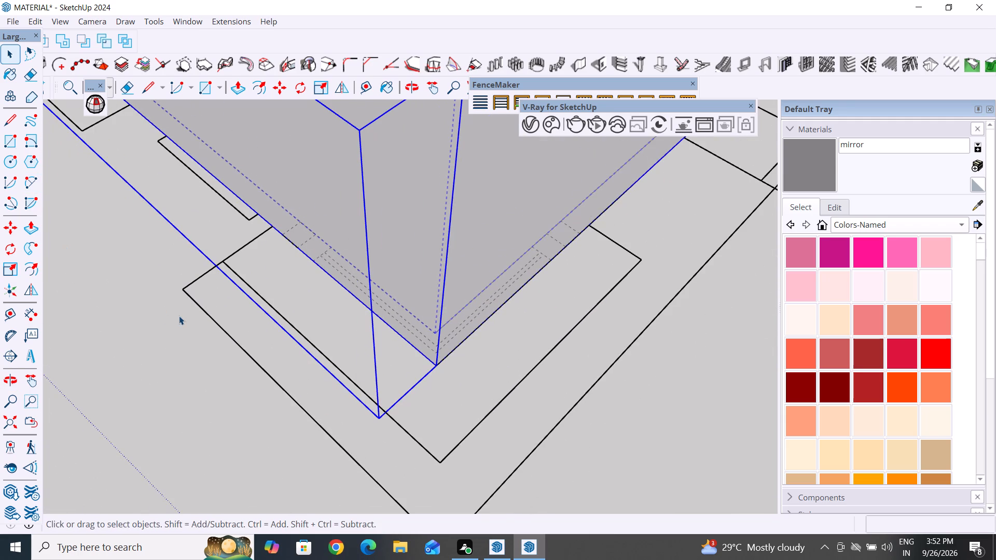
scroll(179, 316, down, 17)
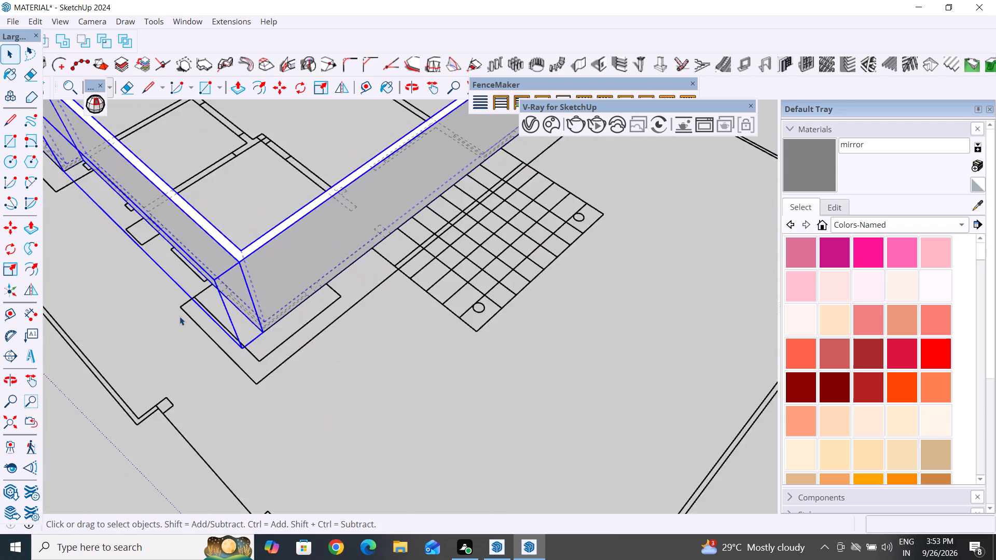
scroll(179, 316, down, 18)
scroll(180, 317, down, 7)
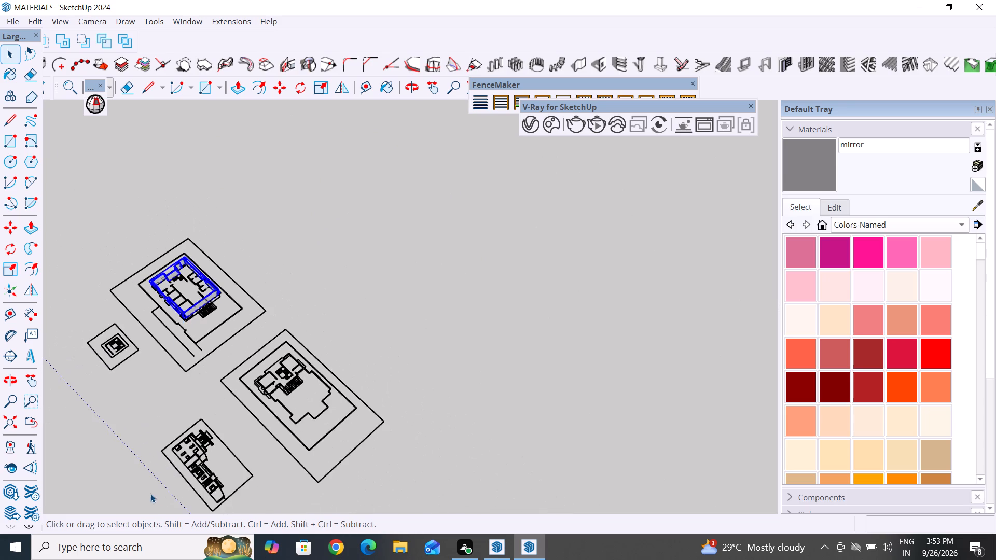
Measure the ground-floor window in the elevation drawing, both its sill height above ground and its own height.
scroll(157, 498, up, 20)
scroll(235, 377, up, 5)
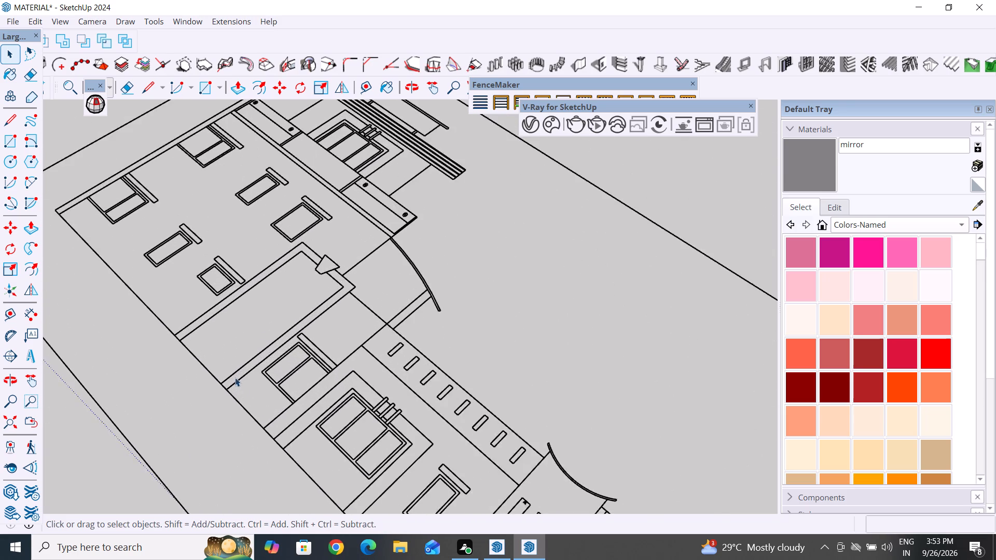
scroll(235, 377, up, 6)
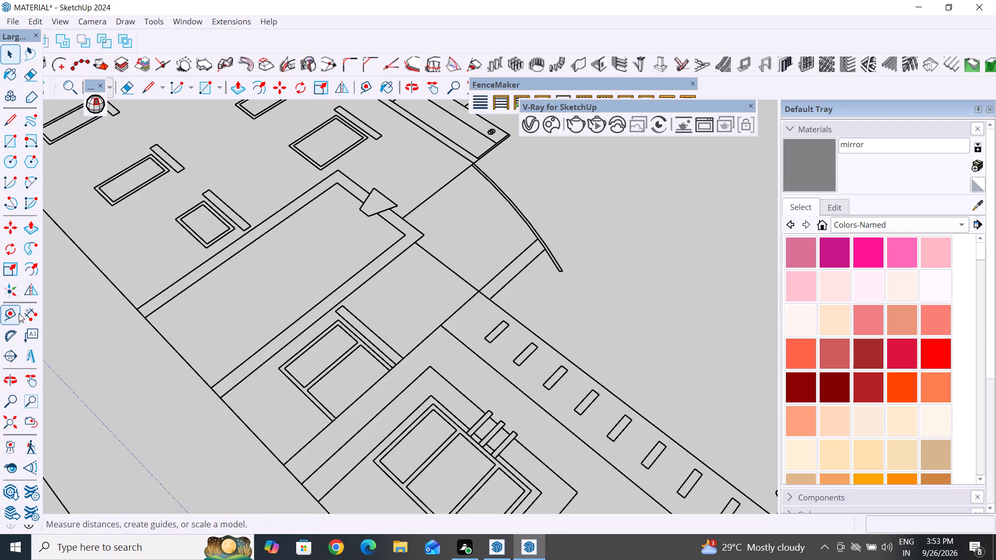
click(35, 314)
scroll(451, 403, down, 7)
scroll(433, 513, up, 5)
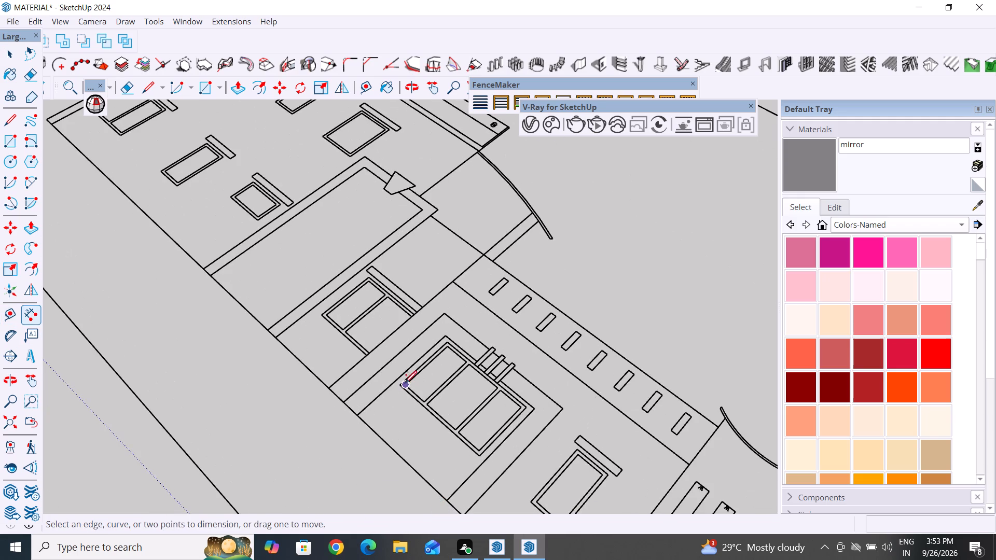
scroll(391, 390, up, 6)
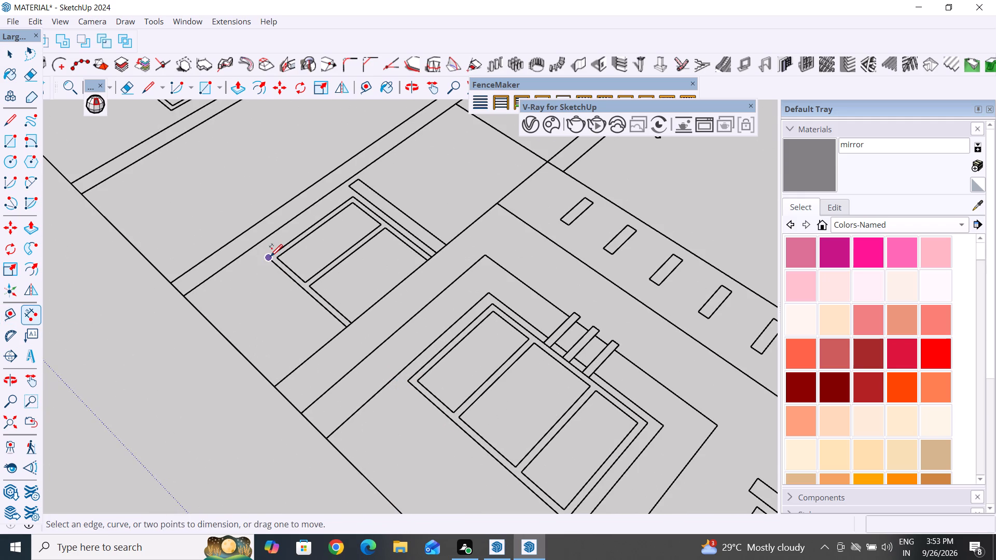
click(270, 256)
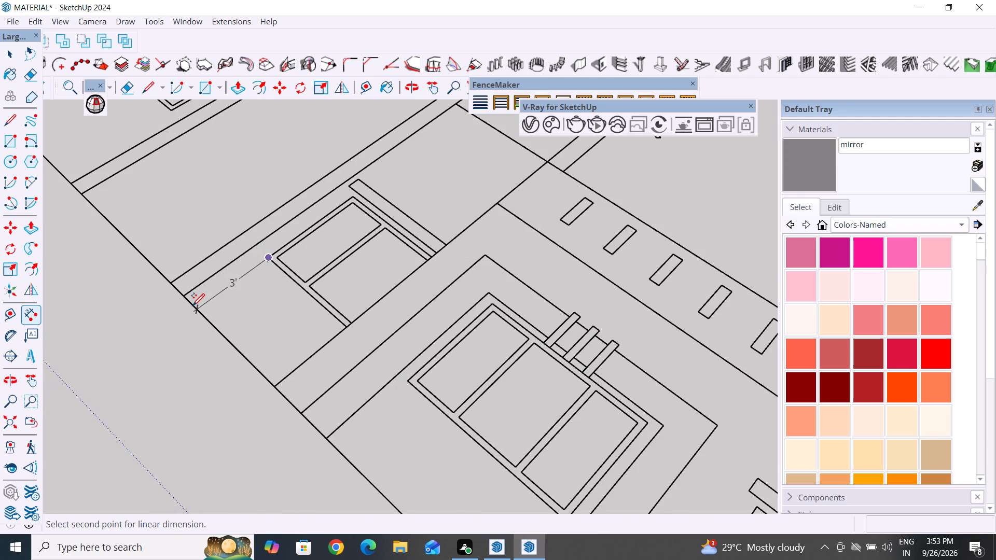
key(Escape)
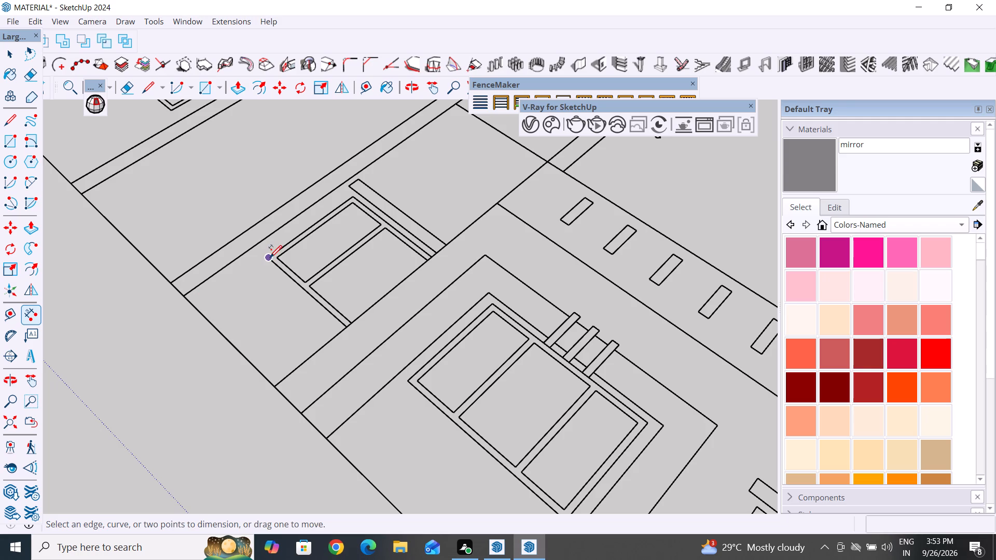
click(270, 257)
click(354, 197)
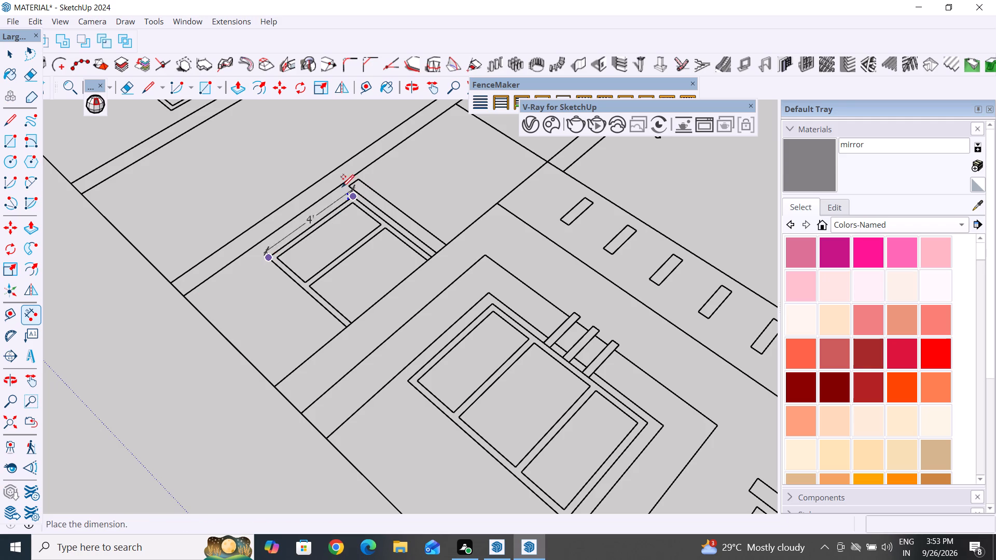
key(Escape)
Trace the L-shaped corner window outline on the plan near the porch, 9" wide with 5' 3" outer and 4' 6" inner sides.
scroll(348, 370, down, 6)
middle_drag(405, 274, 398, 305)
scroll(391, 373, down, 14)
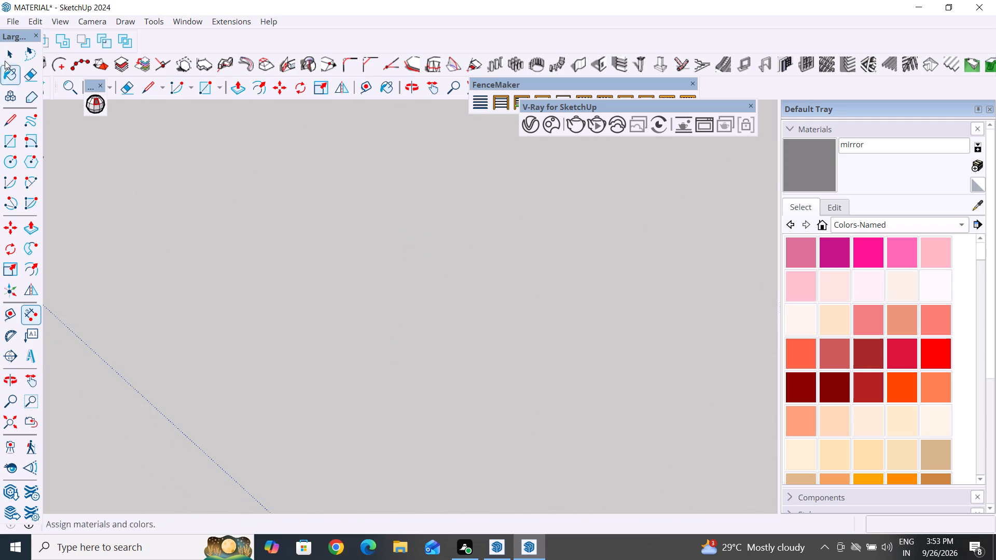
click(15, 48)
scroll(515, 357, down, 20)
scroll(515, 357, down, 2)
middle_drag(417, 414, 559, 378)
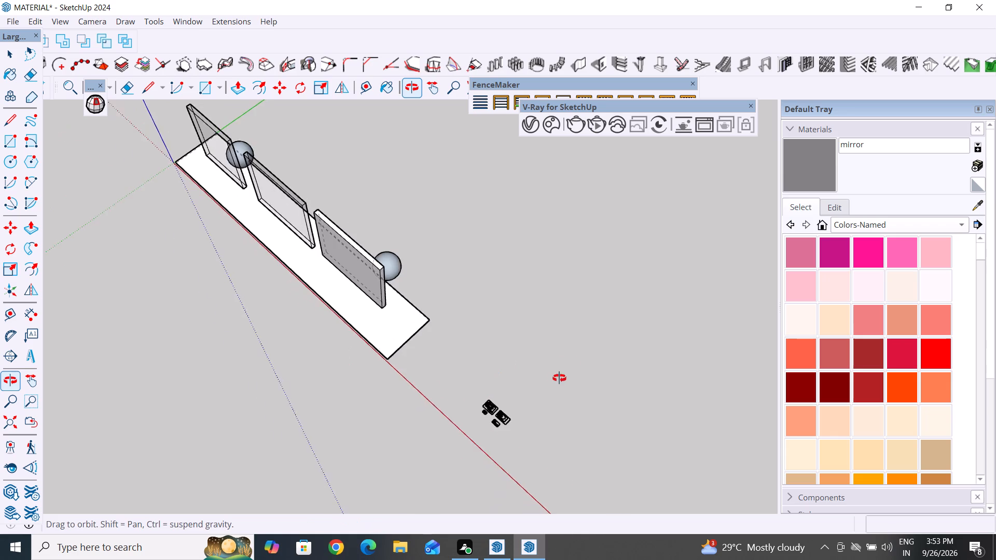
middle_drag(559, 378, 622, 243)
scroll(539, 335, up, 20)
scroll(607, 304, up, 6)
scroll(403, 201, up, 5)
middle_drag(403, 223, 353, 426)
scroll(269, 175, up, 3)
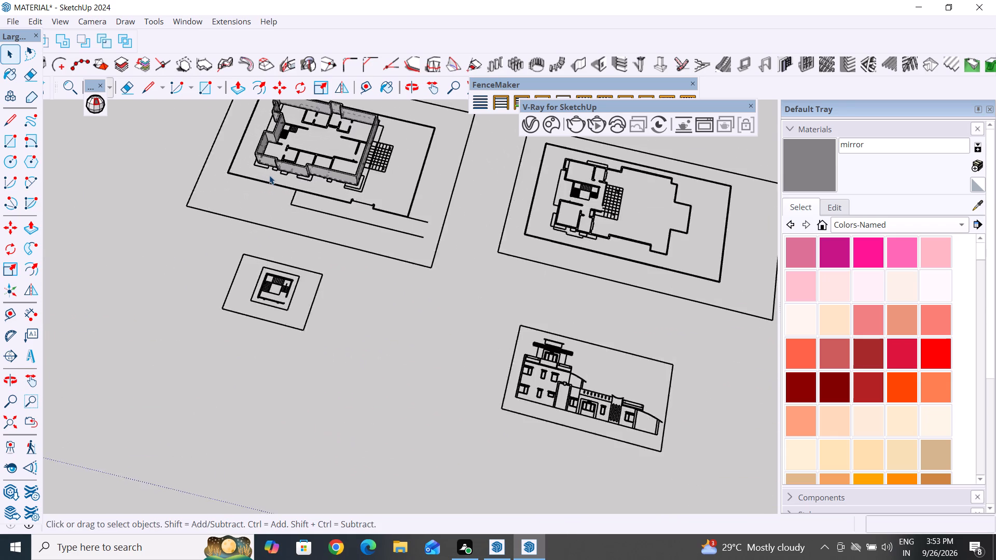
scroll(269, 175, up, 2)
middle_drag(479, 356, 561, 291)
scroll(726, 345, up, 2)
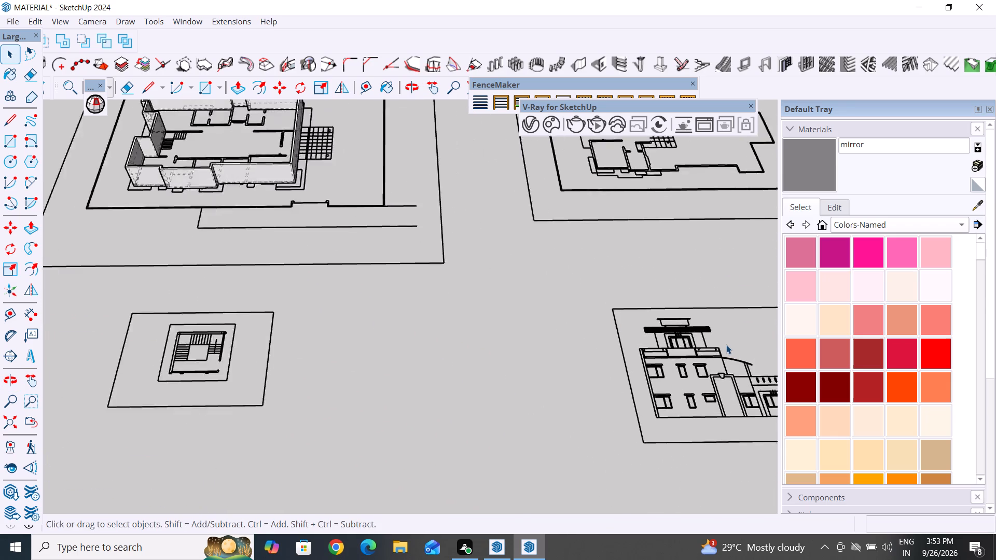
scroll(726, 345, up, 3)
scroll(726, 345, down, 6)
scroll(310, 158, up, 3)
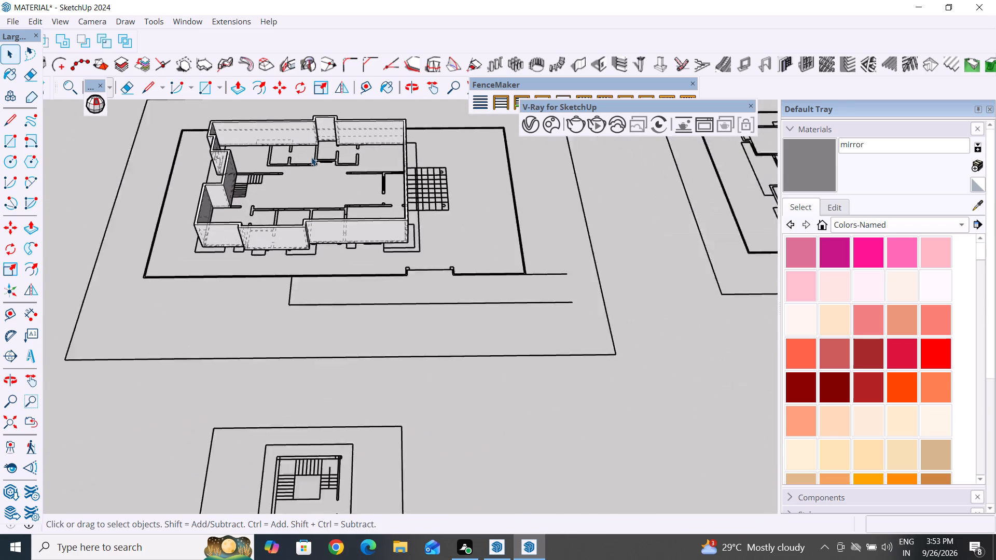
scroll(311, 157, up, 3)
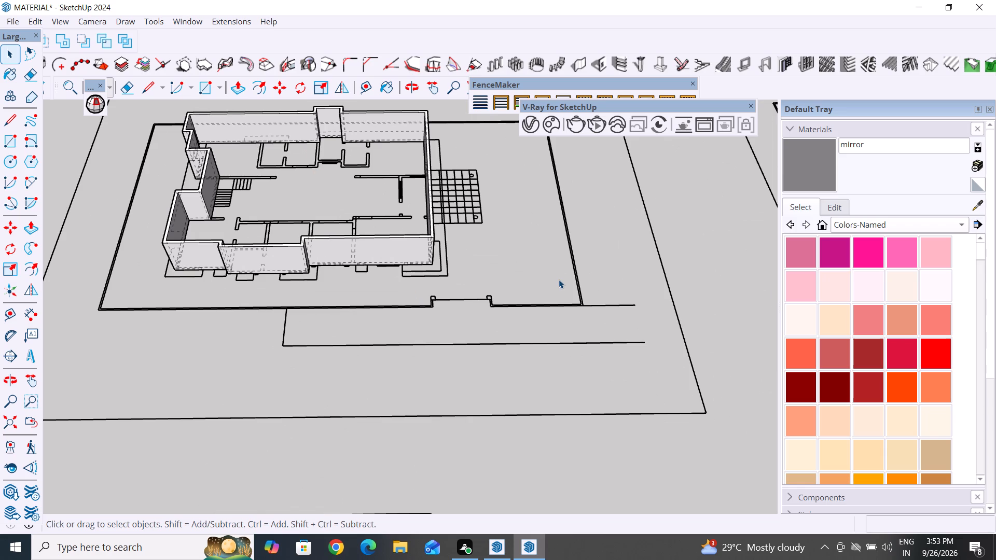
scroll(552, 412, down, 6)
middle_drag(598, 437, 357, 311)
scroll(393, 320, up, 20)
scroll(393, 320, up, 1)
middle_drag(475, 331, 489, 390)
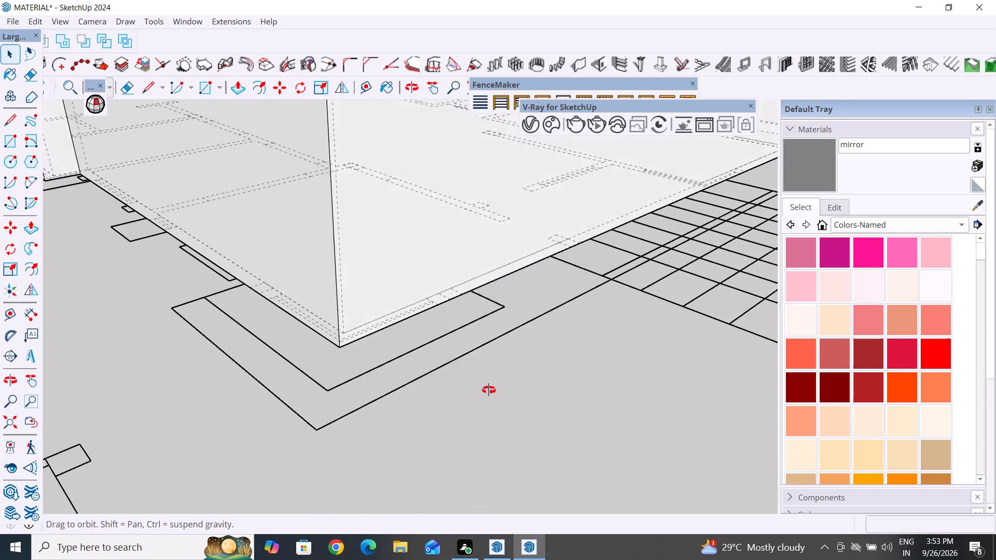
middle_drag(489, 390, 495, 427)
click(10, 117)
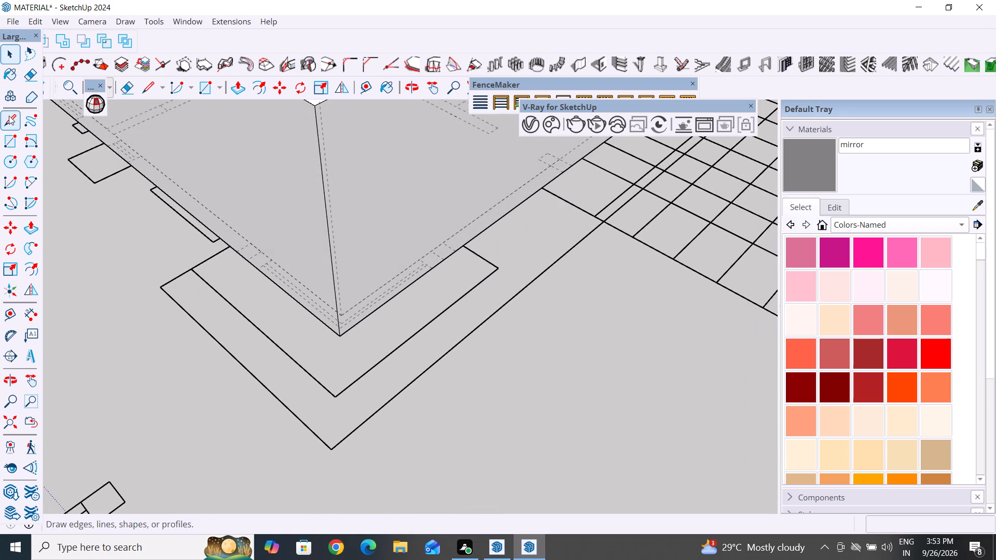
scroll(389, 328, up, 6)
scroll(439, 432, down, 7)
middle_drag(250, 354, 283, 393)
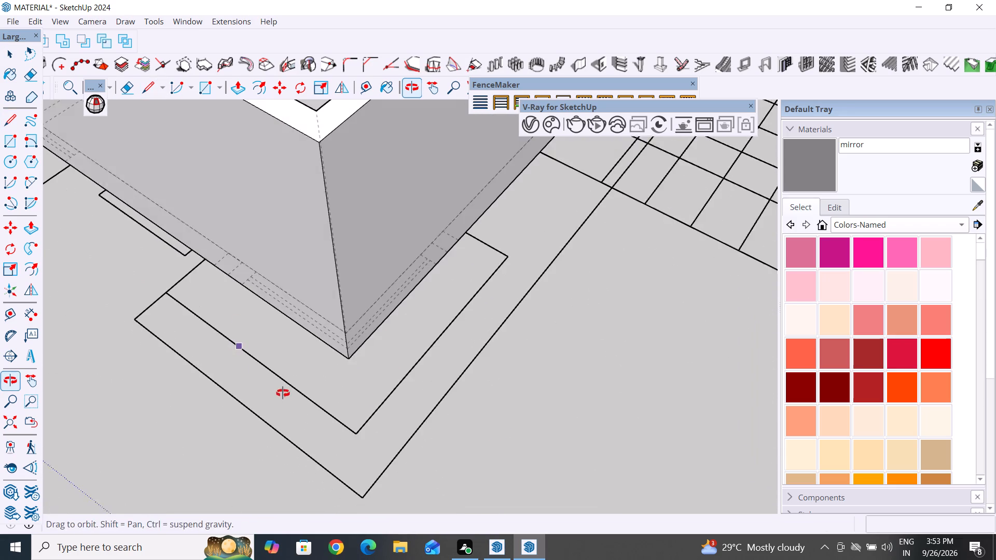
middle_drag(283, 393, 286, 397)
scroll(248, 259, up, 9)
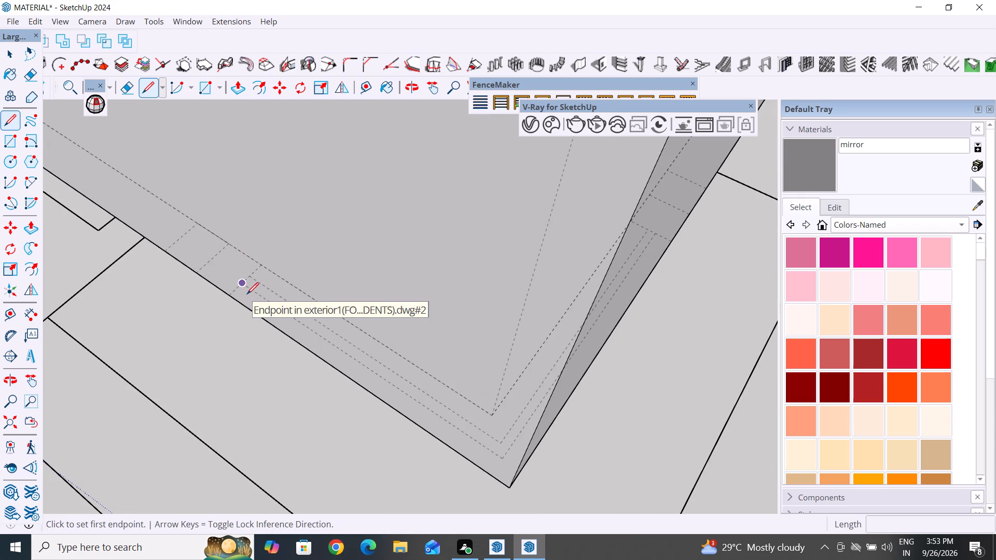
click(265, 265)
click(228, 296)
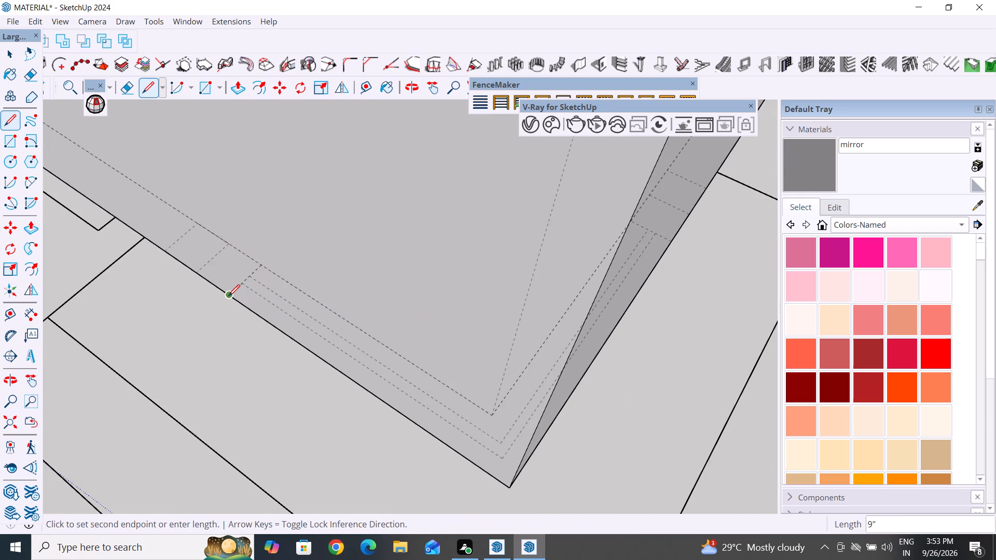
scroll(228, 296, down, 9)
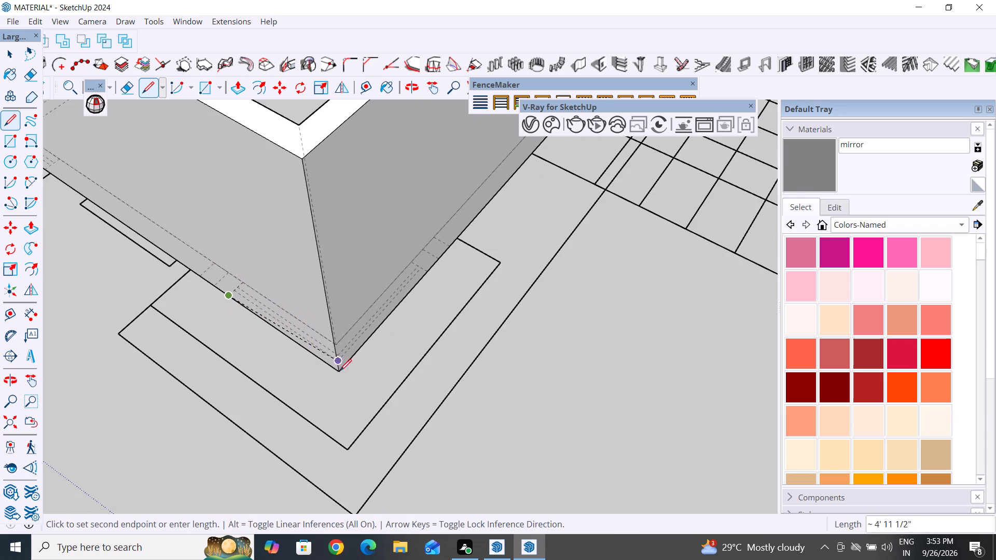
click(337, 371)
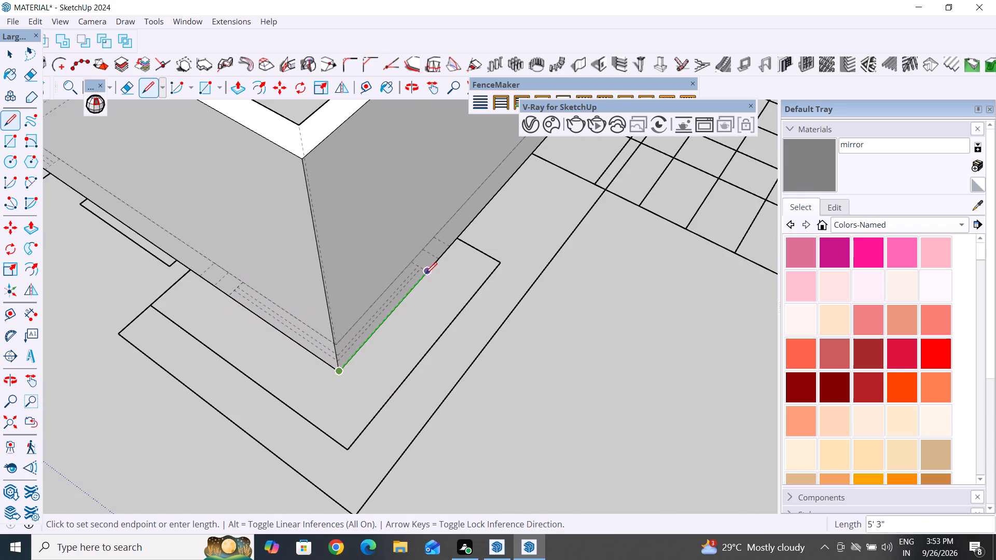
click(428, 271)
click(410, 260)
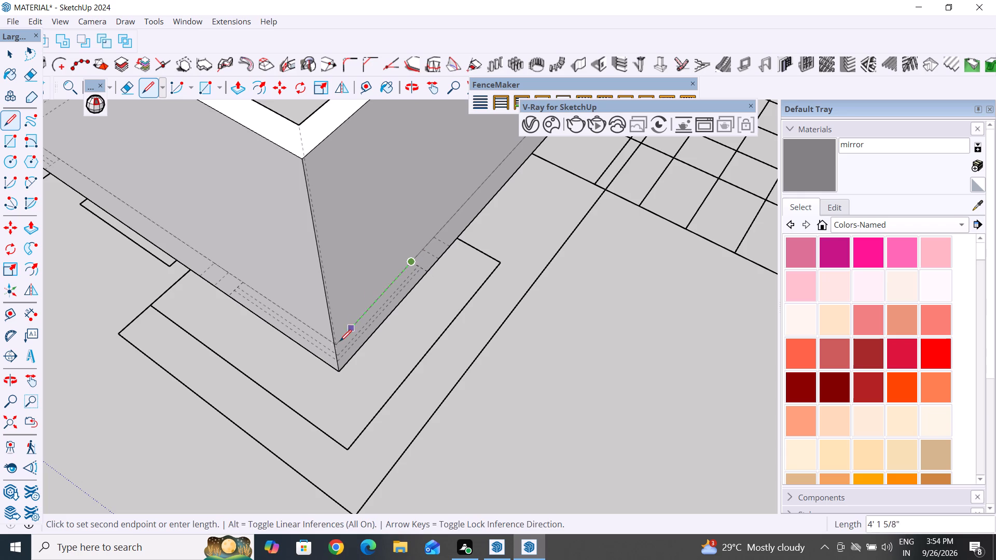
click(339, 343)
click(245, 282)
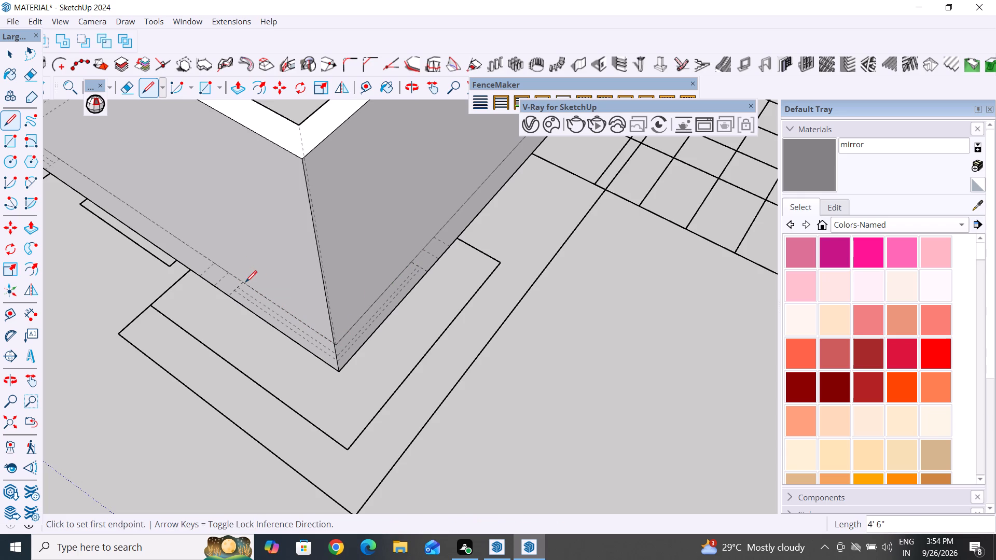
Push/pull the L-shaped corner window outline up to a height of 3'.
click(12, 59)
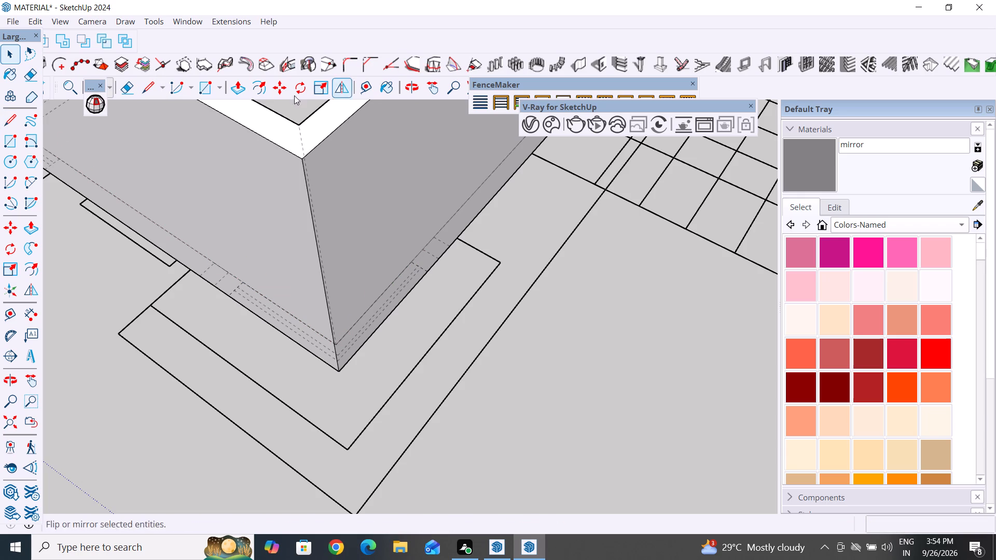
click(236, 88)
click(365, 326)
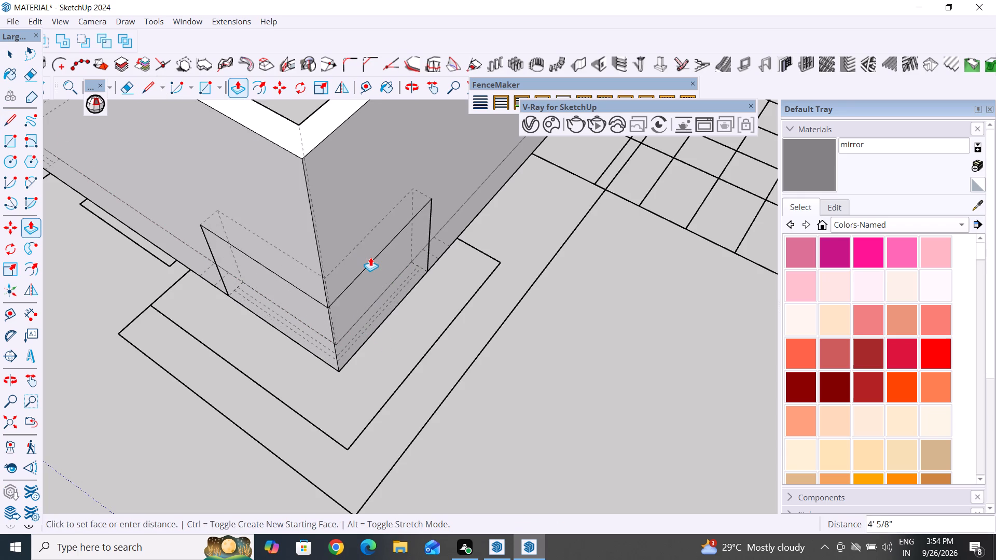
scroll(370, 257, down, 5)
middle_drag(371, 257, 577, 140)
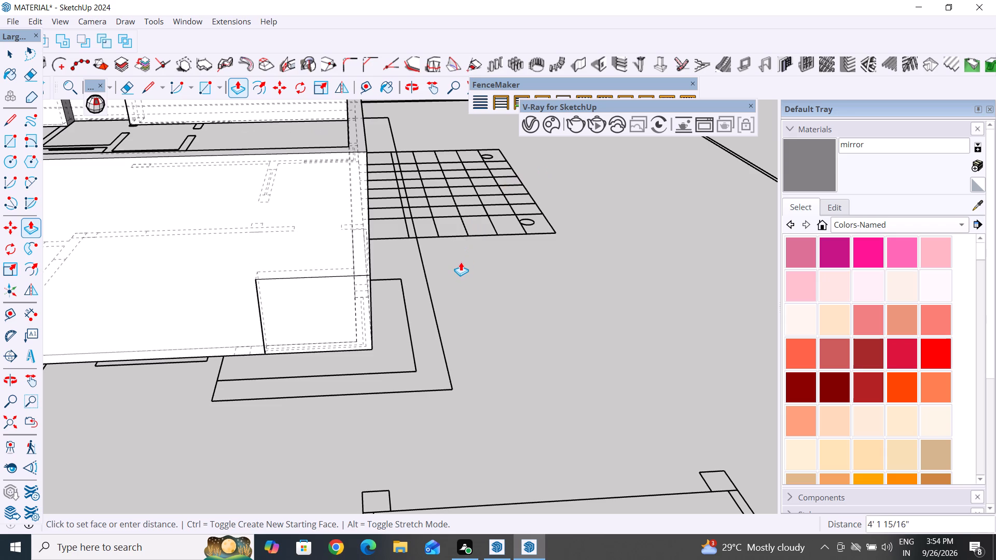
text(3')
key(Return)
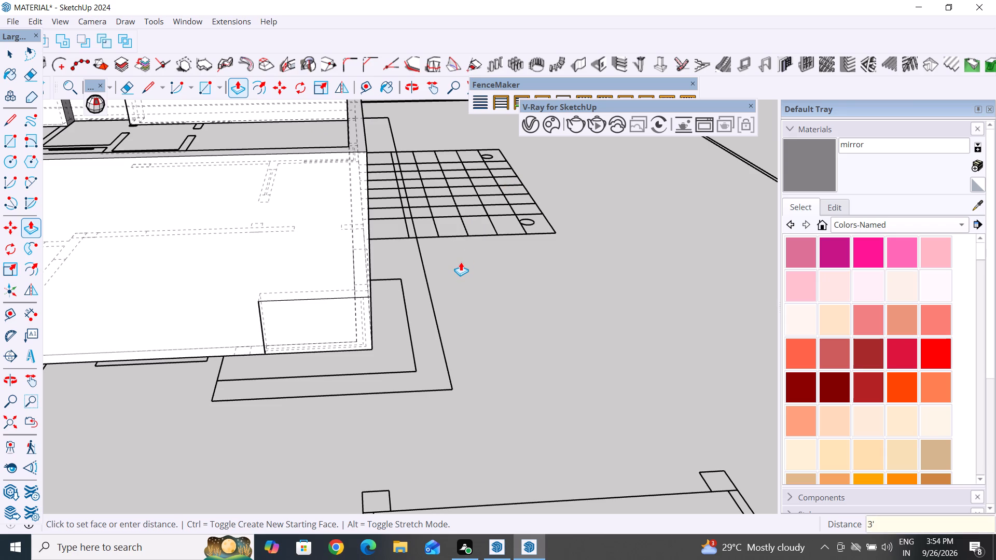
Pull the corner block's two outer faces out beyond the walls, by about 2' 5 3/4" and 2'.
click(339, 332)
click(338, 361)
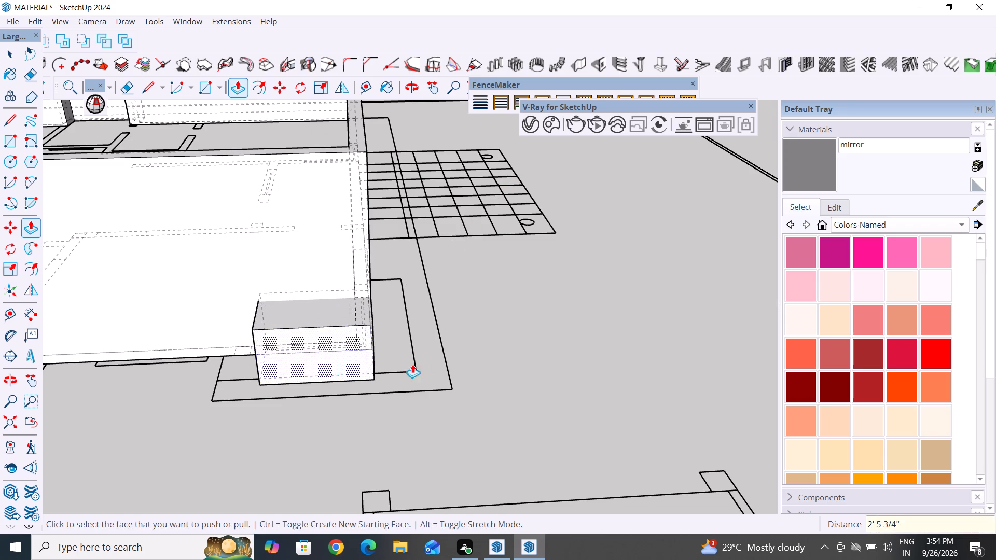
middle_drag(443, 361, 207, 346)
click(357, 300)
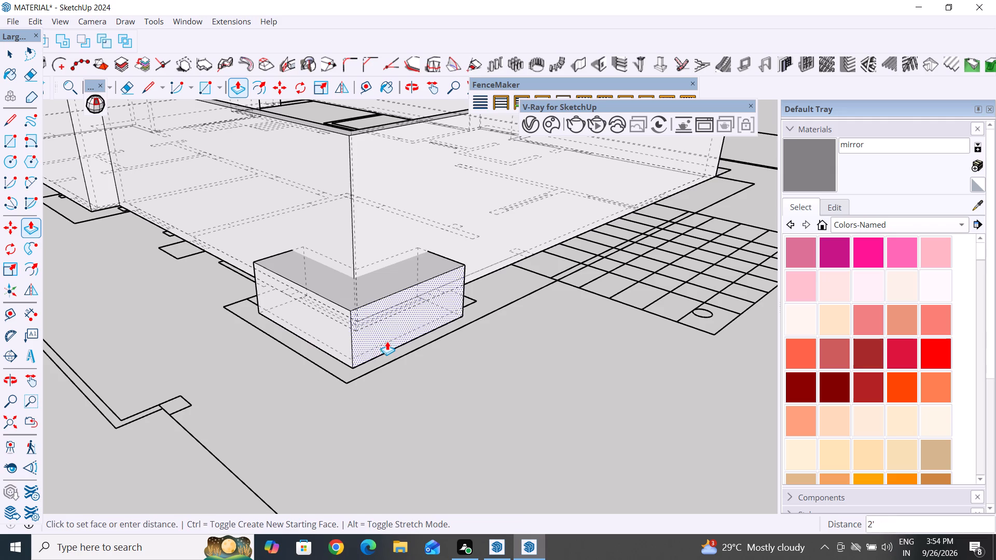
click(387, 341)
Pull the corner block's two inner faces into the room, by about 1' 4 5/16" and 2' 2 3/8".
scroll(446, 425, down, 7)
middle_drag(593, 301, 0, 294)
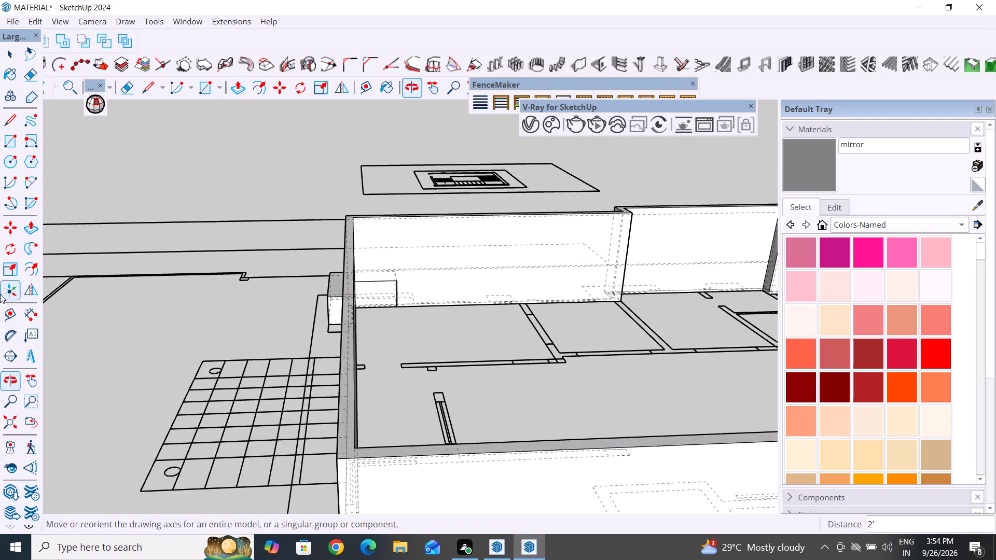
middle_drag(566, 285, 170, 253)
scroll(420, 285, up, 6)
click(372, 290)
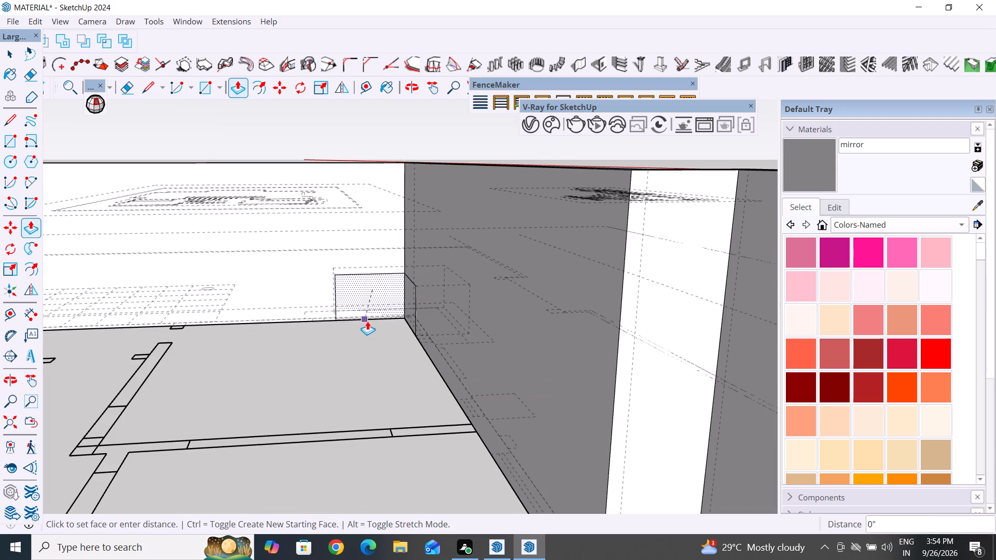
scroll(361, 316, up, 7)
middle_drag(368, 318, 560, 450)
click(389, 344)
click(475, 273)
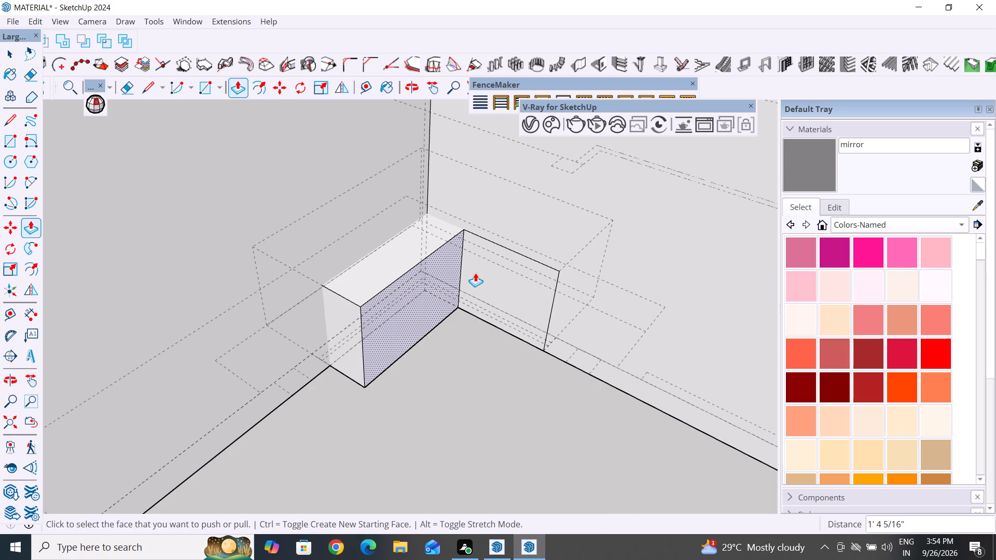
click(444, 323)
Select all the corner block's connected geometry and examine how it crosses both walls from inside and outside, then deselect it.
click(13, 53)
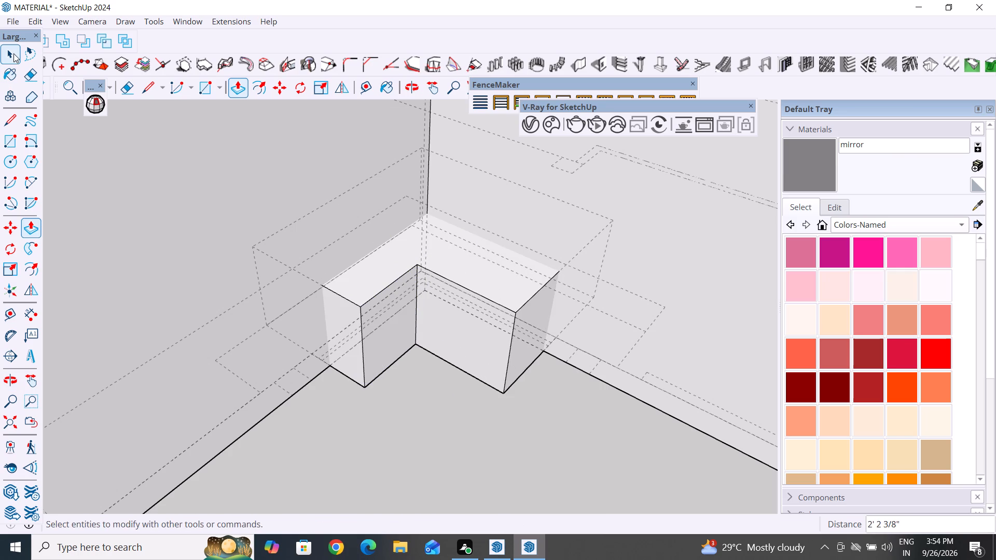
triple_click(397, 307)
scroll(397, 307, down, 5)
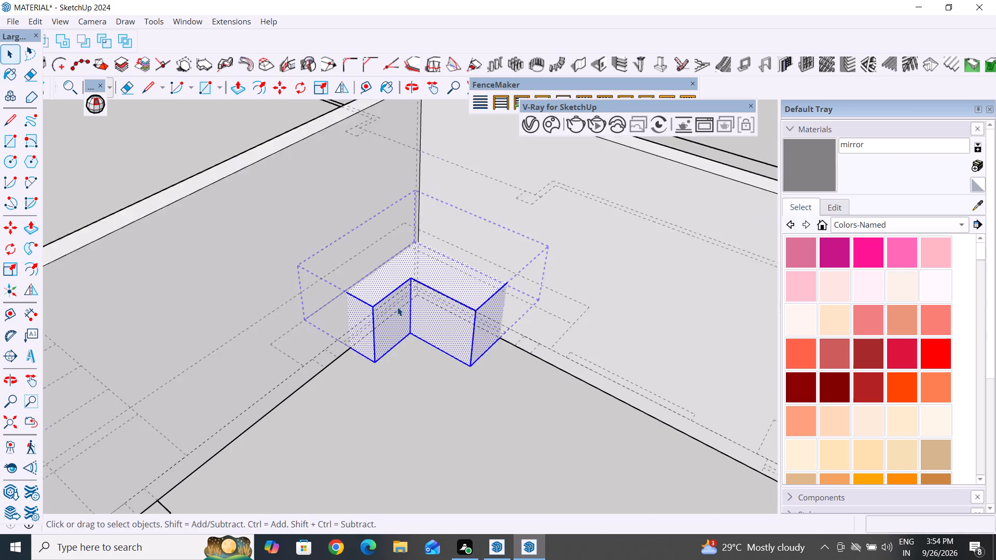
scroll(397, 307, down, 2)
middle_drag(366, 422, 778, 389)
middle_drag(237, 379, 698, 441)
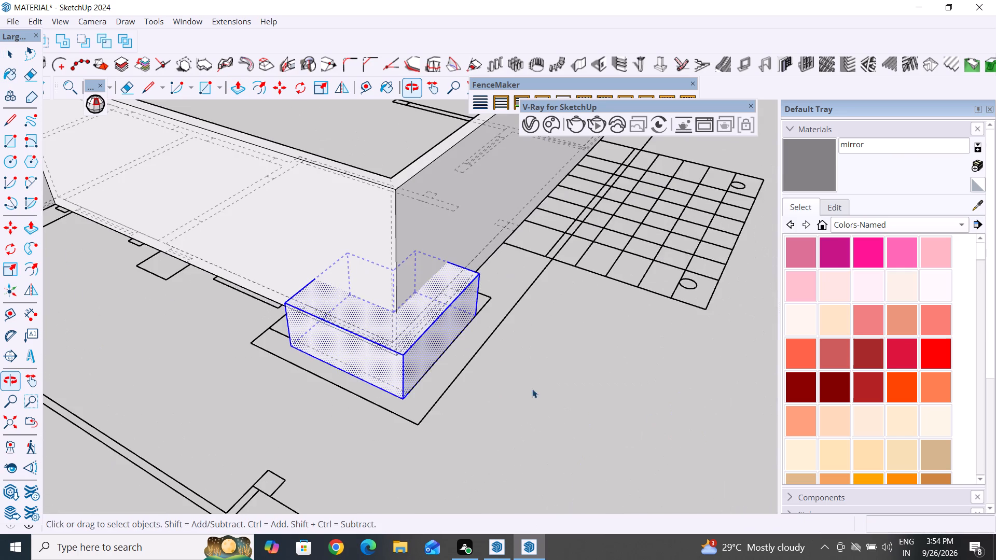
scroll(579, 390, down, 5)
click(537, 427)
middle_drag(352, 432, 624, 370)
scroll(624, 370, down, 5)
middle_drag(619, 393, 433, 493)
scroll(379, 410, up, 6)
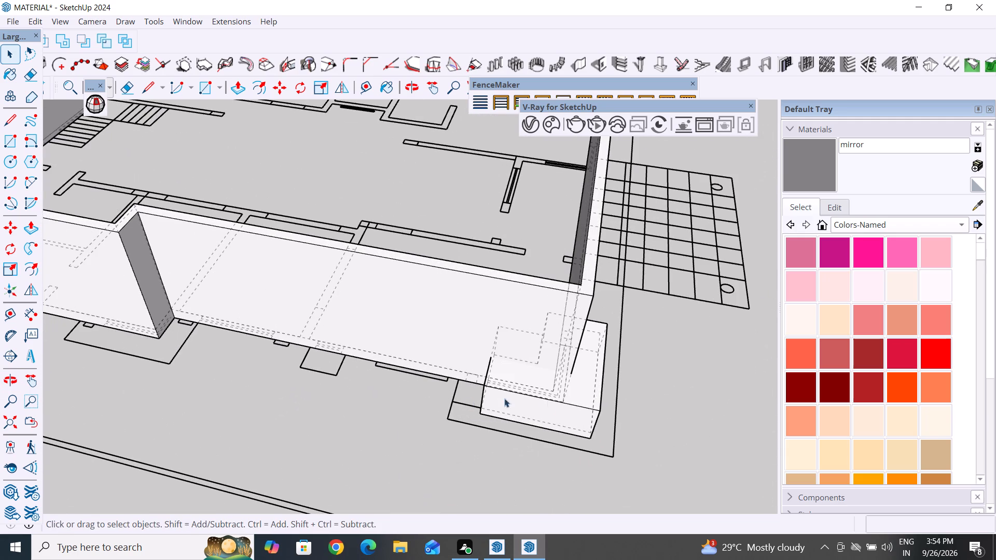
Examine how the corner block passes through both walls, viewing it from the porch side and the window side of the house.
click(543, 422)
middle_drag(693, 419, 174, 263)
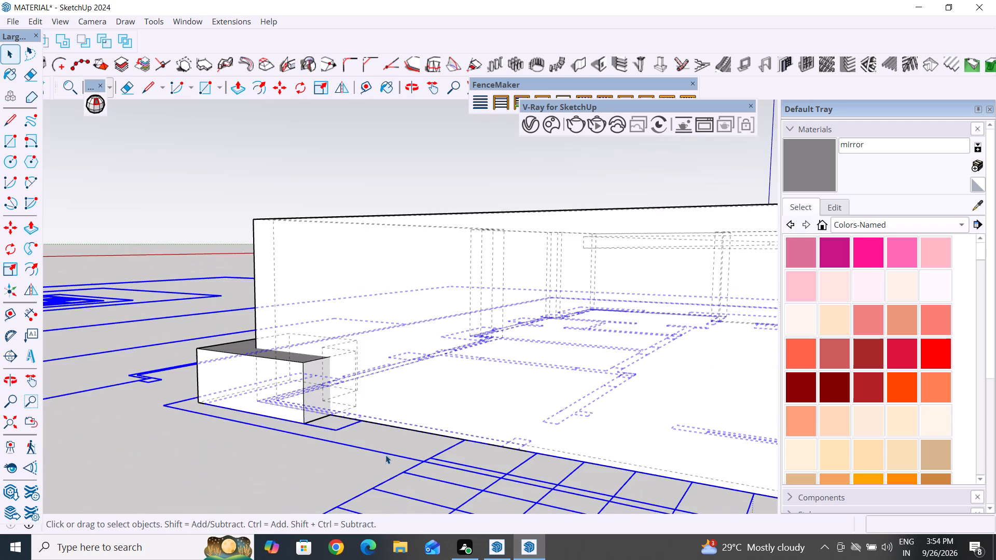
scroll(515, 298, down, 6)
double_click(290, 409)
middle_drag(290, 409, 412, 482)
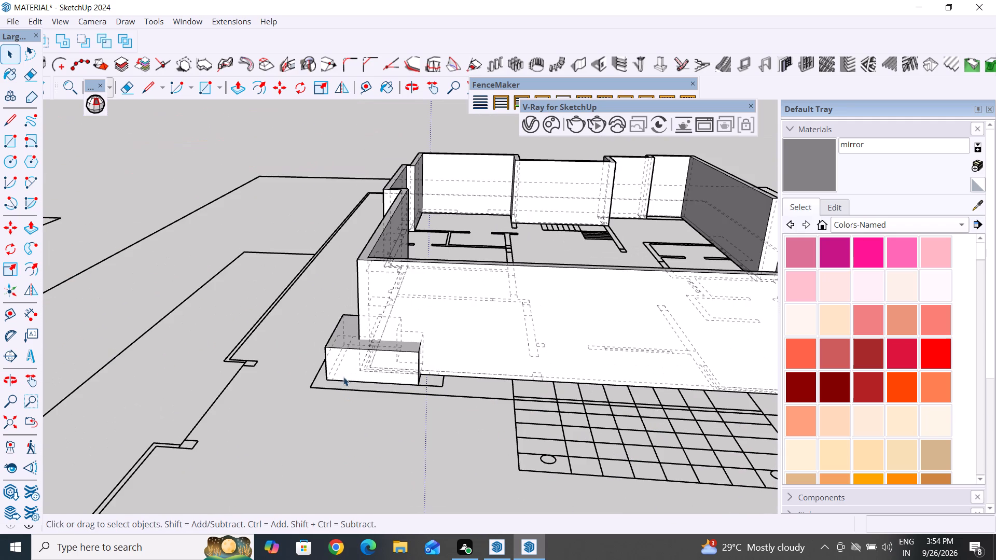
click(340, 365)
click(340, 365)
middle_drag(201, 434, 634, 489)
scroll(447, 376, down, 5)
click(569, 349)
Select all of the corner block's connected geometry and move it 3' straight up from ground level.
click(427, 365)
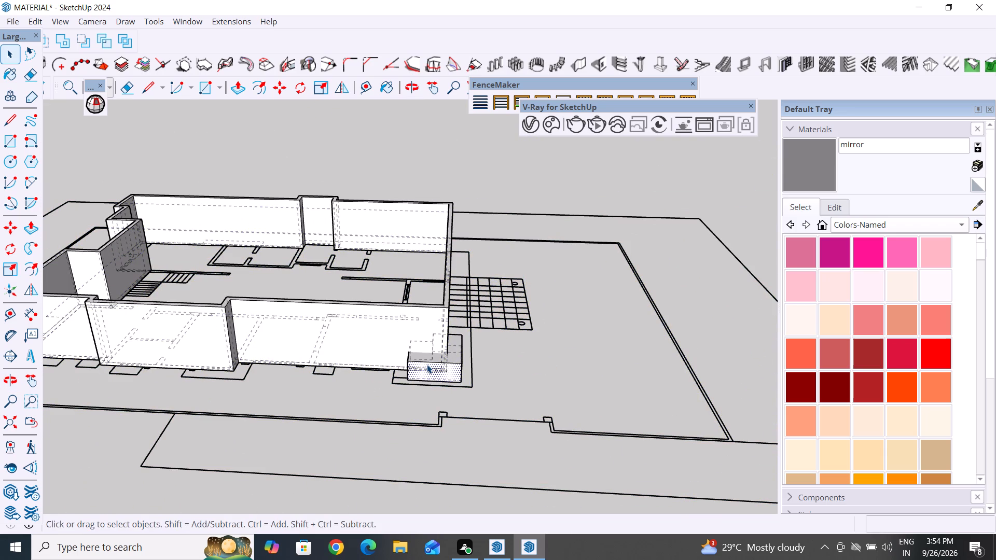
triple_click(444, 368)
click(444, 368)
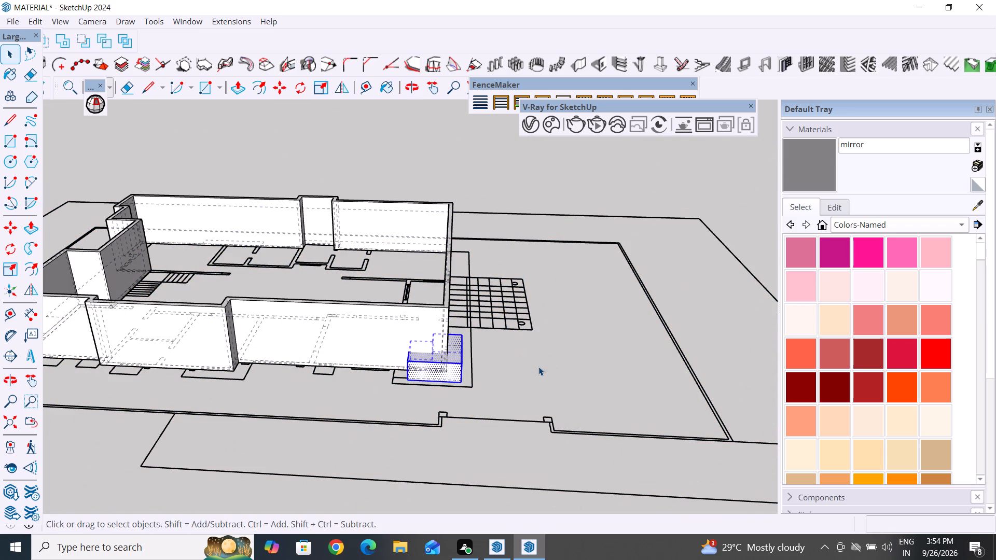
key(m)
key(Return)
scroll(486, 372, up, 4)
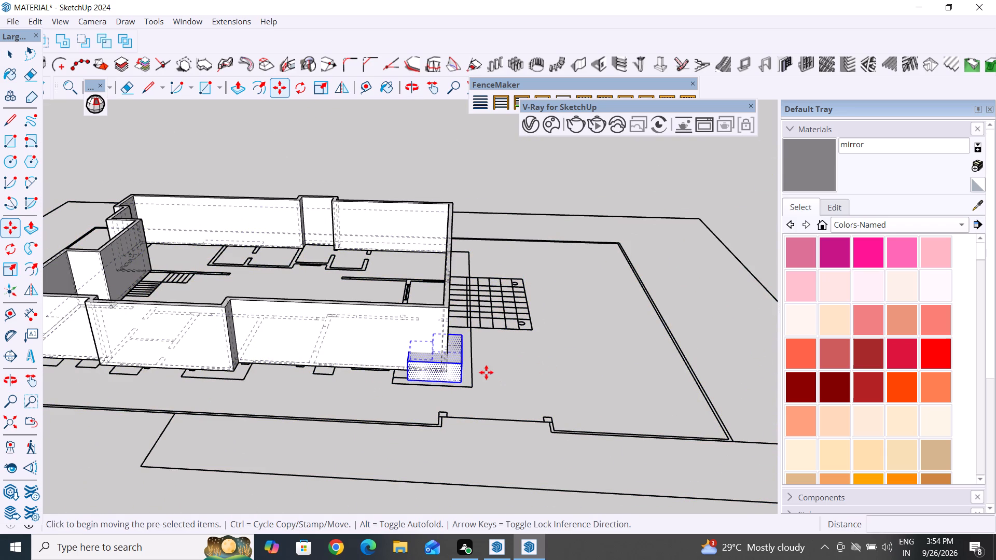
scroll(486, 372, up, 1)
middle_drag(257, 417, 554, 390)
scroll(374, 370, up, 6)
scroll(482, 366, up, 6)
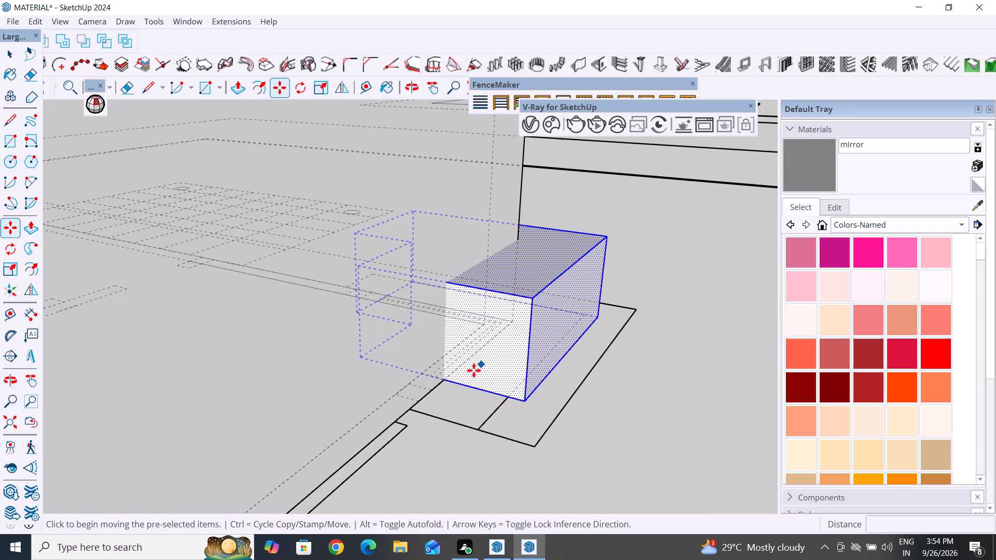
click(443, 382)
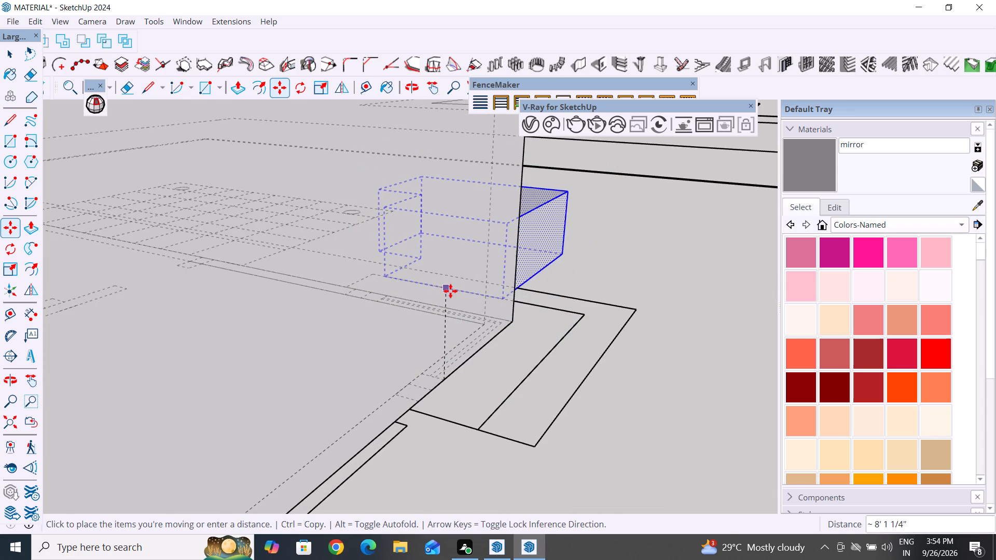
key(3)
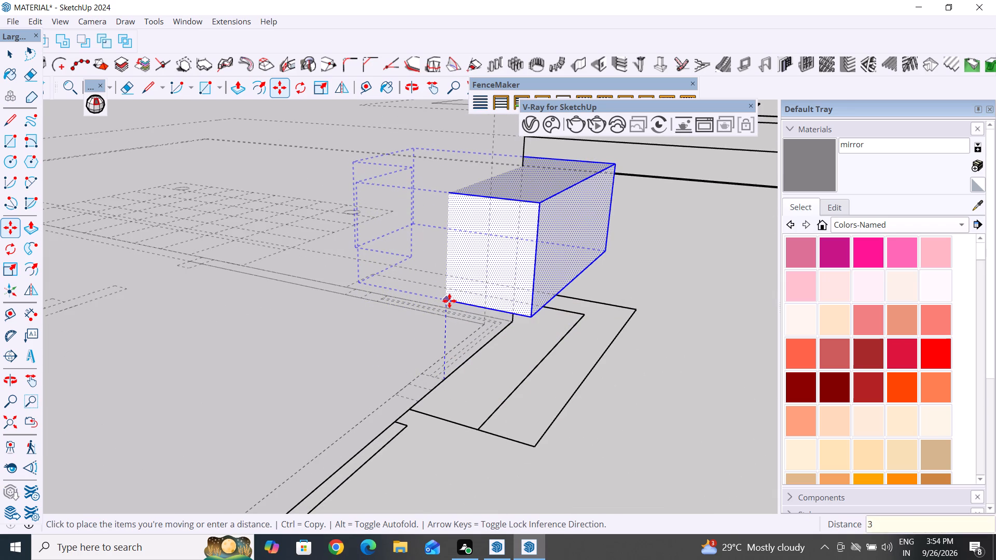
key(Return)
key(apostrophe)
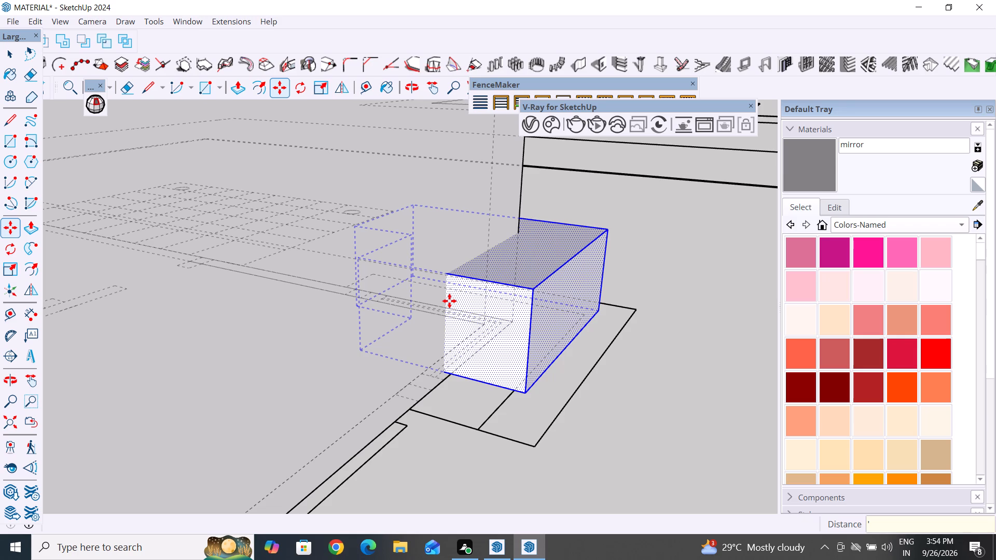
key(BackSpace)
key(BackSpace)
text(3')
key(Return)
scroll(448, 300, down, 9)
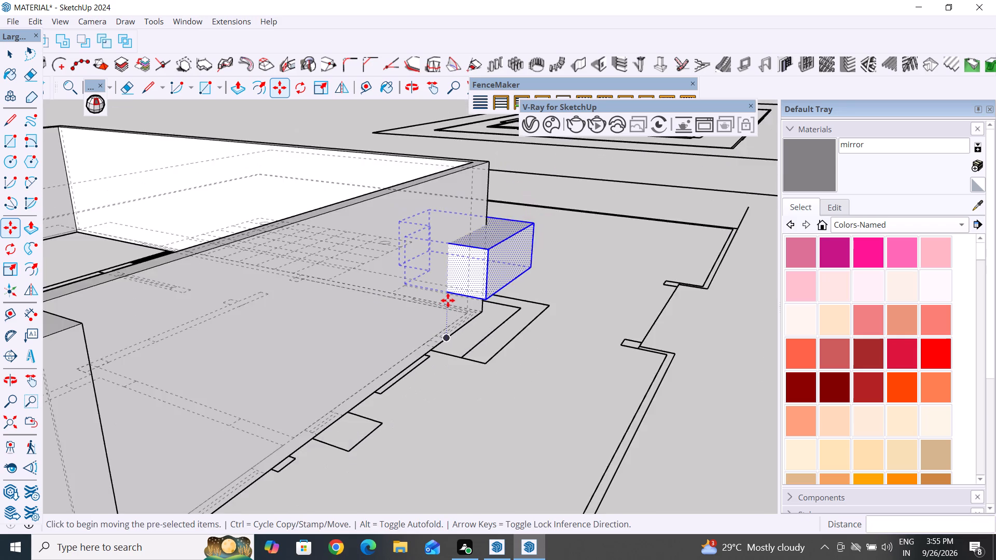
scroll(448, 300, down, 5)
click(8, 55)
Draw a rectangle across the full wall thickness, tracing the small plan window on the side wall beyond the corner block.
middle_drag(536, 407, 172, 470)
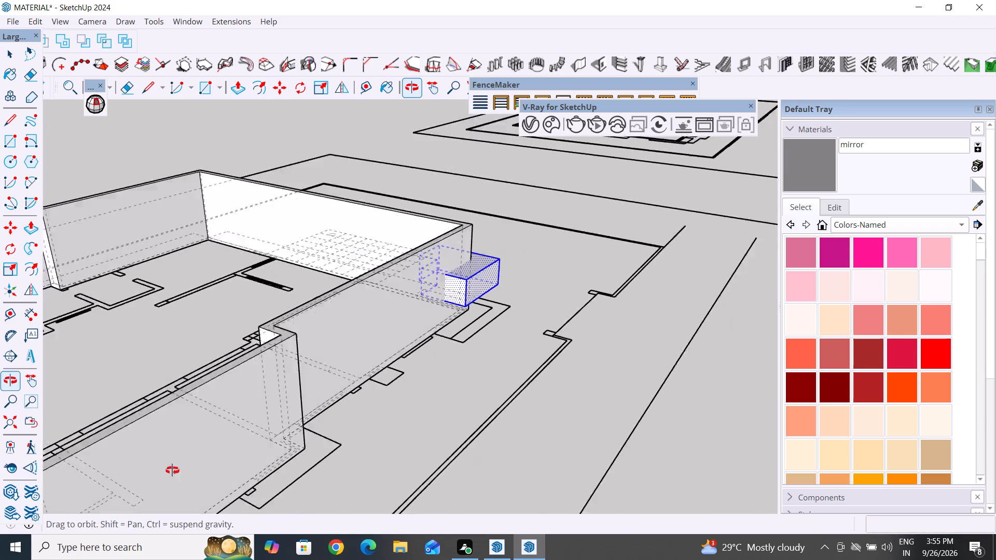
middle_drag(172, 470, 38, 424)
scroll(617, 355, down, 4)
middle_drag(555, 391, 292, 417)
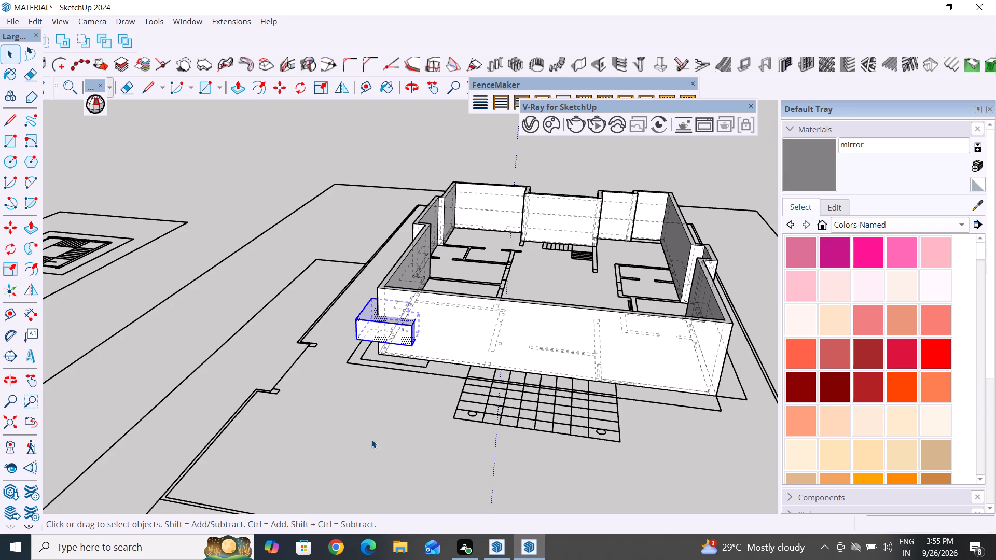
middle_drag(411, 399, 671, 490)
scroll(437, 291, down, 6)
middle_drag(311, 372, 567, 445)
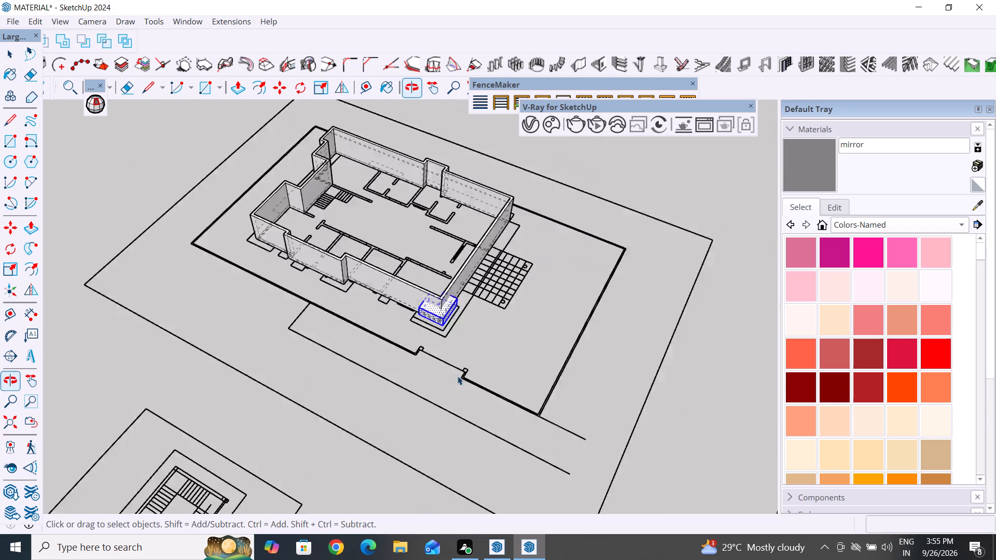
scroll(362, 320, up, 18)
middle_drag(448, 331, 444, 377)
scroll(166, 369, up, 10)
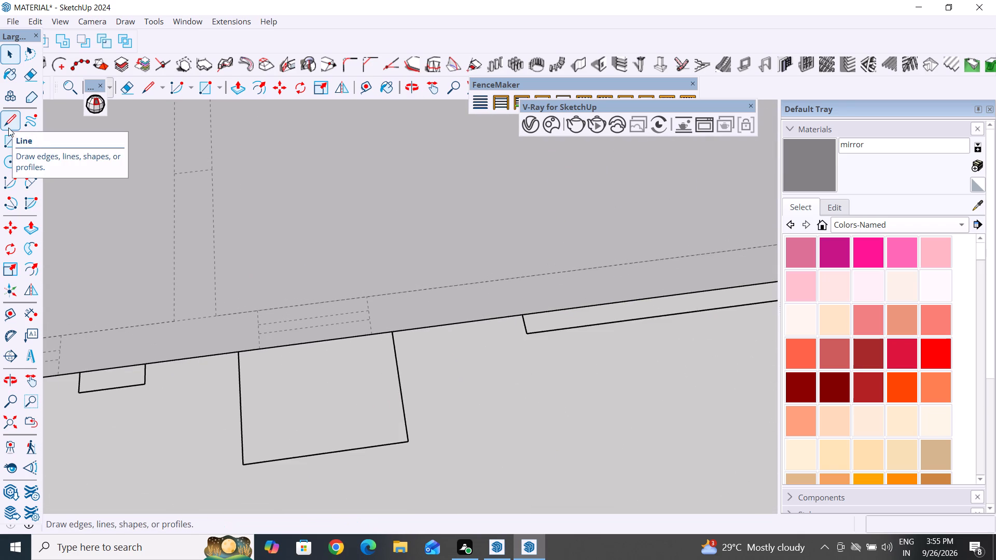
click(8, 128)
scroll(228, 349, up, 6)
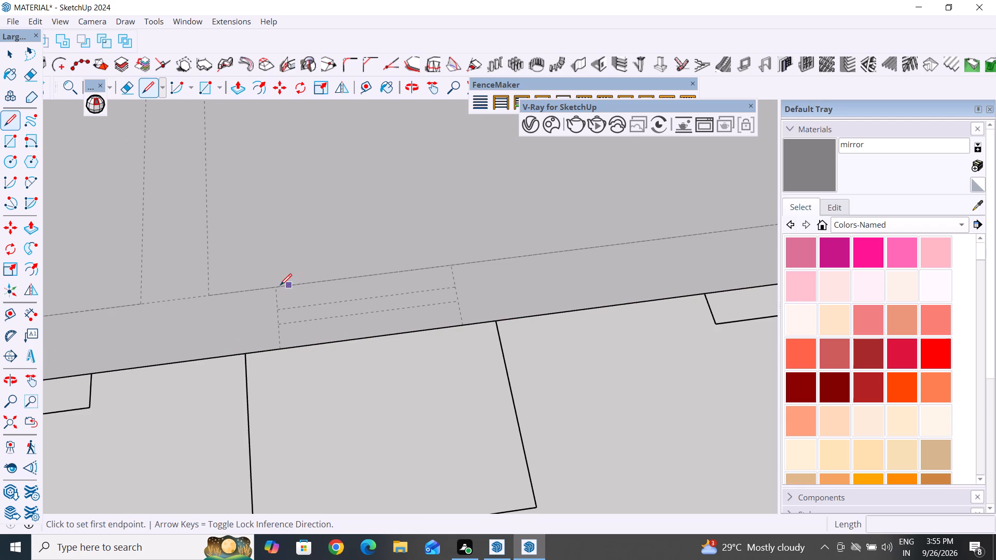
click(279, 285)
click(279, 352)
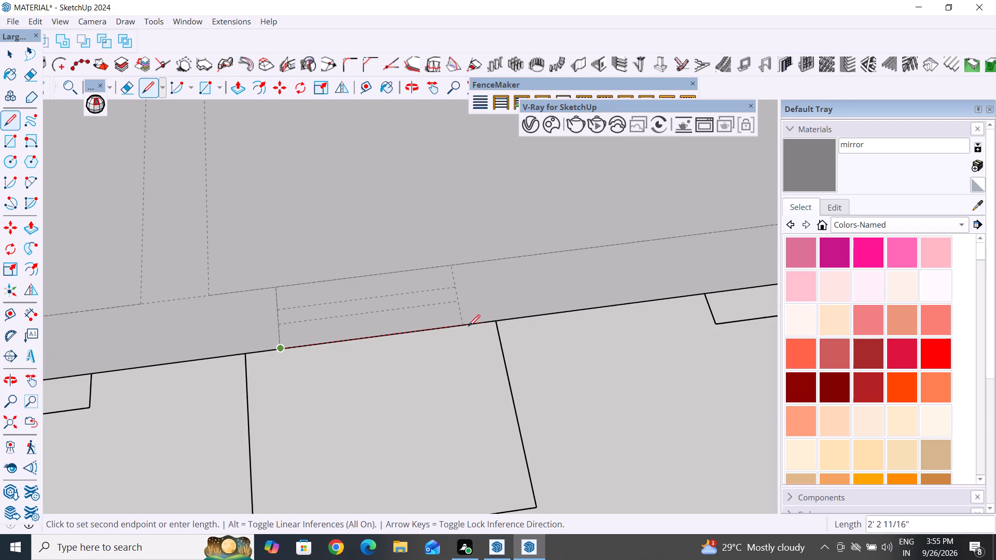
click(462, 324)
click(449, 259)
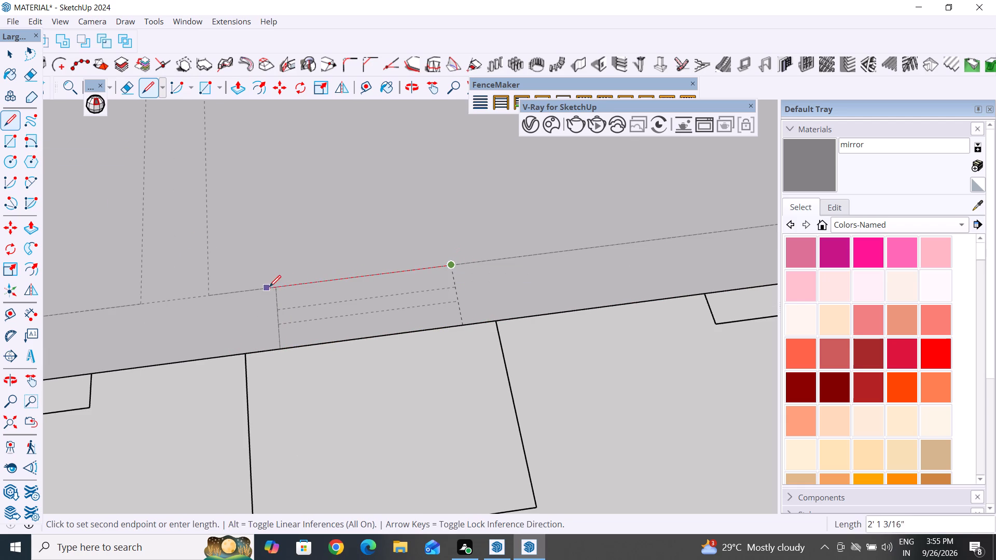
click(273, 288)
click(7, 49)
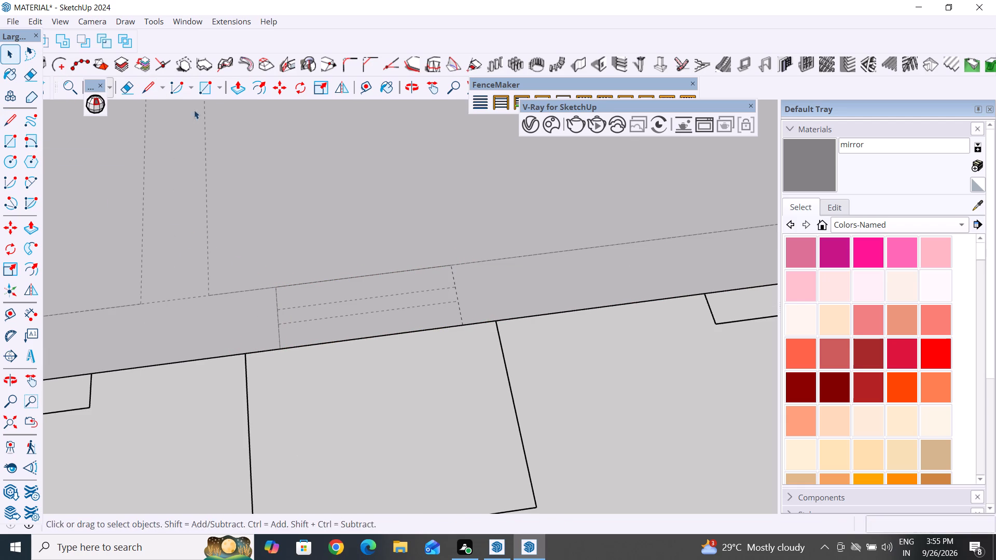
Push/pull the small window's rectangular outline up to a height of 3'.
click(237, 89)
click(358, 338)
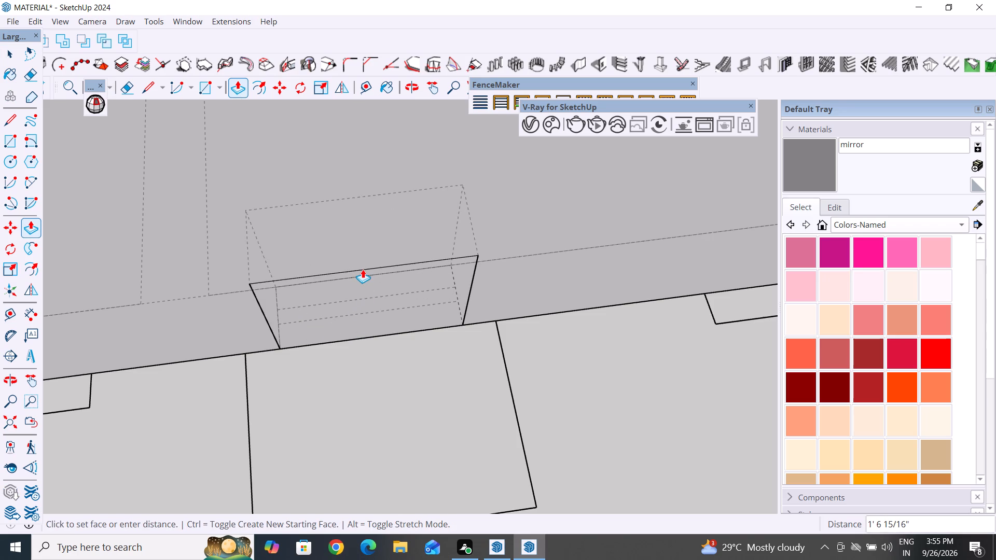
scroll(362, 269, down, 6)
middle_drag(362, 269, 325, 96)
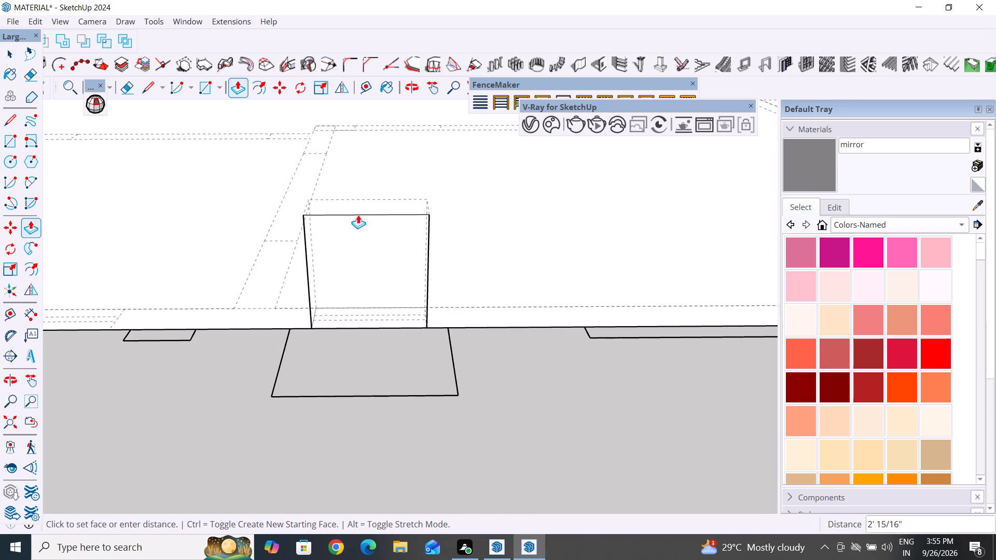
text(3')
key(Return)
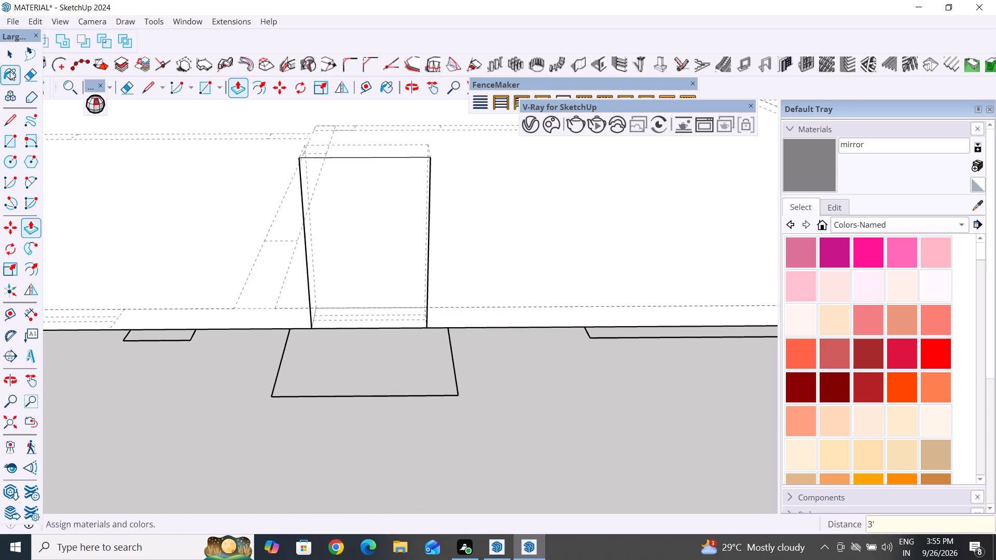
click(3, 55)
Pull the small window block's outer face out beyond the wall by about 1' 13/16".
click(393, 265)
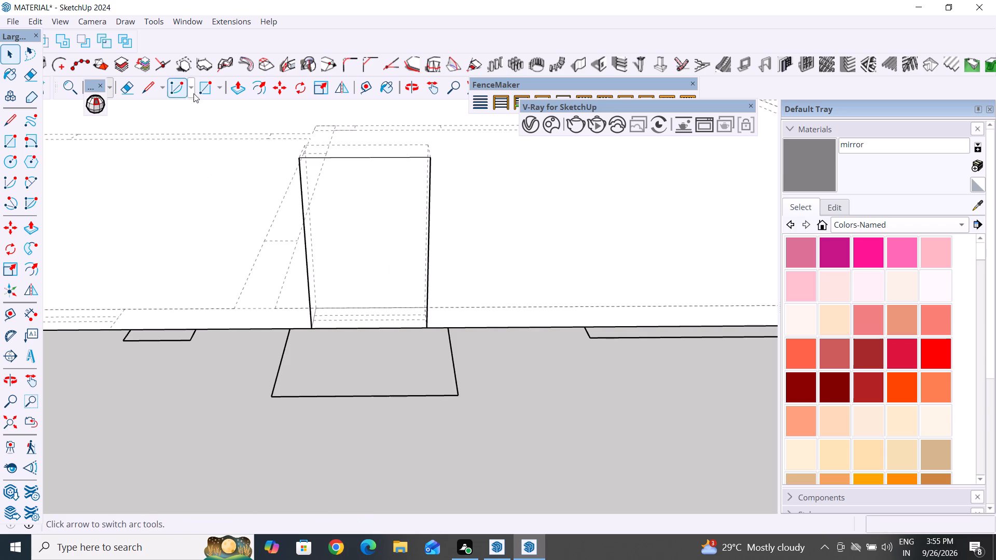
click(236, 87)
click(355, 229)
click(347, 255)
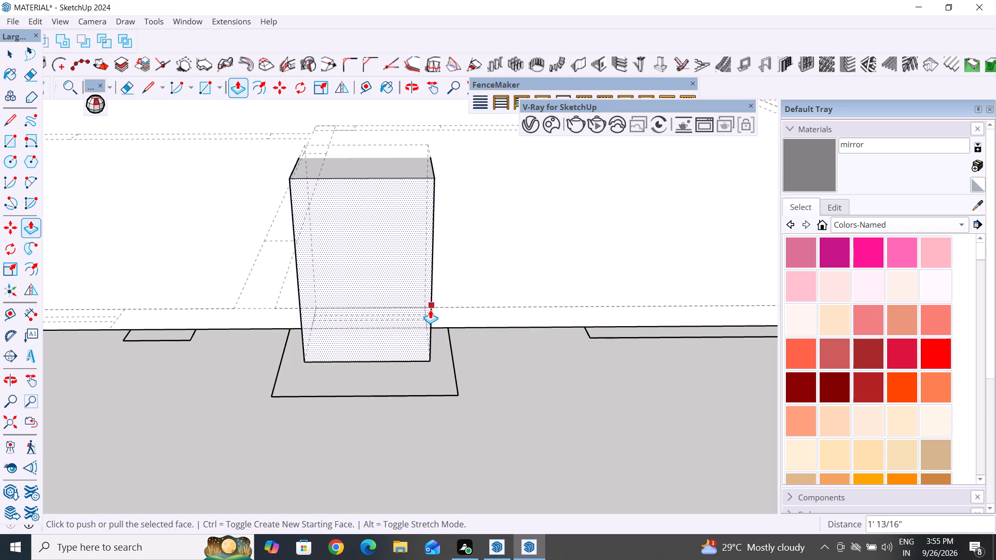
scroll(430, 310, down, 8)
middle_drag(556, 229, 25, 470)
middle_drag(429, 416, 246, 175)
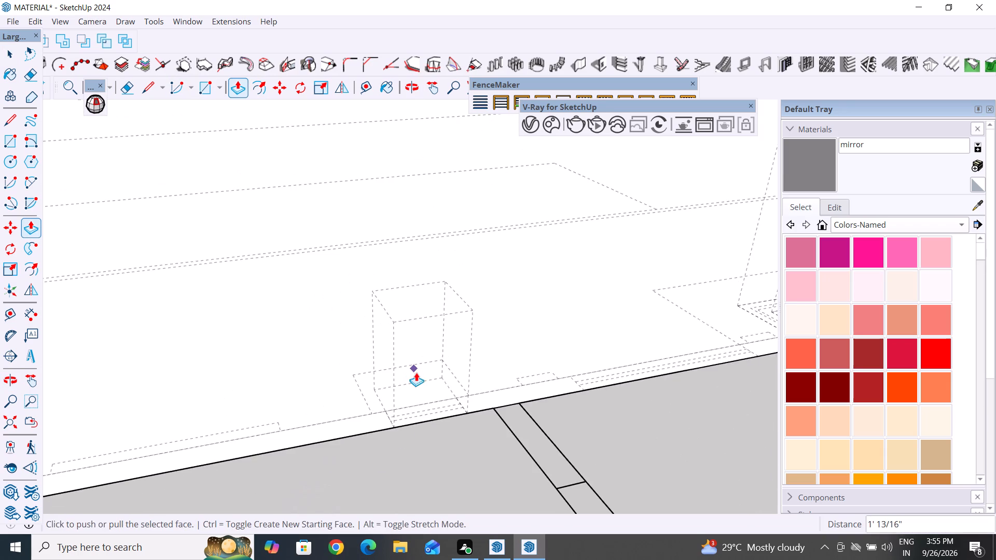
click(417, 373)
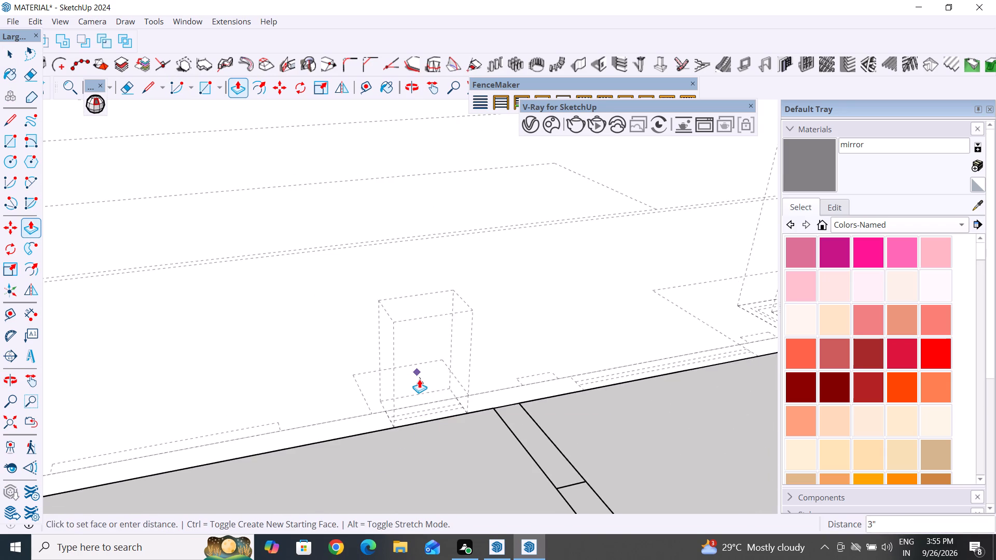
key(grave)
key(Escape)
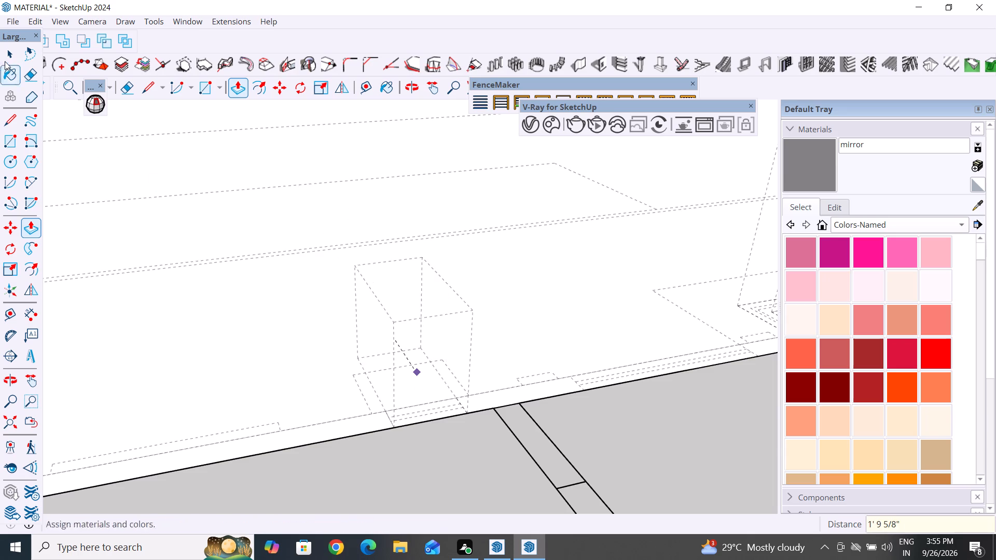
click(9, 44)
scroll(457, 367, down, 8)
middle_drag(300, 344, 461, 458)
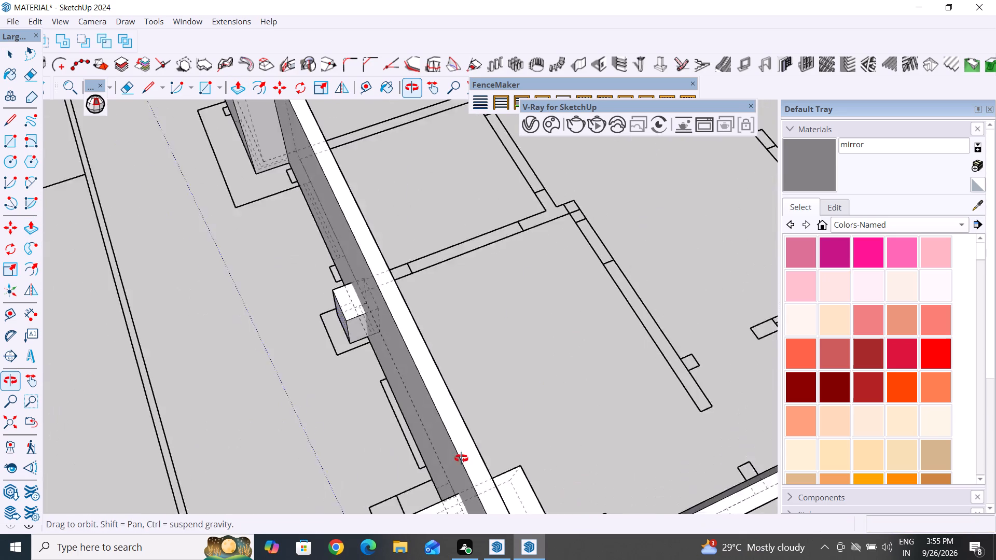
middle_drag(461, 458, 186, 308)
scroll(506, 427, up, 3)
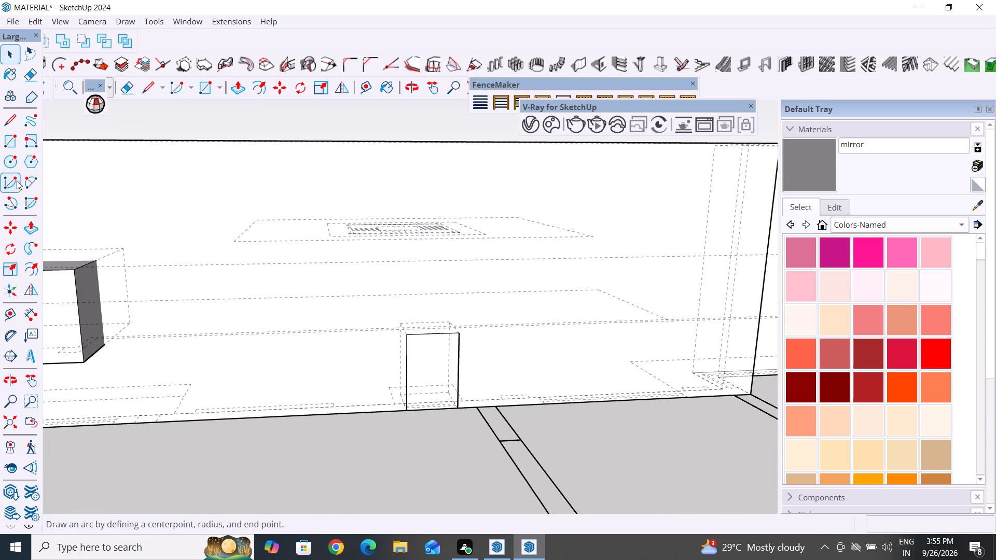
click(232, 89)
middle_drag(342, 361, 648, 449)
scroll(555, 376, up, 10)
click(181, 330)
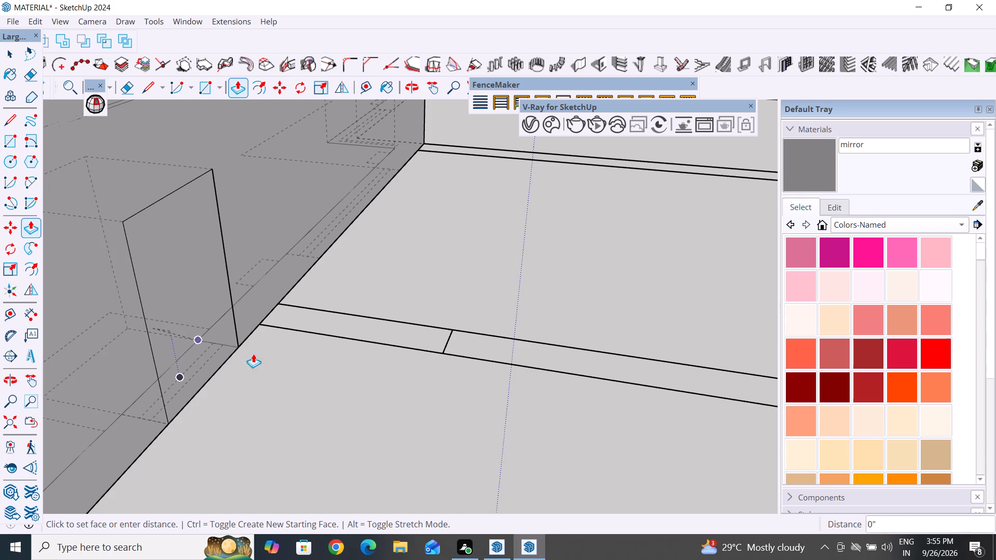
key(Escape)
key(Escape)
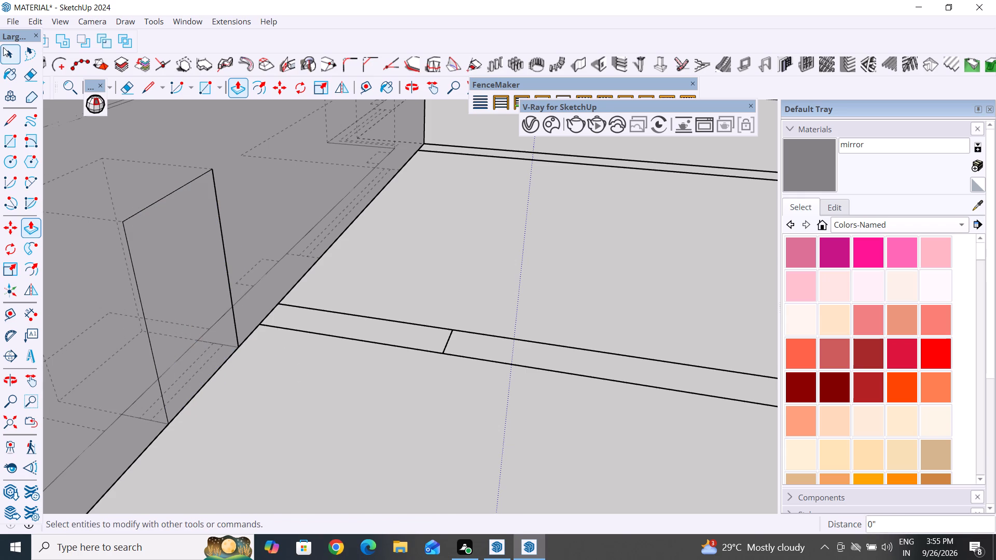
Pull the small window block's inner face into the room so the block passes through the whole wall, then deselect it.
click(7, 49)
click(289, 390)
click(182, 296)
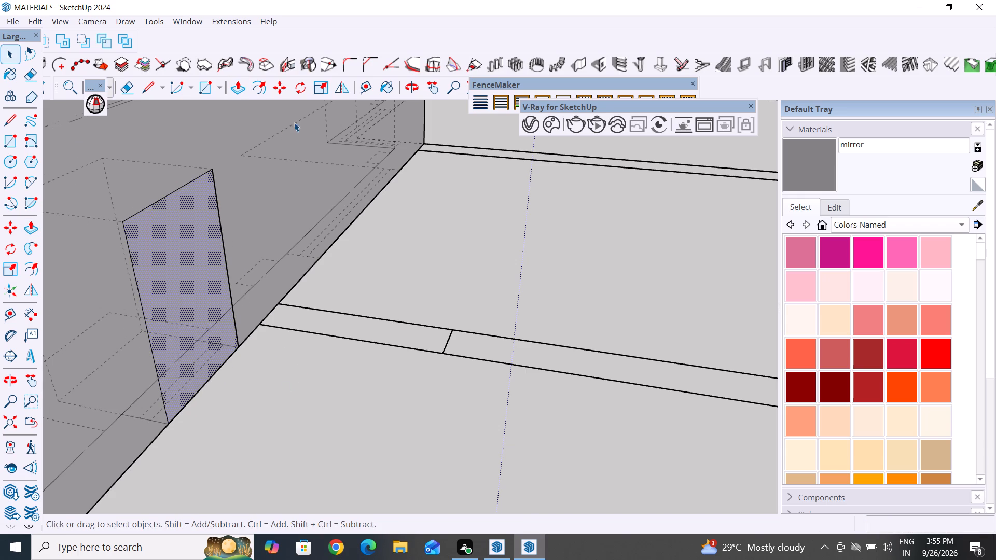
click(243, 88)
click(216, 276)
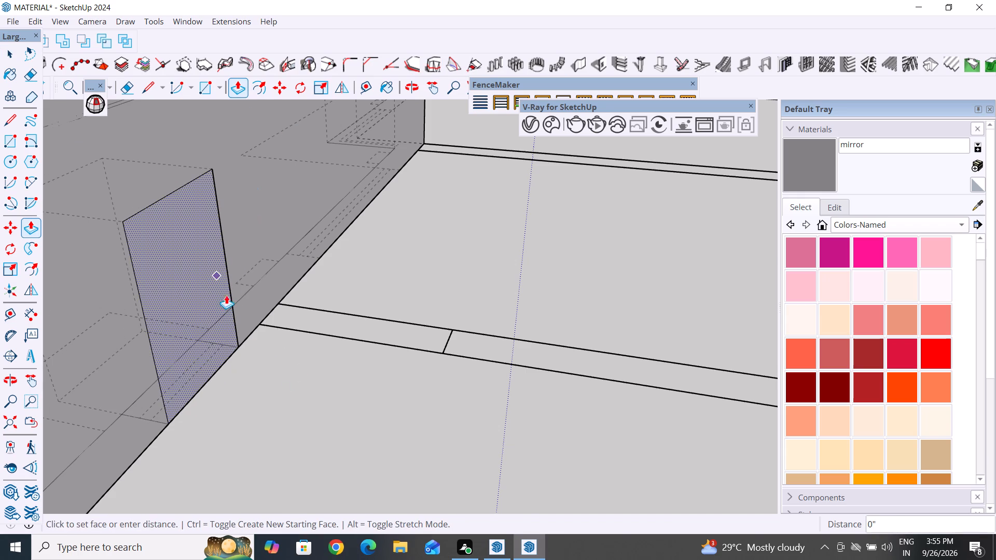
click(305, 367)
click(8, 52)
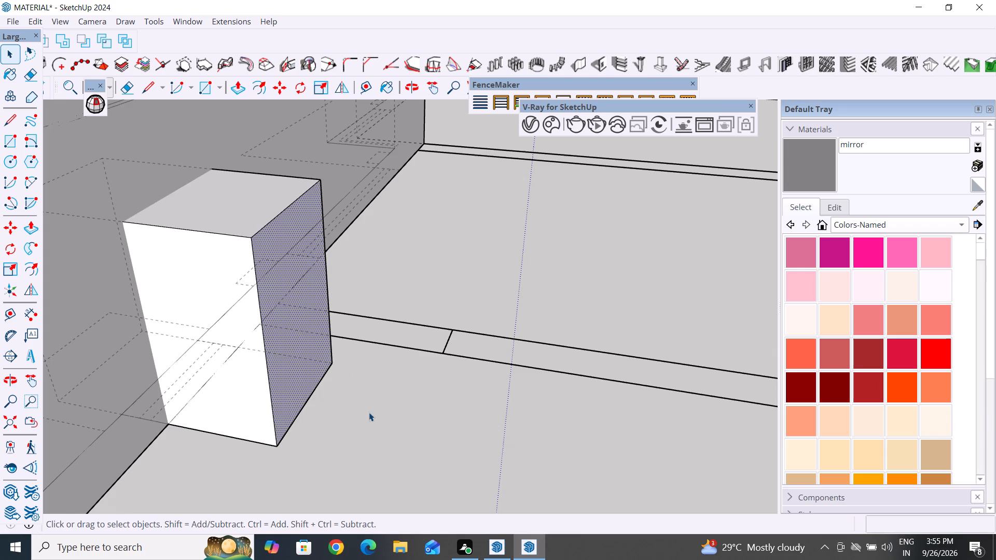
double_click(369, 412)
scroll(530, 255, down, 15)
middle_drag(370, 294, 777, 276)
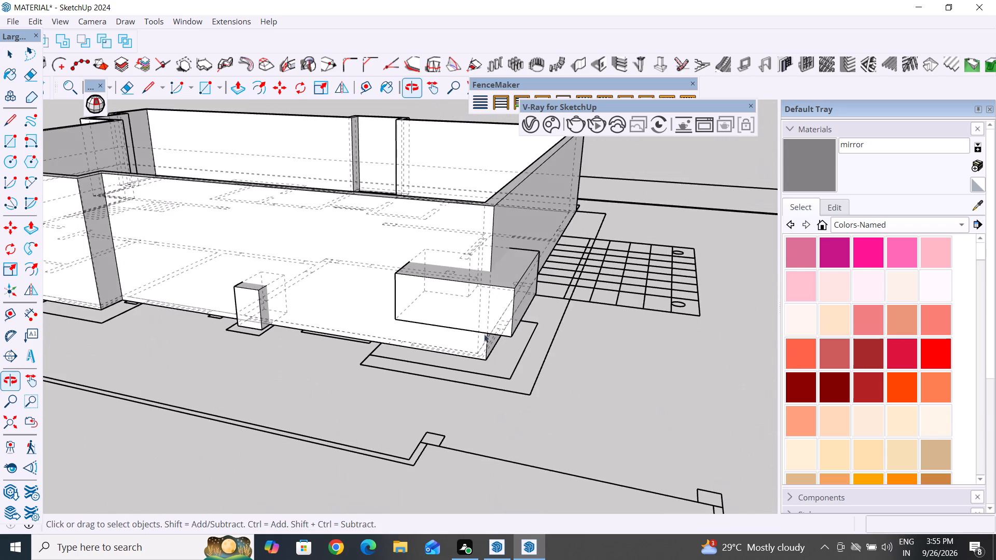
Select the whole small window block on the side wall and move it straight up 3' to sill height.
middle_drag(377, 334, 568, 330)
scroll(568, 330, down, 6)
middle_drag(408, 423, 269, 499)
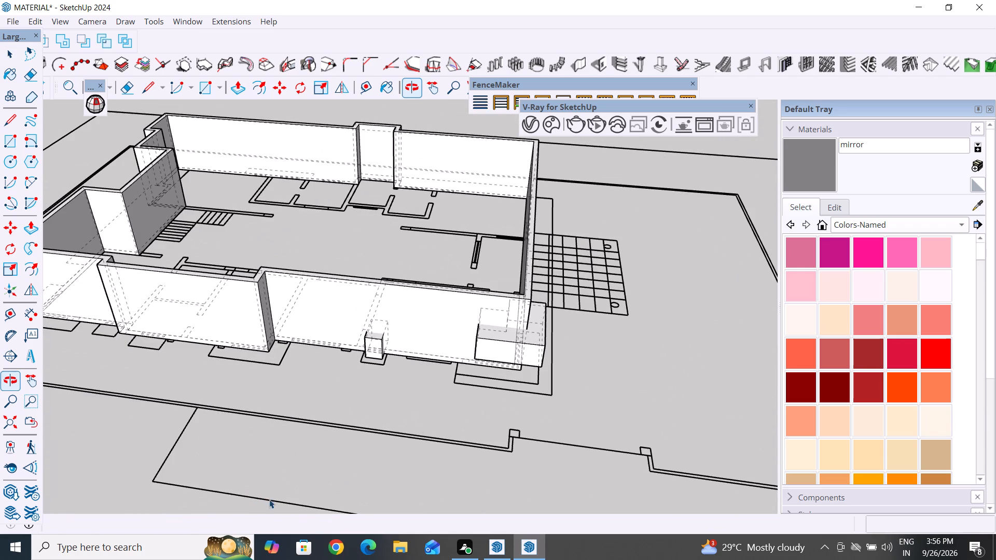
click(431, 307)
middle_drag(386, 346, 399, 314)
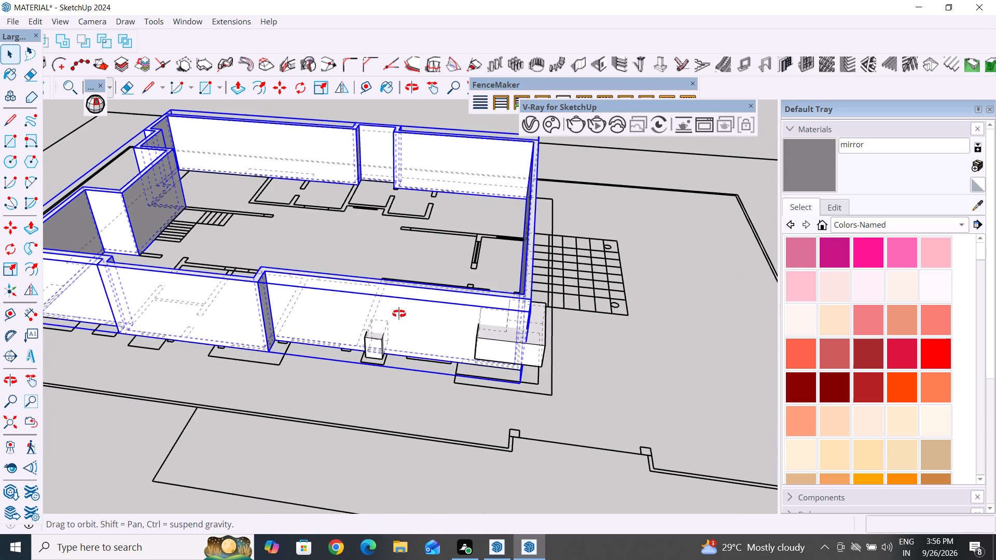
middle_drag(399, 314, 432, 222)
click(387, 393)
middle_drag(381, 349, 655, 373)
scroll(489, 377, up, 9)
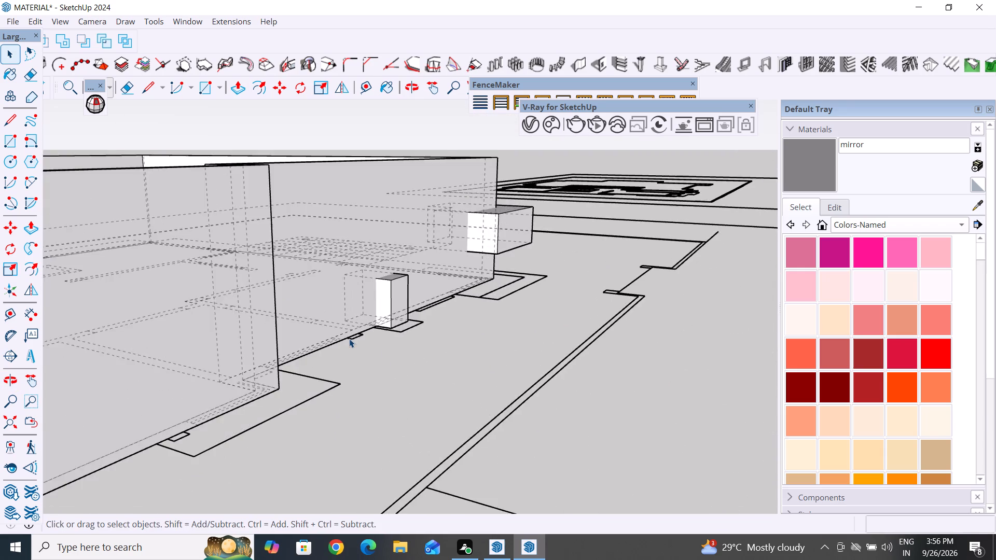
scroll(349, 339, up, 3)
middle_drag(379, 315, 389, 364)
click(409, 310)
triple_click(409, 310)
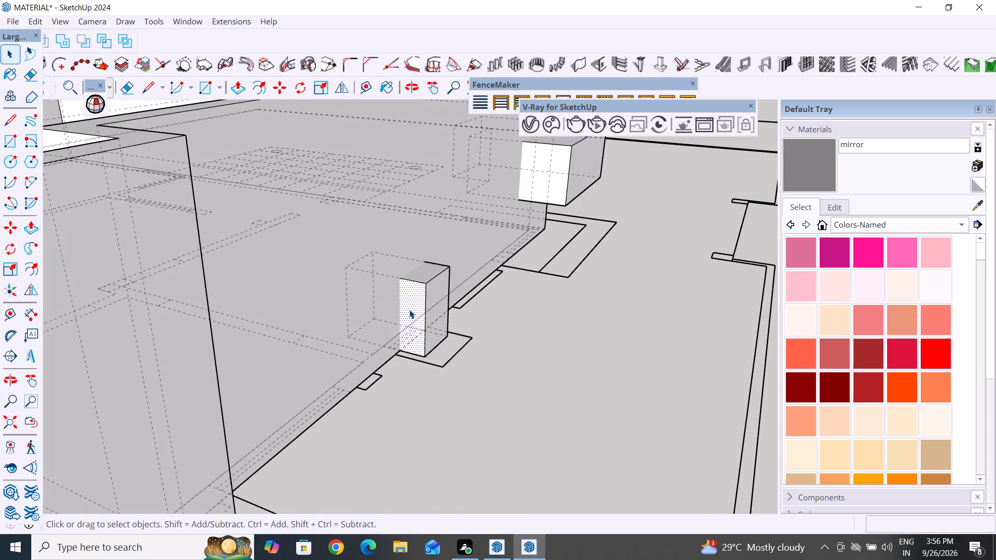
text(m)
key(space)
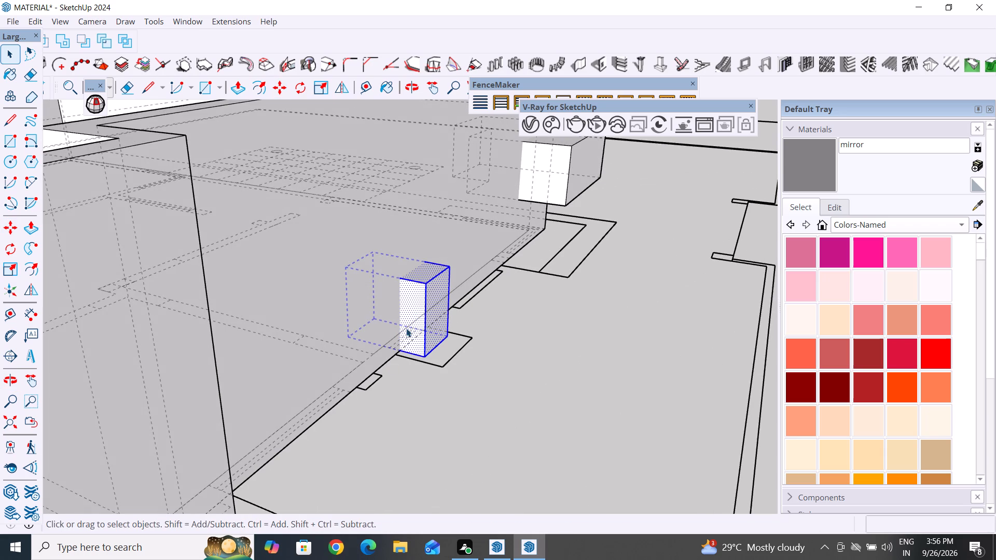
key(m)
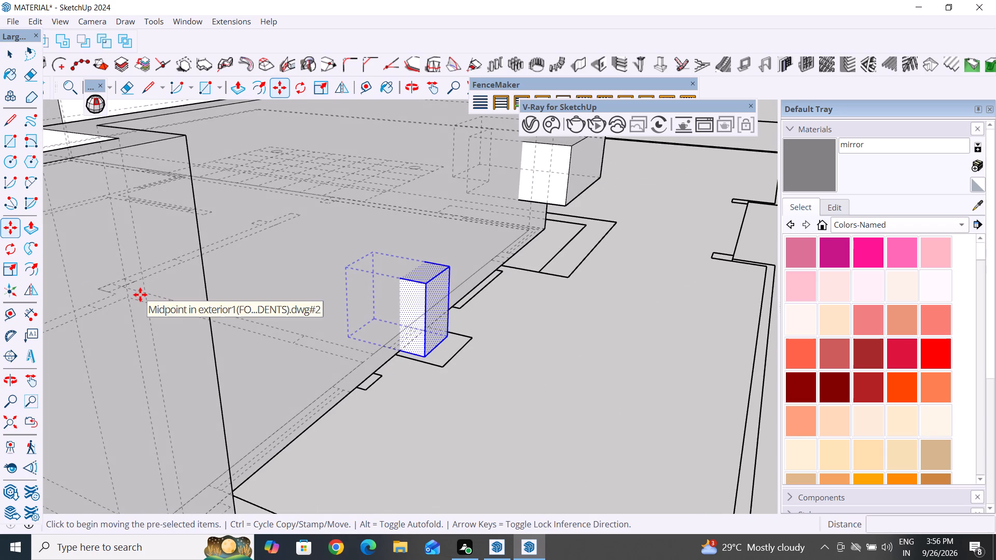
key(Return)
click(400, 353)
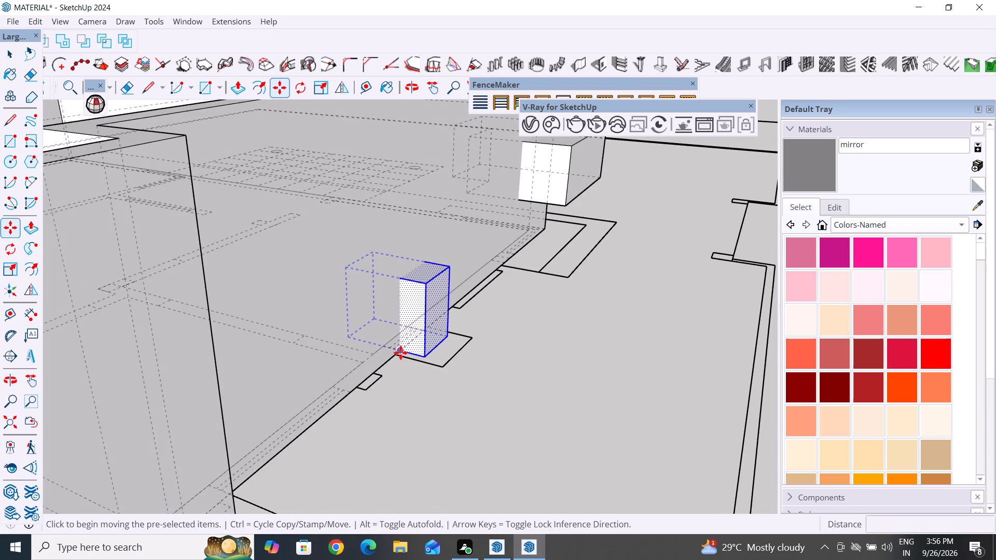
text(3')
key(Return)
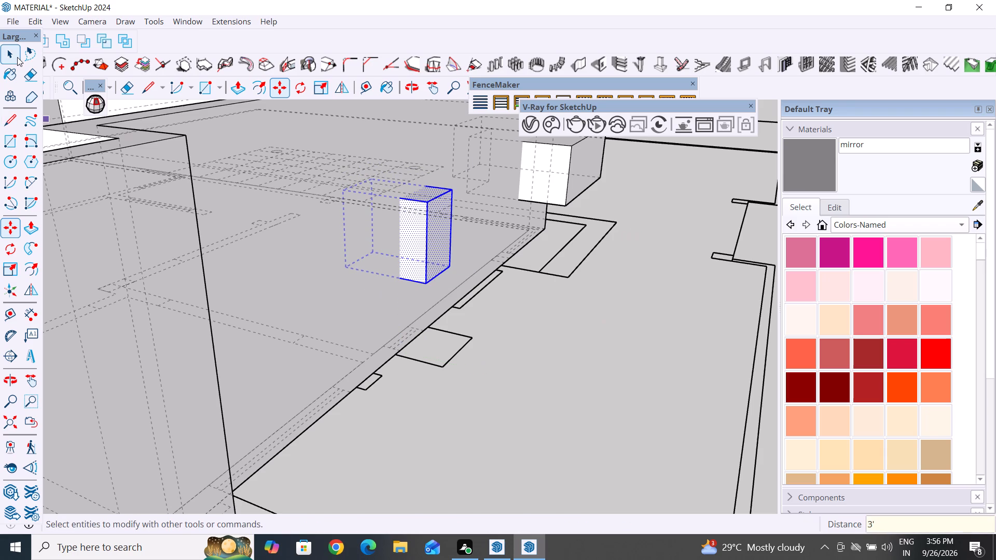
click(15, 53)
click(607, 559)
click(574, 445)
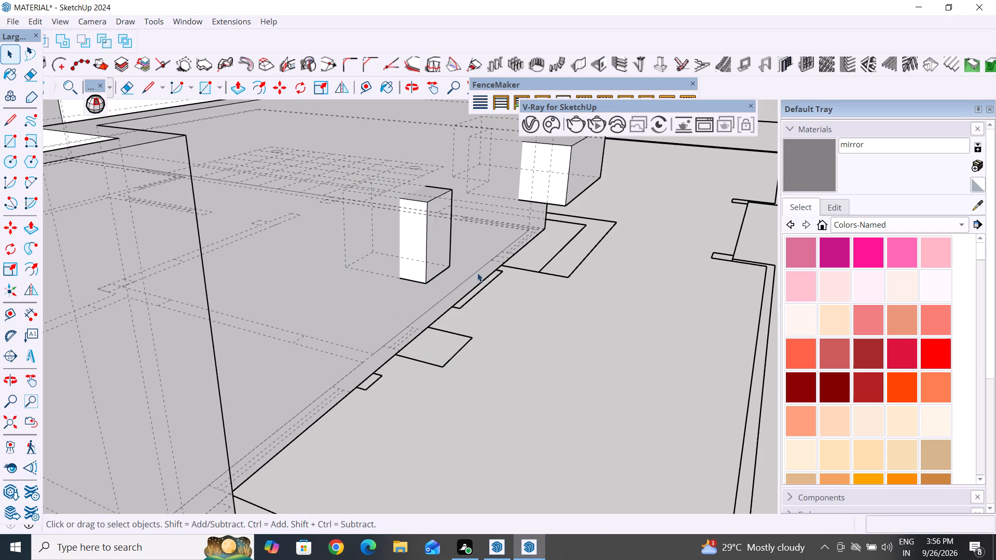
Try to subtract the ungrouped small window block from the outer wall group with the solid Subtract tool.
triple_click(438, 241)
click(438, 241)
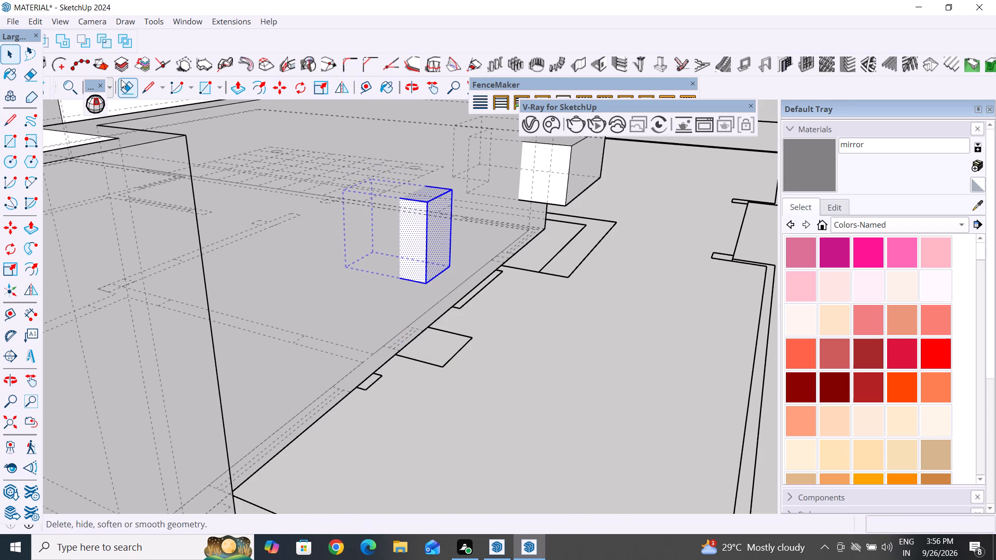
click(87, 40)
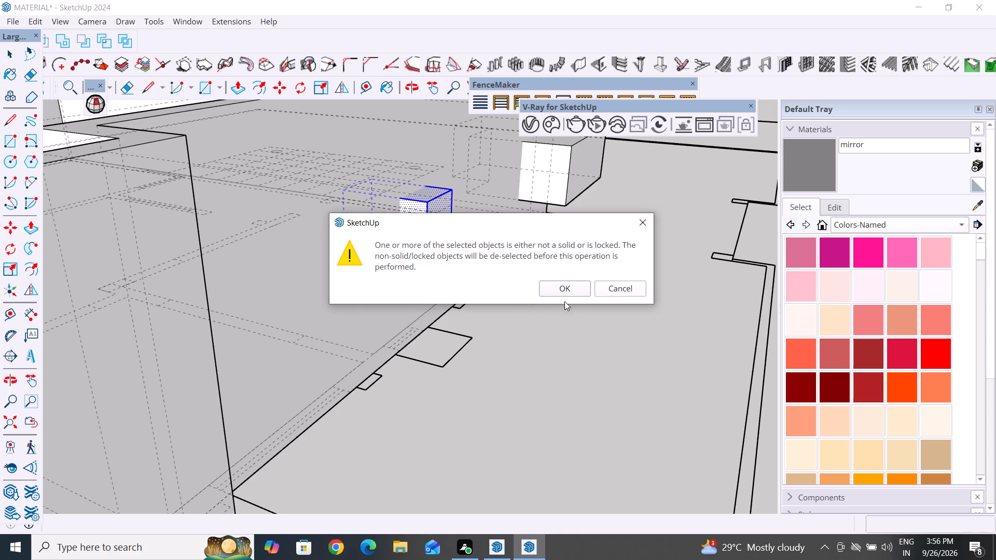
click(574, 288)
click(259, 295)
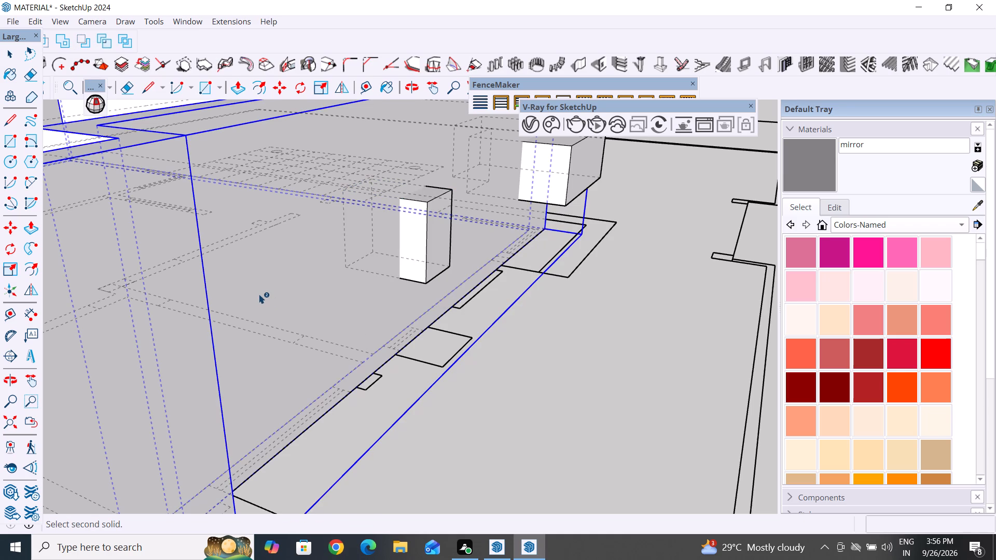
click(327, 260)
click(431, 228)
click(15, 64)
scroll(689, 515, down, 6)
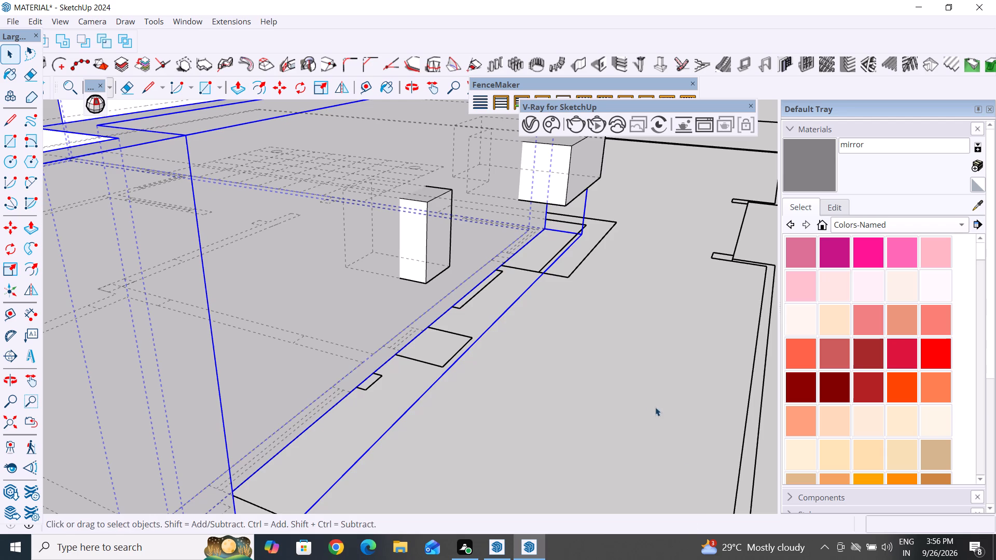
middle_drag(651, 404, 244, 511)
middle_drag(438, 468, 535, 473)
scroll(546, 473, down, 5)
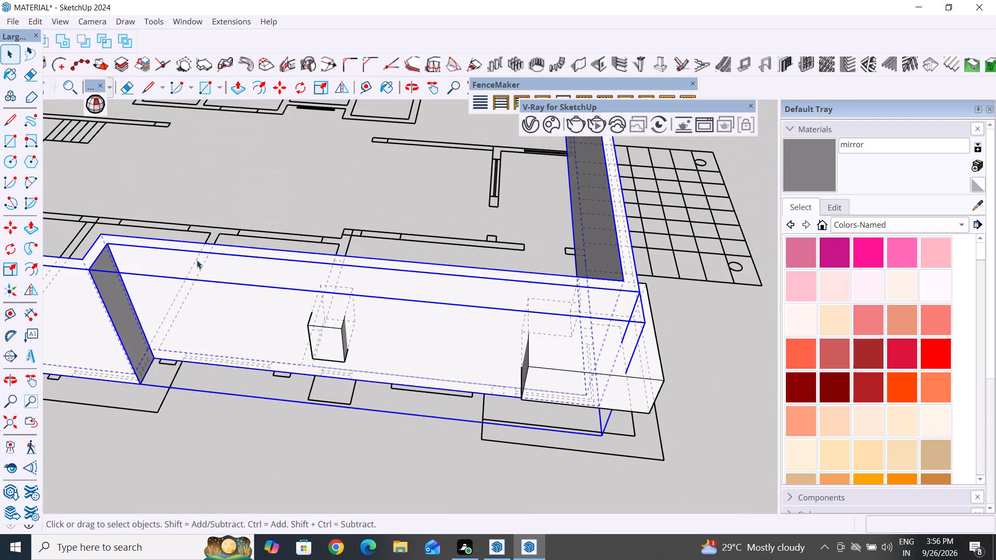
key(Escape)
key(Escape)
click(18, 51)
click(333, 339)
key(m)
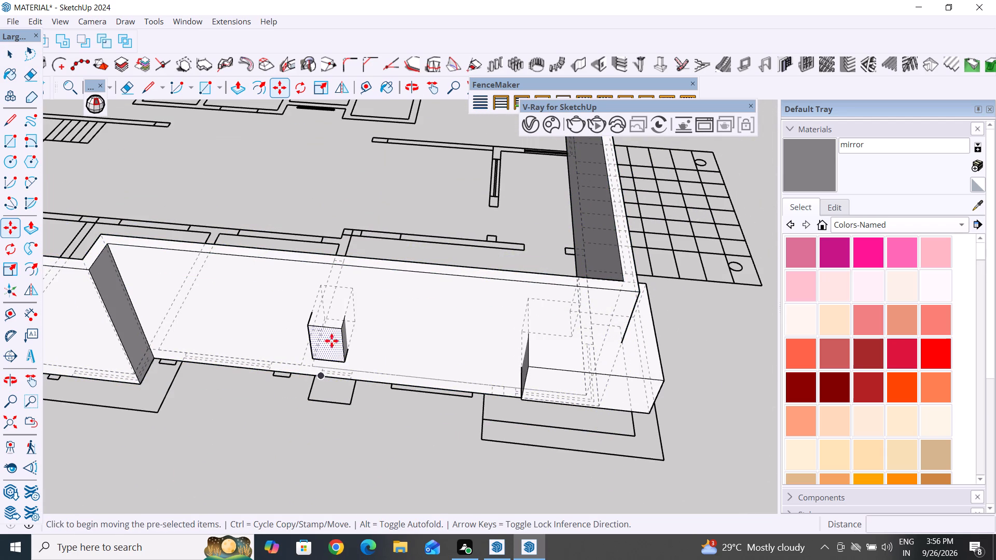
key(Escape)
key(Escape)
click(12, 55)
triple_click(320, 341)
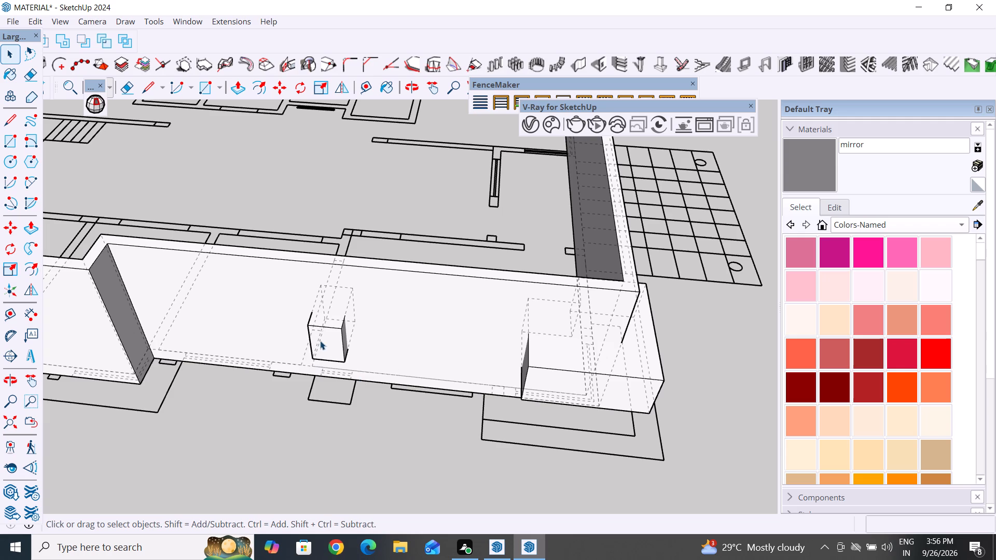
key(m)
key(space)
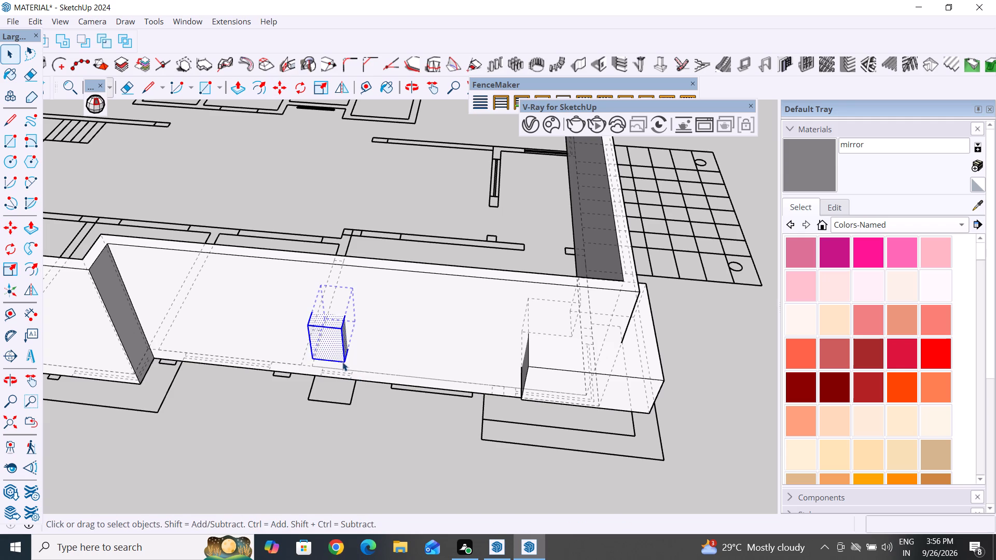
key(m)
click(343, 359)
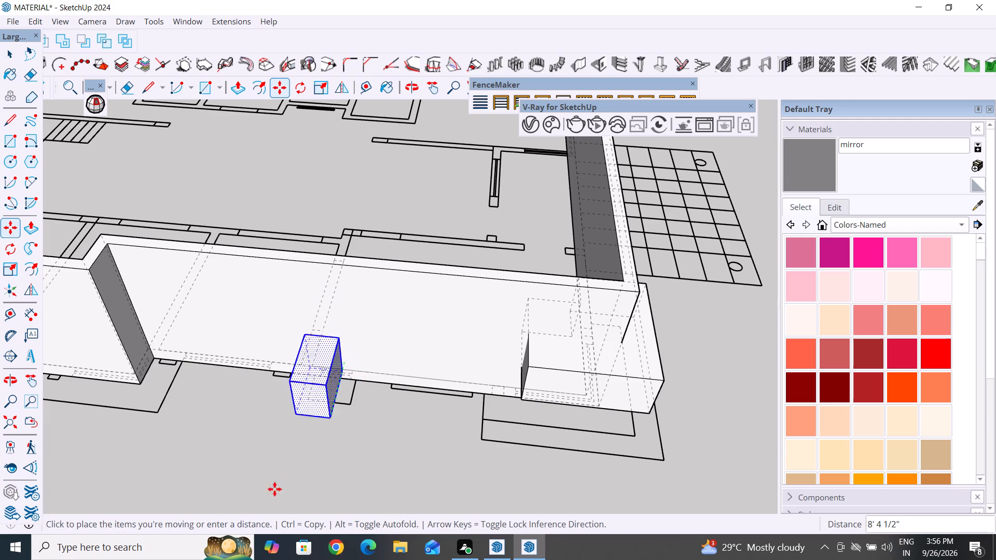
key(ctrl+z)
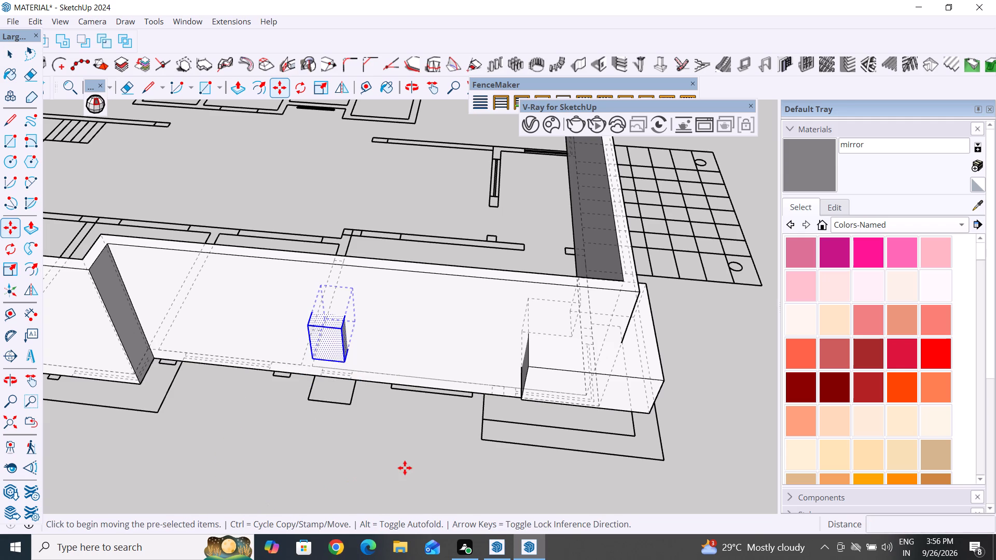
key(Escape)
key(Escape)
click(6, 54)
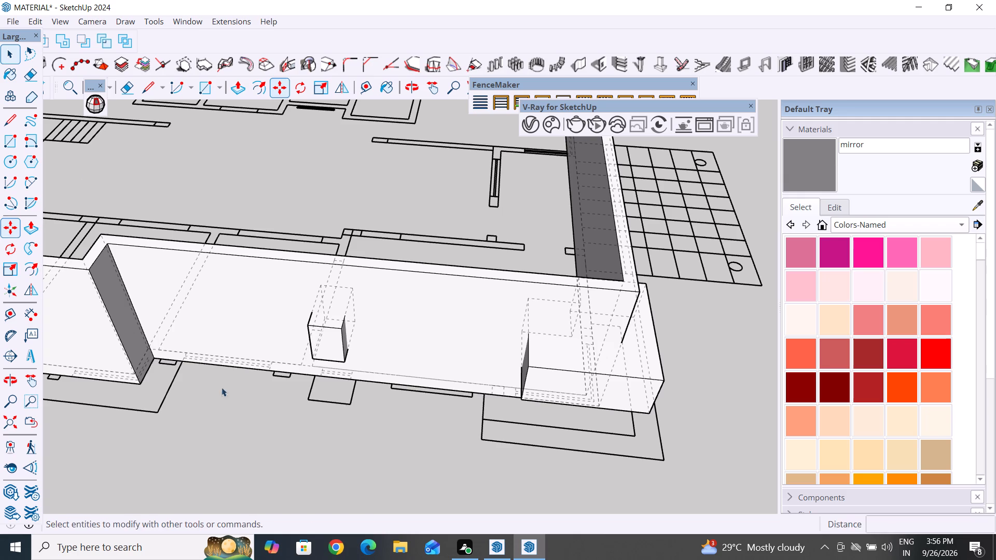
Make the small window block's faces and edges into a group, then deselect it.
double_click(333, 461)
triple_click(325, 340)
click(325, 340)
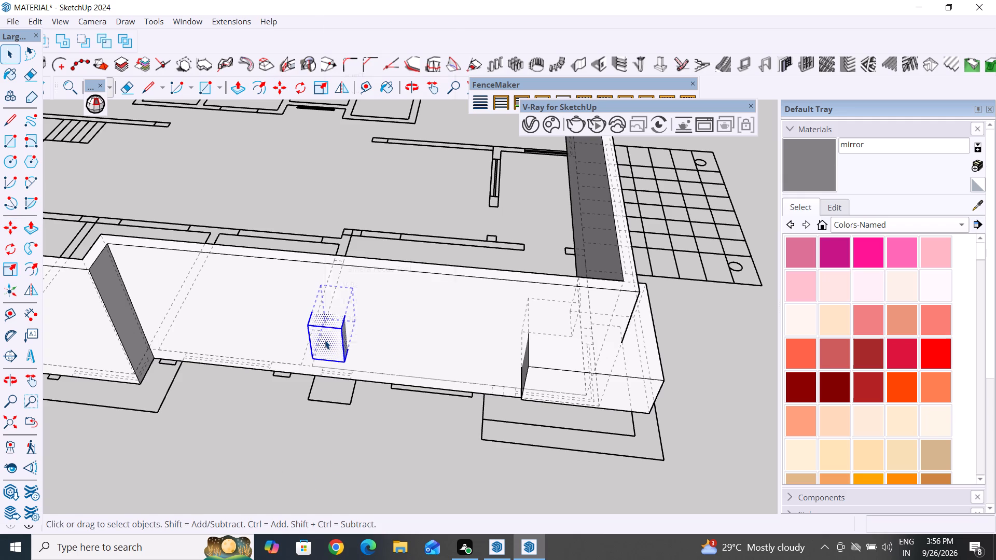
right_click(325, 340)
click(362, 121)
click(271, 483)
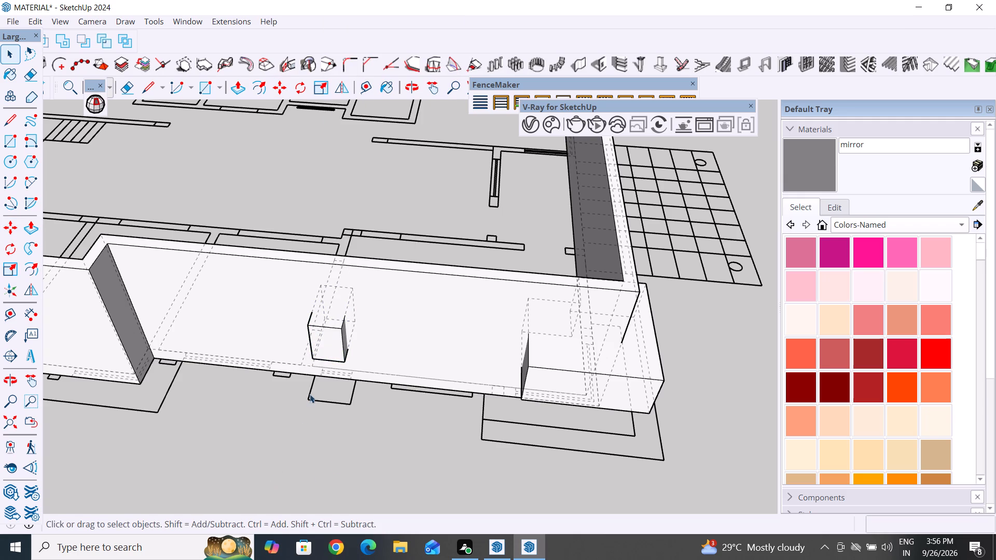
click(263, 297)
click(361, 480)
Subtract the grouped small window block from the outer wall group to cut the small window opening.
middle_drag(326, 440, 589, 299)
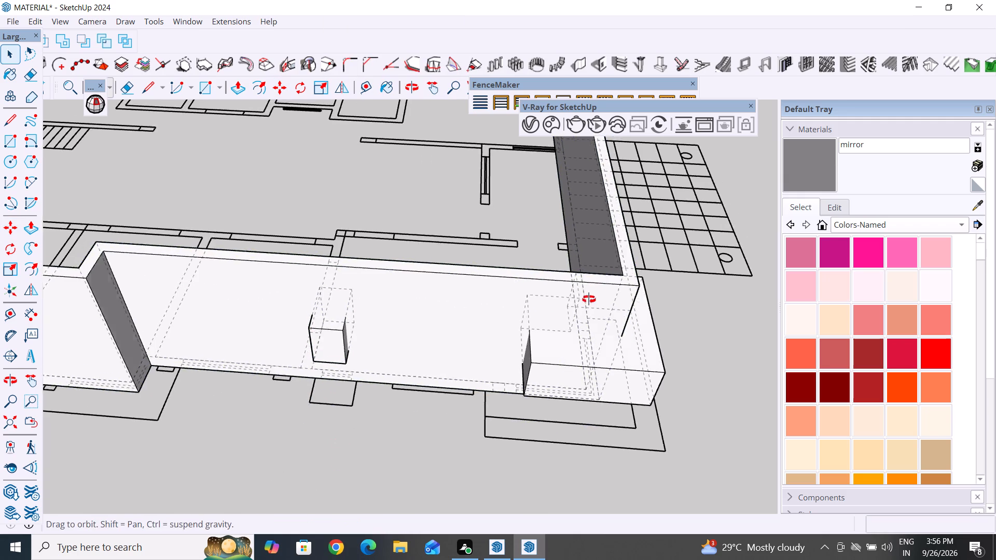
middle_drag(589, 299, 613, 256)
scroll(613, 256, down, 1)
scroll(527, 447, down, 5)
scroll(625, 283, up, 6)
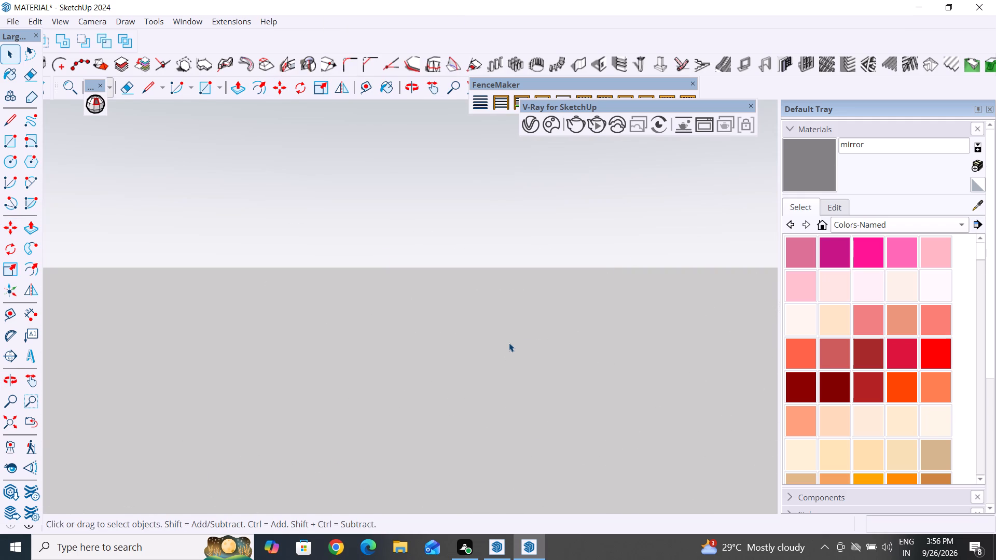
scroll(509, 343, down, 20)
scroll(509, 343, down, 1)
scroll(398, 443, up, 9)
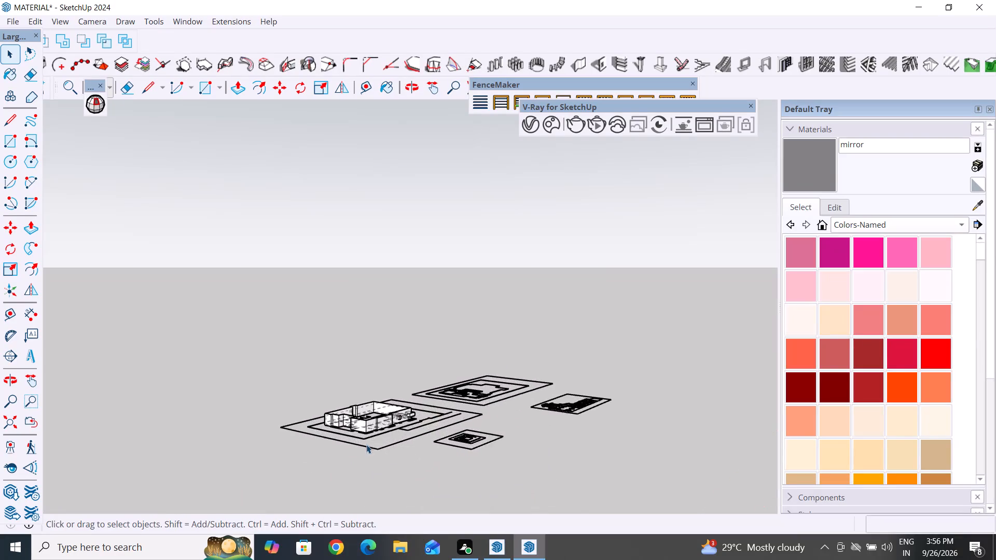
scroll(366, 444, up, 20)
scroll(366, 444, up, 1)
click(552, 463)
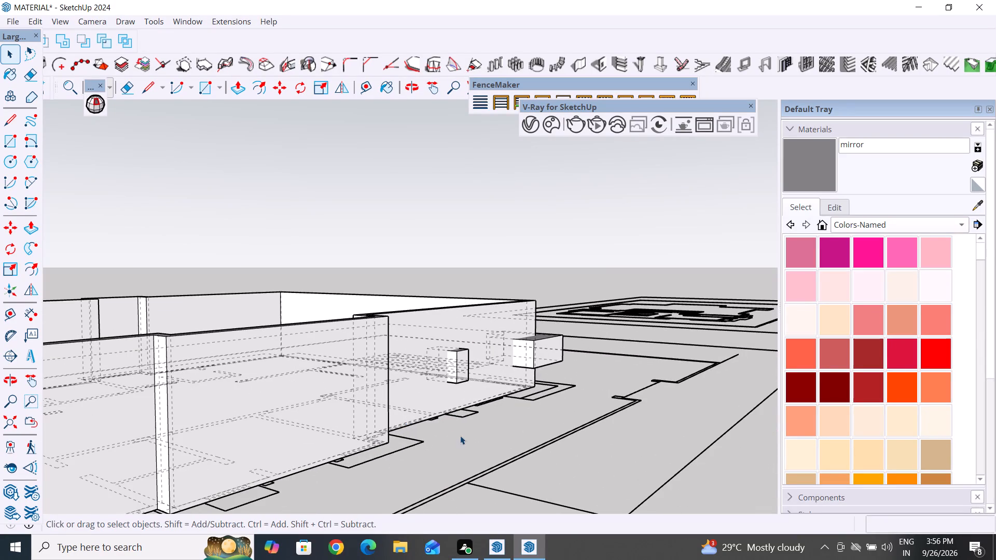
middle_drag(460, 436, 487, 474)
scroll(505, 444, up, 5)
click(516, 431)
key(Escape)
key(Escape)
click(455, 340)
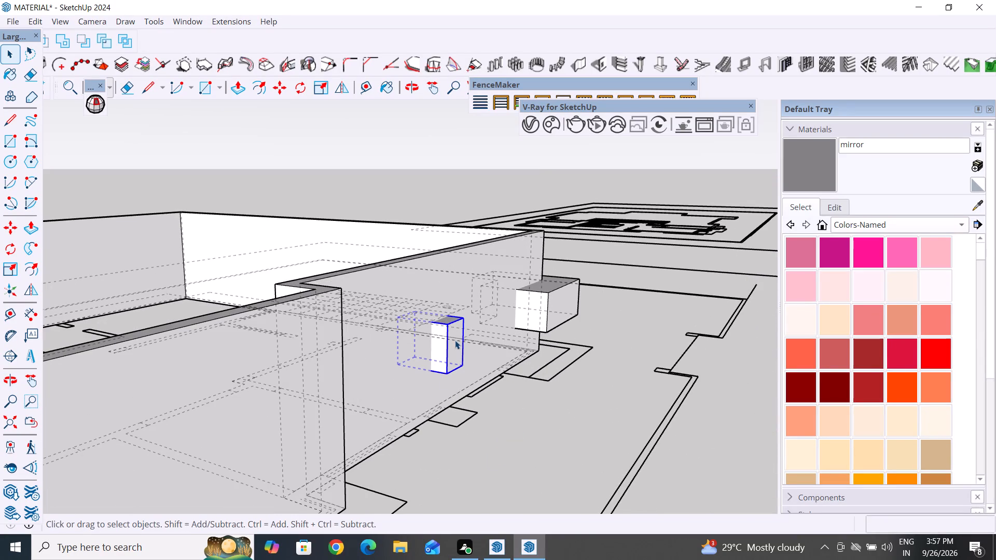
click(87, 40)
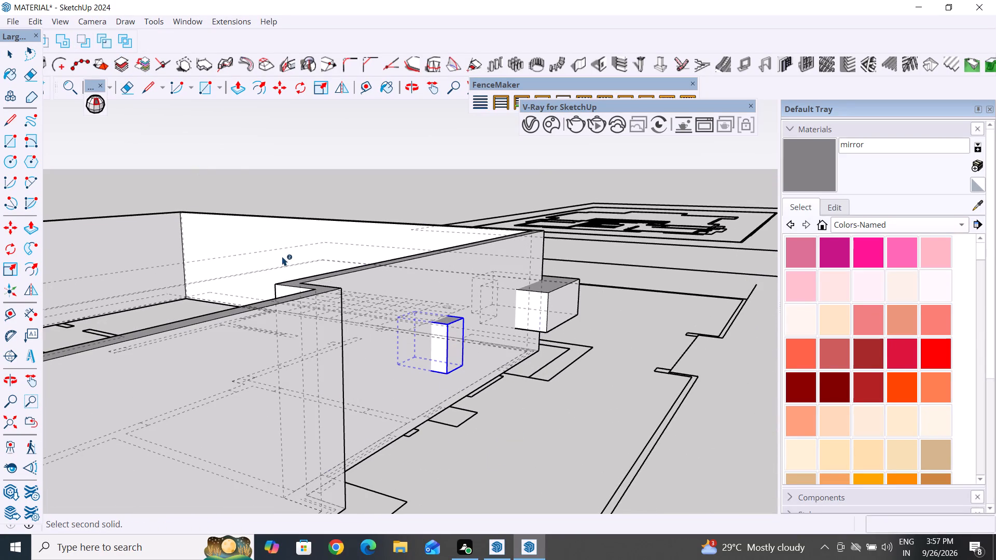
click(313, 350)
Make the large corner window block's faces and edges into a group, then deselect it.
middle_drag(559, 360, 441, 428)
scroll(485, 383, down, 3)
click(543, 362)
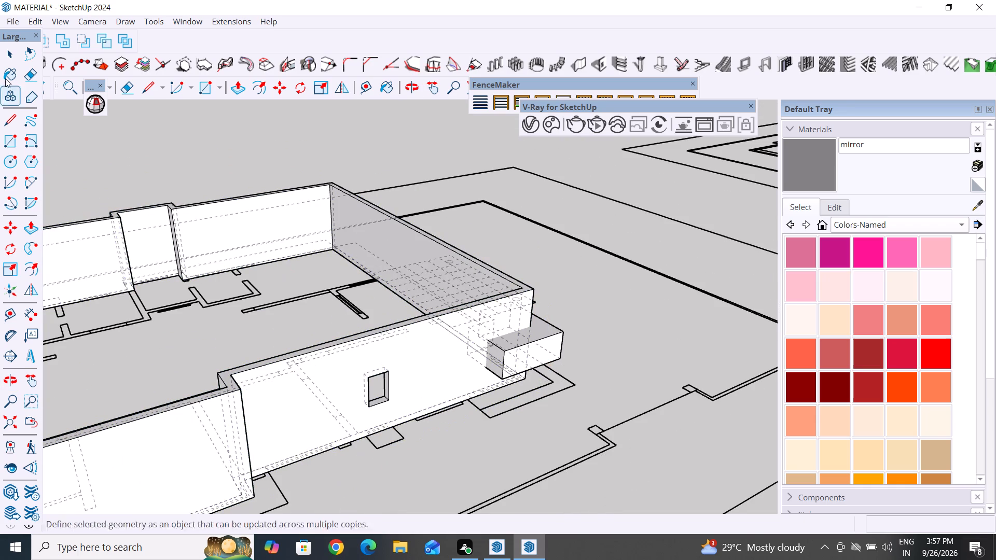
click(5, 58)
click(549, 330)
triple_click(550, 347)
click(550, 347)
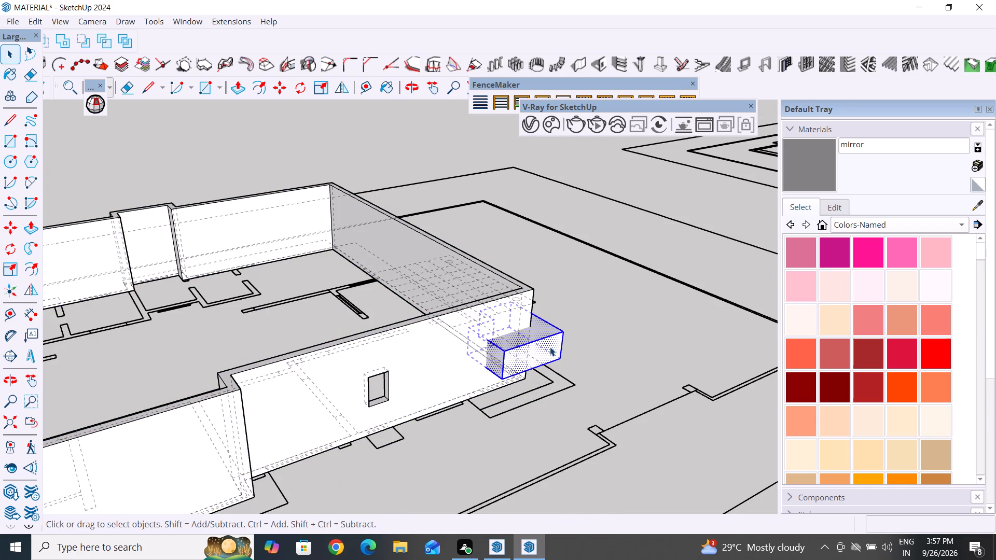
right_click(550, 347)
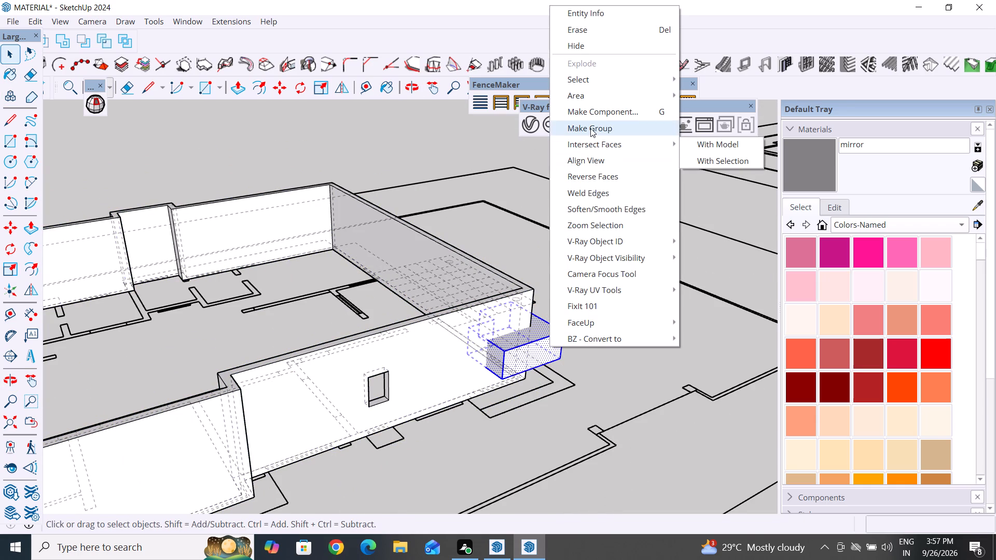
click(590, 130)
click(294, 165)
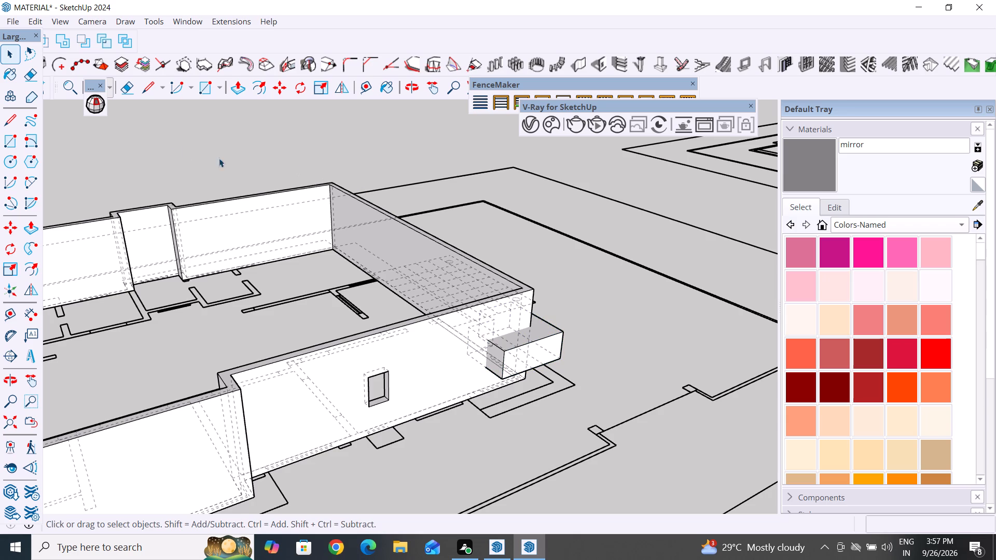
click(197, 129)
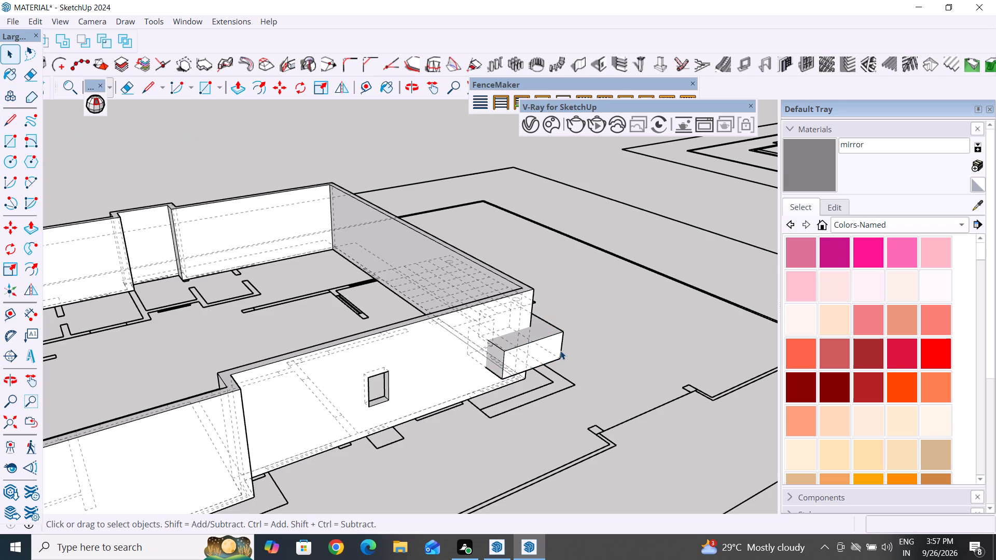
Subtract the grouped large corner window block from the outer wall group to cut the corner opening, then deselect the wall.
click(560, 351)
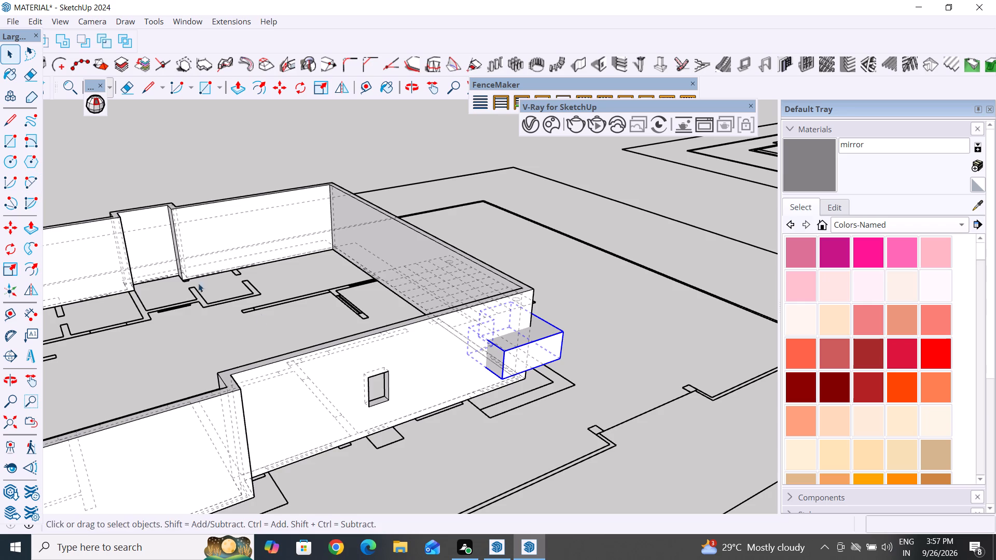
click(81, 42)
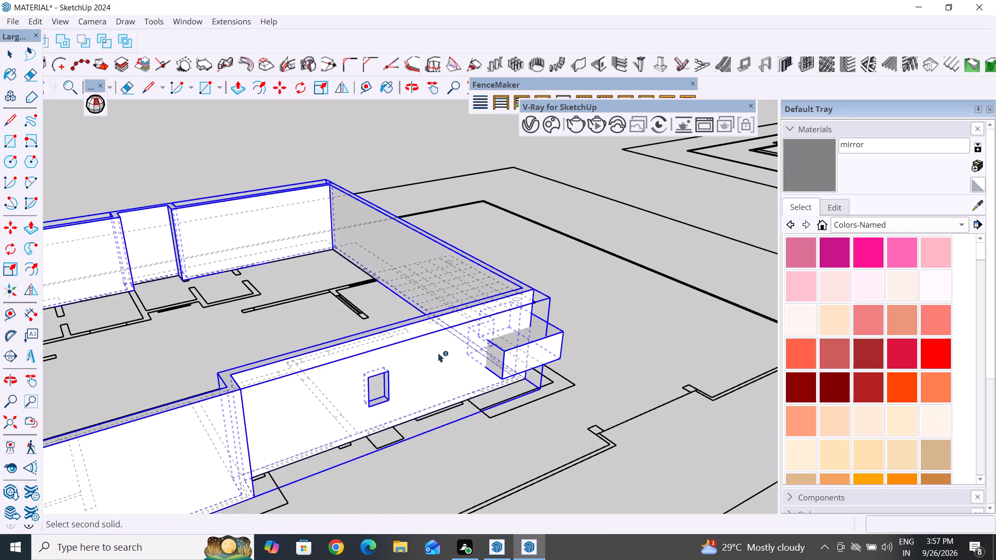
click(425, 346)
click(11, 56)
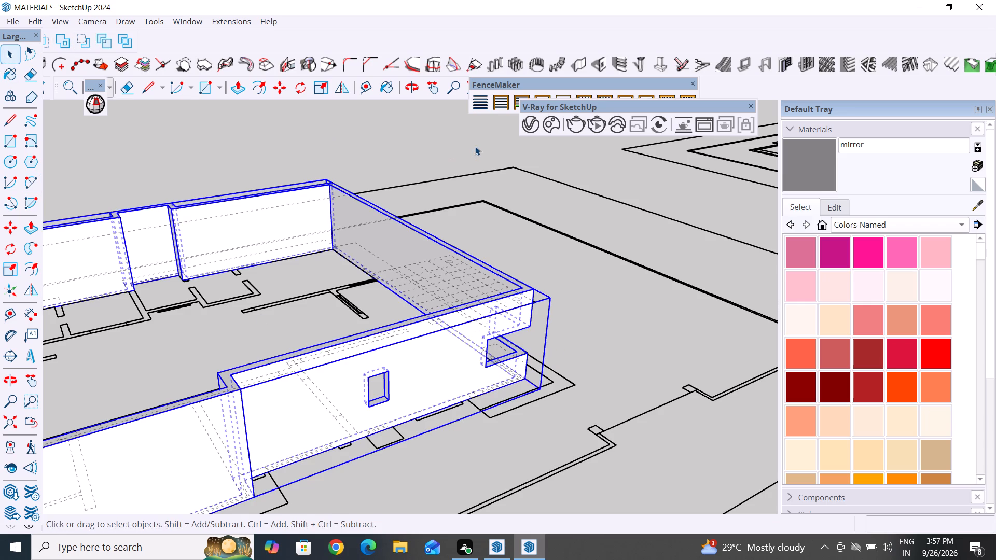
click(476, 145)
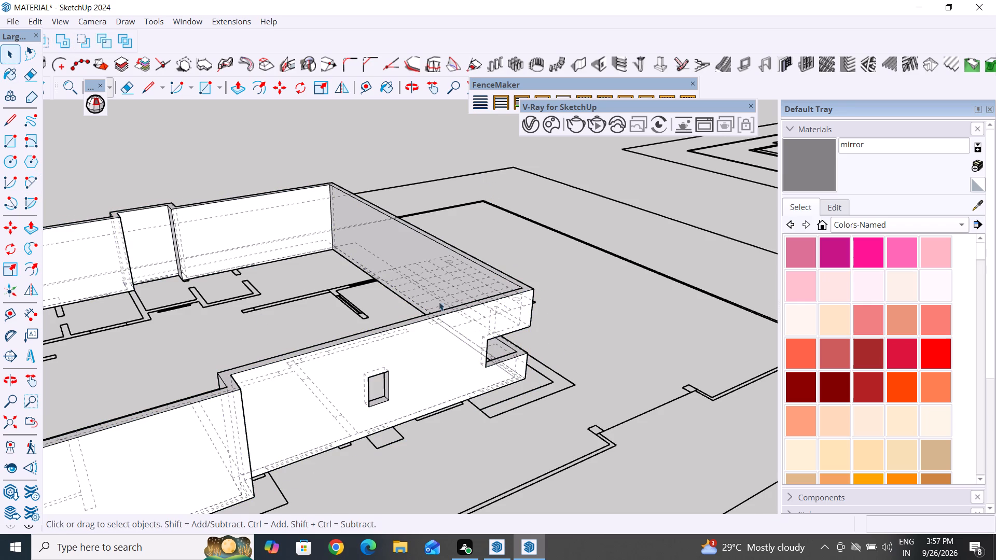
Draw a 6' by 9" rectangle over the plan window between the wall's inner step and the small window opening.
scroll(511, 254, down, 12)
middle_drag(512, 353, 364, 404)
scroll(352, 370, up, 10)
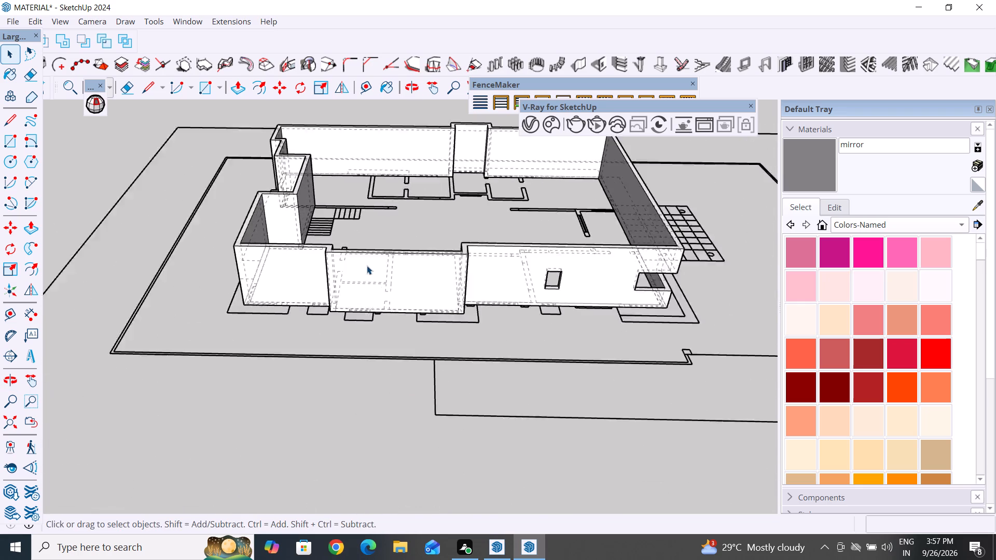
scroll(367, 265, up, 3)
middle_drag(396, 356, 404, 414)
scroll(421, 406, up, 7)
middle_drag(555, 390, 444, 388)
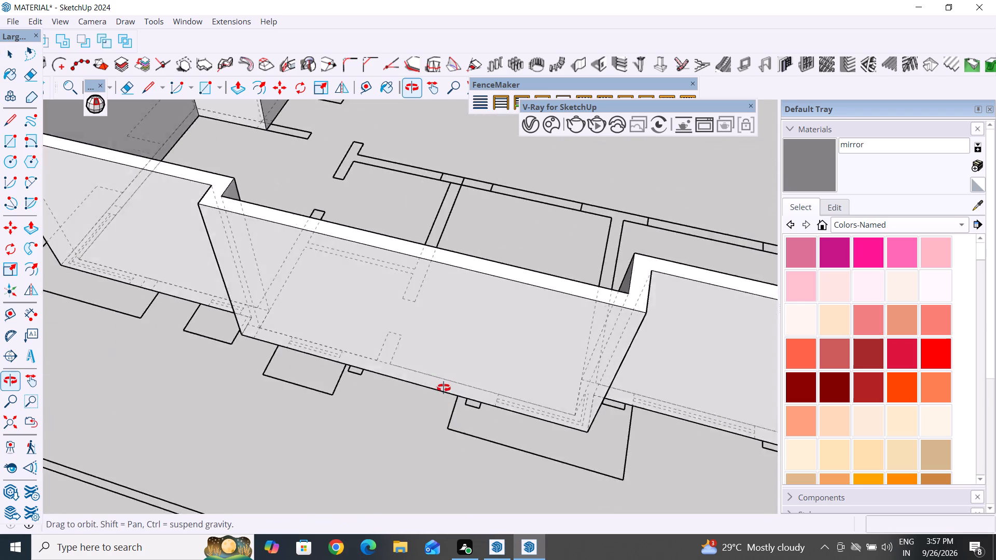
middle_drag(444, 388, 441, 385)
scroll(342, 273, down, 6)
scroll(537, 428, up, 5)
middle_drag(443, 397, 620, 424)
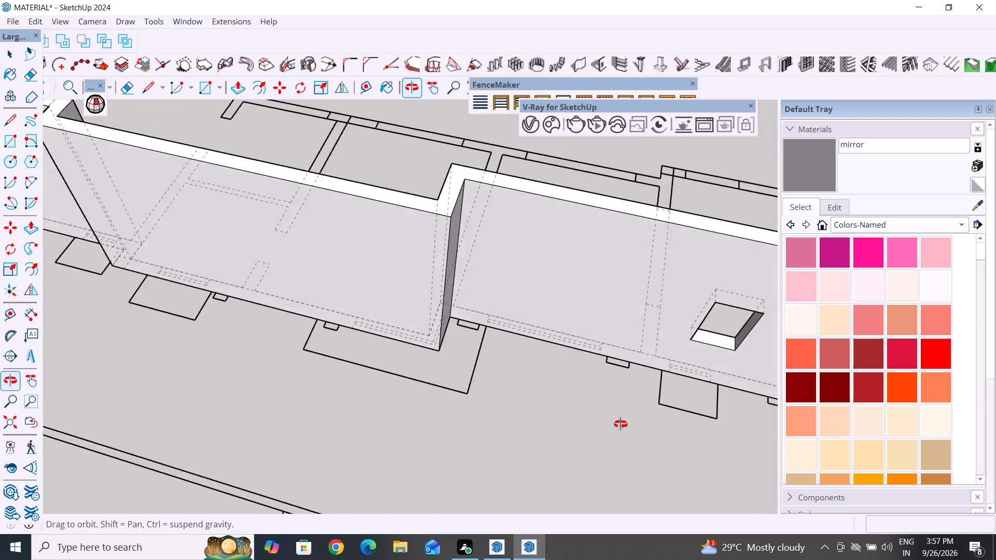
middle_drag(620, 424, 627, 422)
scroll(683, 294, up, 5)
middle_drag(644, 314, 539, 277)
scroll(634, 313, up, 1)
scroll(538, 347, down, 6)
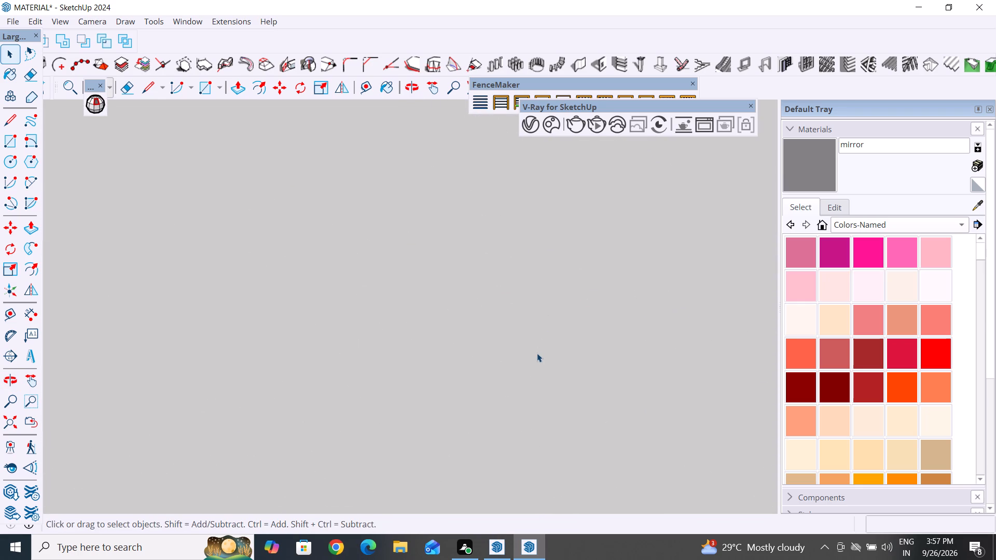
scroll(537, 353, down, 8)
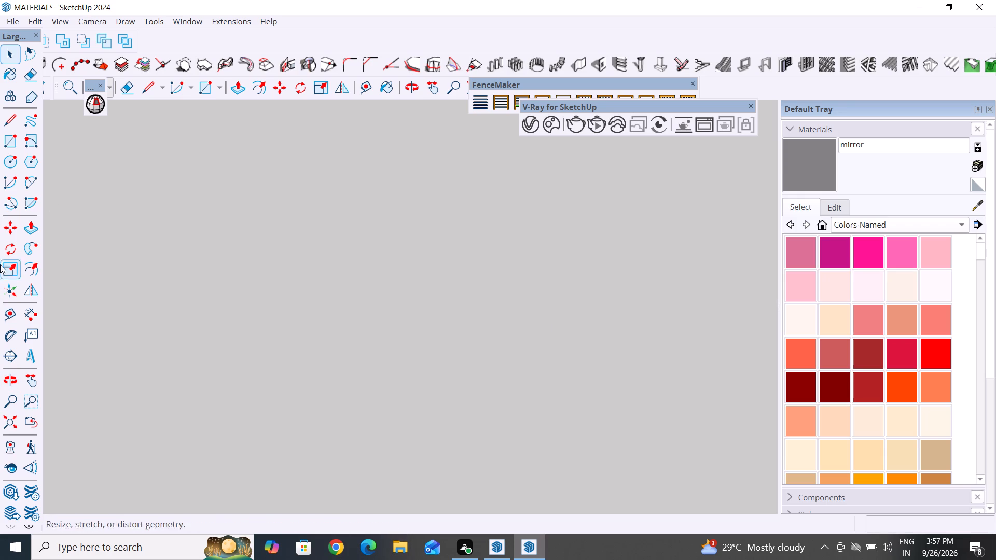
click(13, 415)
scroll(390, 402, down, 6)
scroll(631, 380, up, 2)
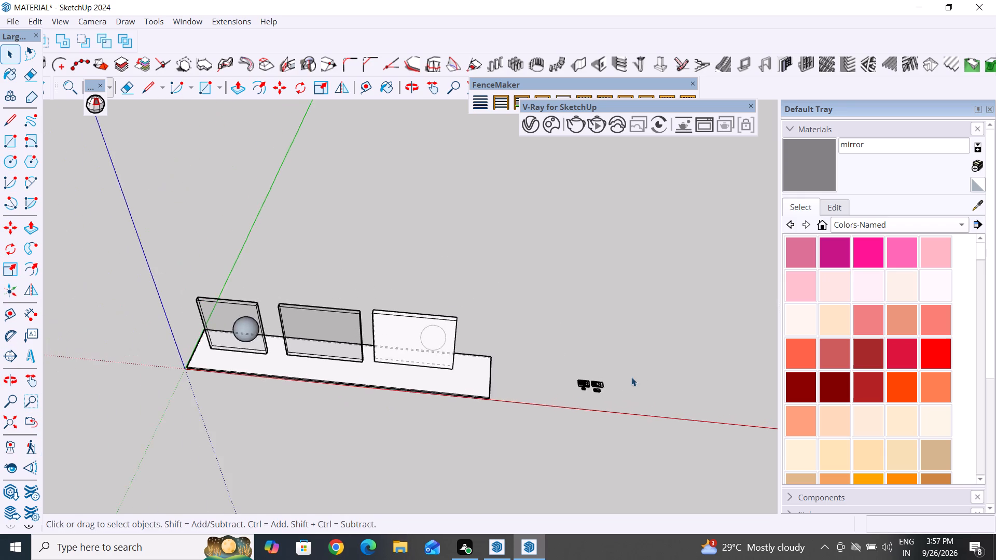
scroll(631, 377, up, 20)
scroll(631, 377, up, 12)
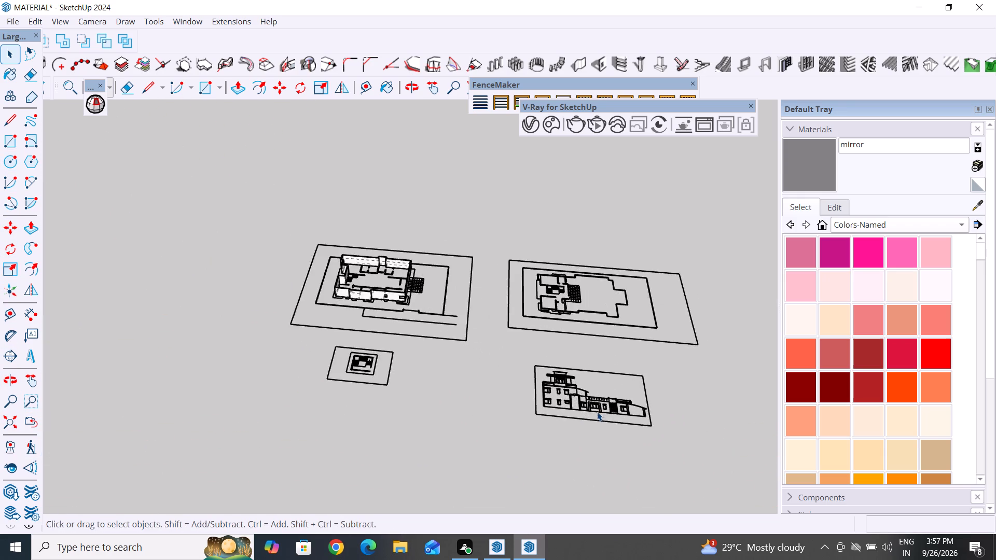
scroll(597, 412, up, 4)
middle_drag(538, 449, 565, 437)
scroll(39, 221, up, 5)
scroll(198, 173, up, 3)
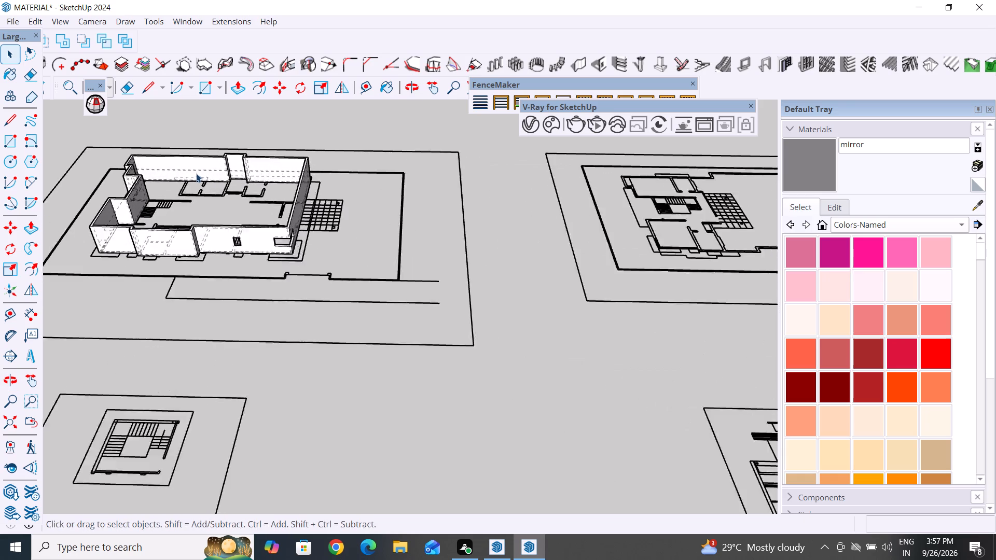
scroll(196, 173, up, 13)
scroll(169, 244, up, 6)
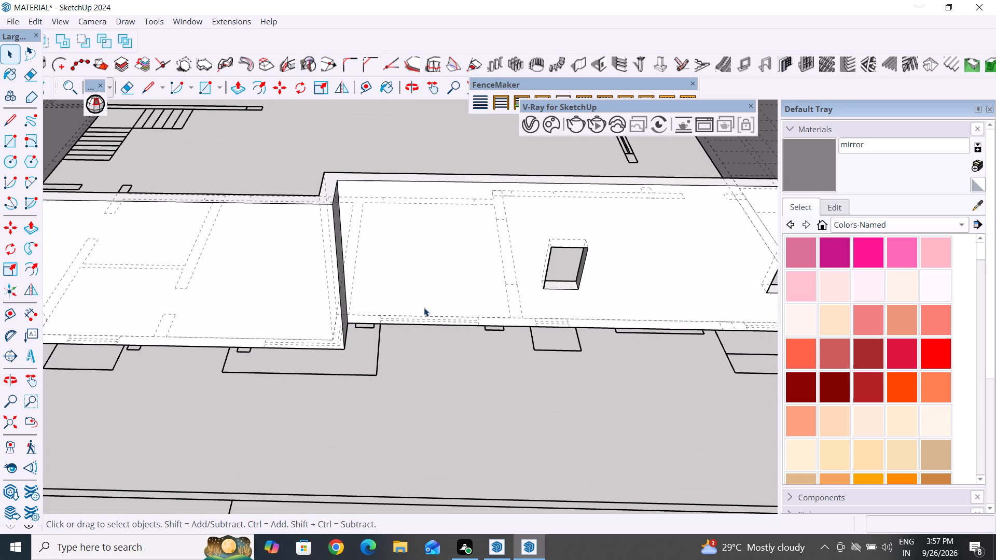
scroll(386, 333, up, 4)
scroll(564, 281, up, 4)
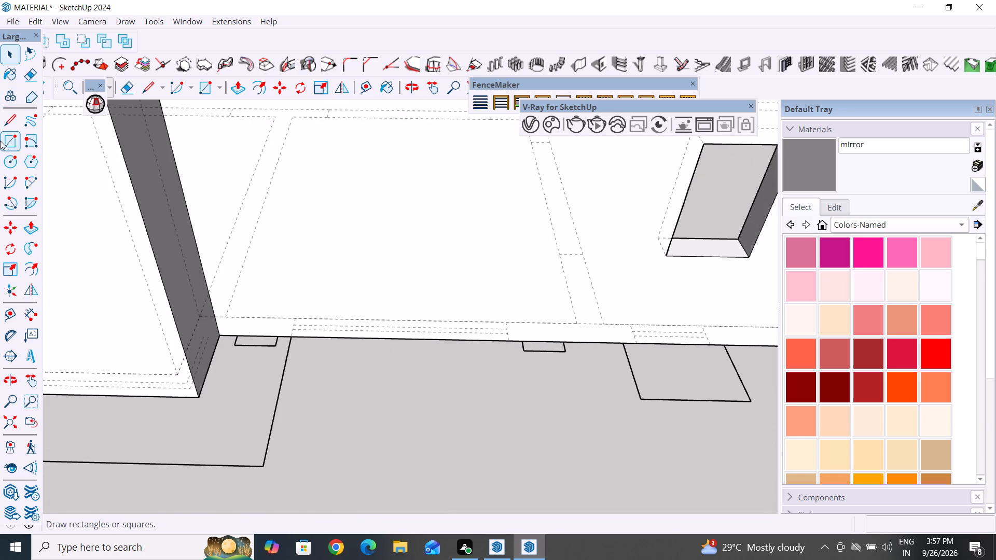
click(9, 148)
scroll(374, 359, up, 4)
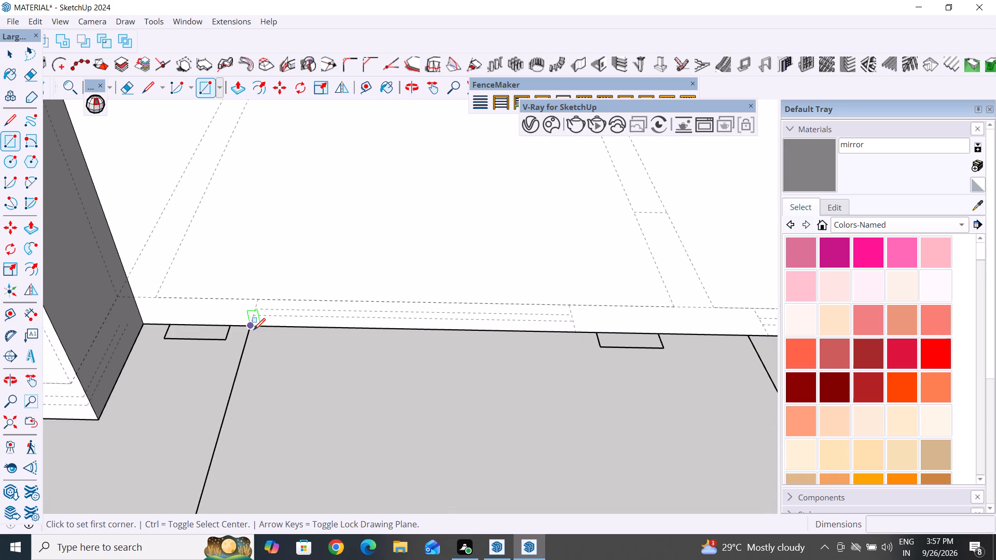
click(251, 328)
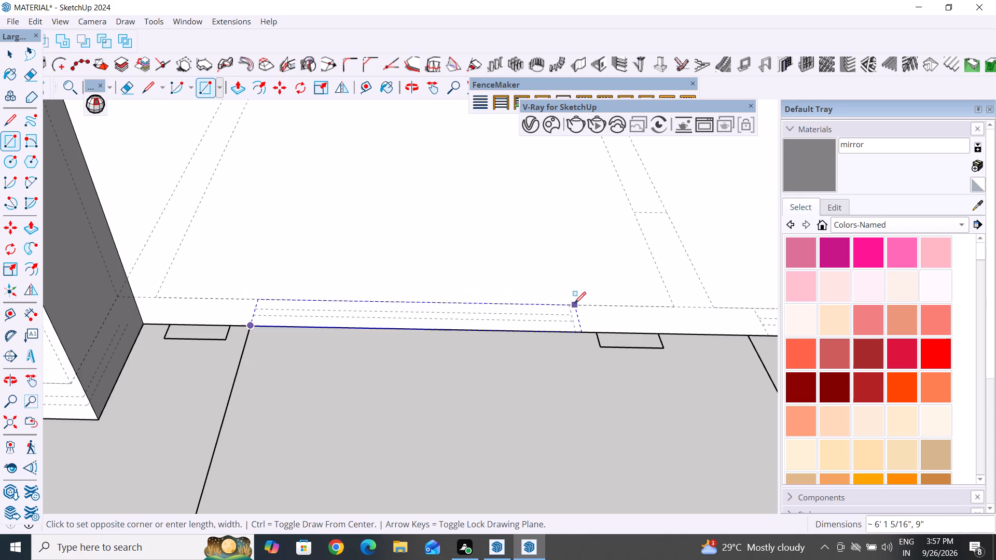
click(571, 304)
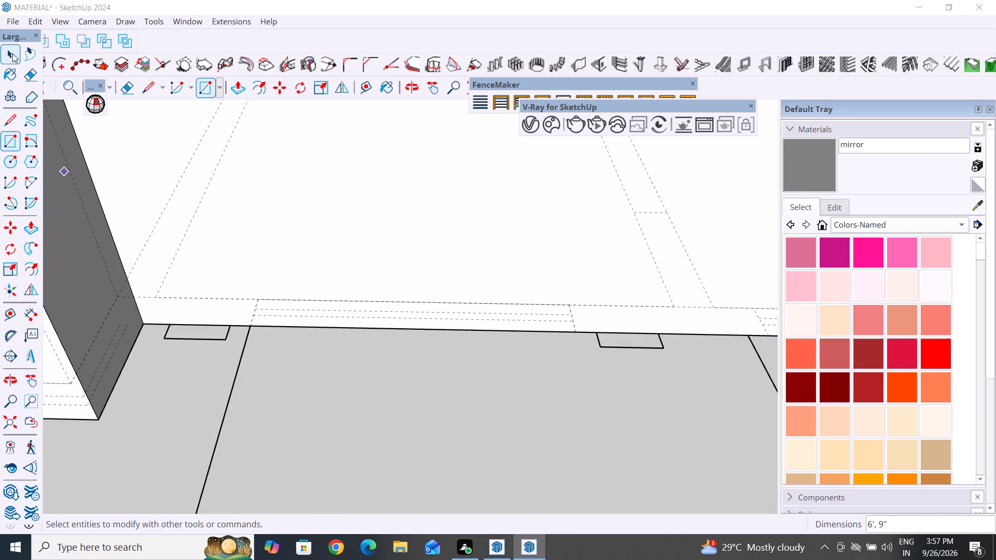
click(12, 53)
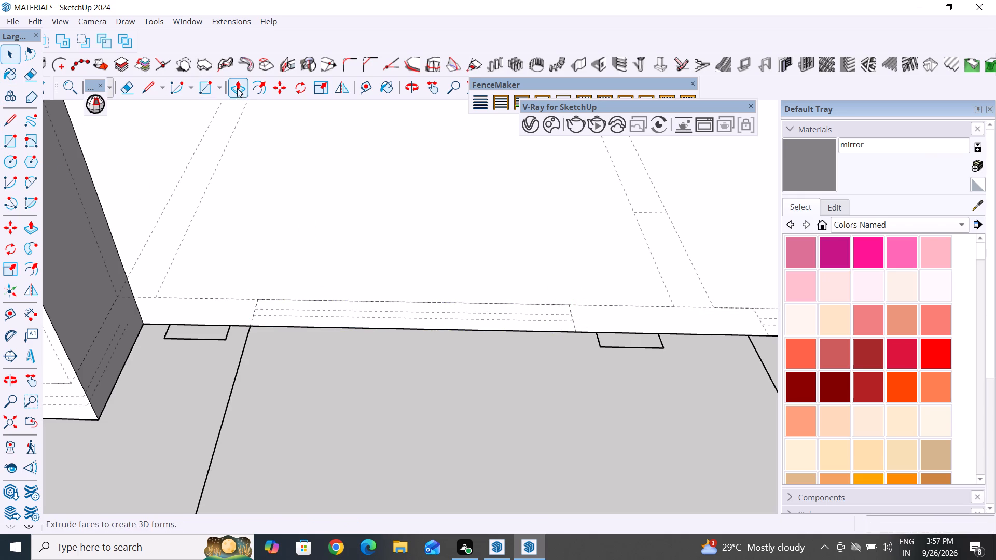
Push/Pull the window rectangle up 3' into a block.
click(237, 88)
click(380, 305)
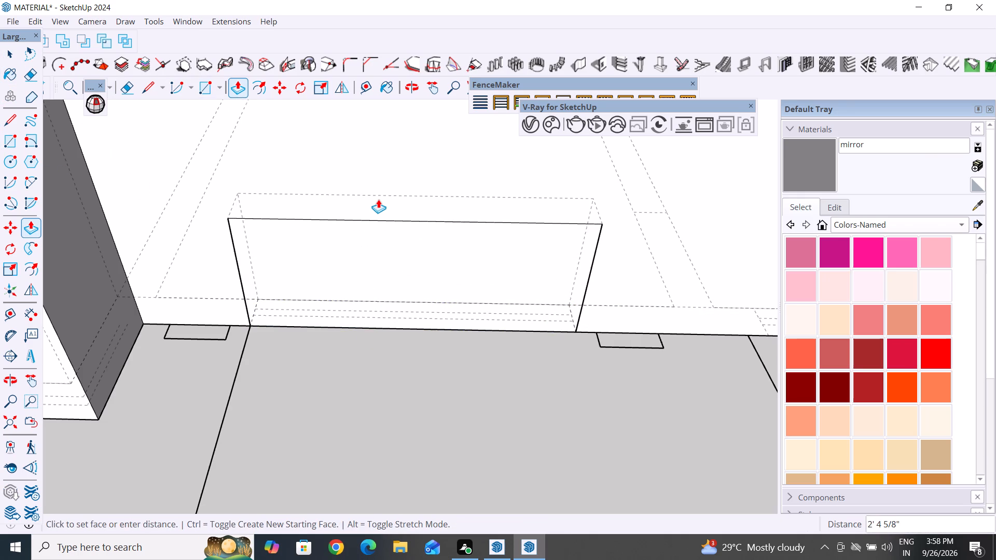
text(3')
key(Return)
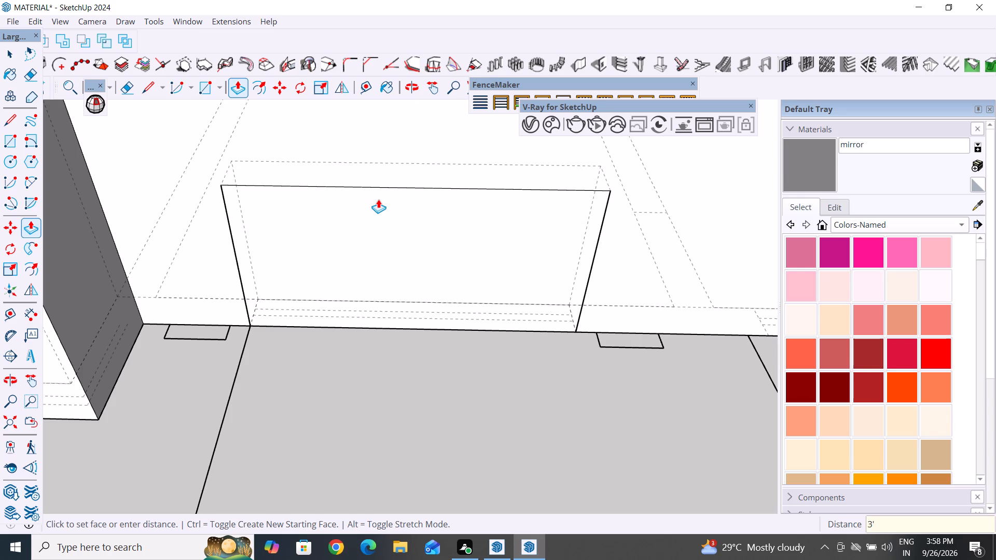
Extend the block's outer face about 1' 1 3/8" beyond the wall and its inner face about 2' 6 3/8" into the house.
click(424, 252)
click(427, 296)
scroll(544, 209, down, 3)
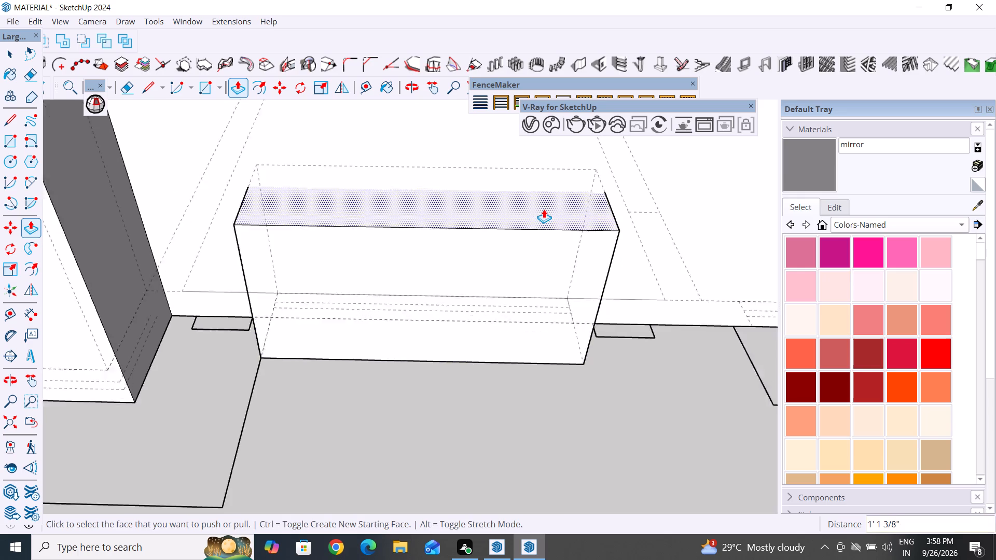
scroll(544, 209, down, 3)
middle_drag(557, 215, 0, 335)
middle_drag(454, 246, 328, 114)
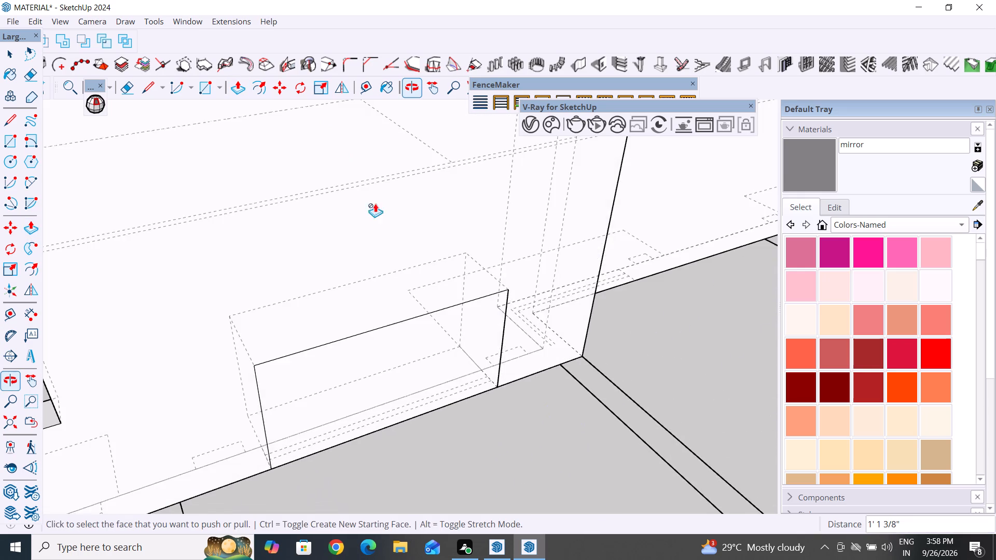
scroll(405, 282, down, 4)
click(411, 336)
click(439, 393)
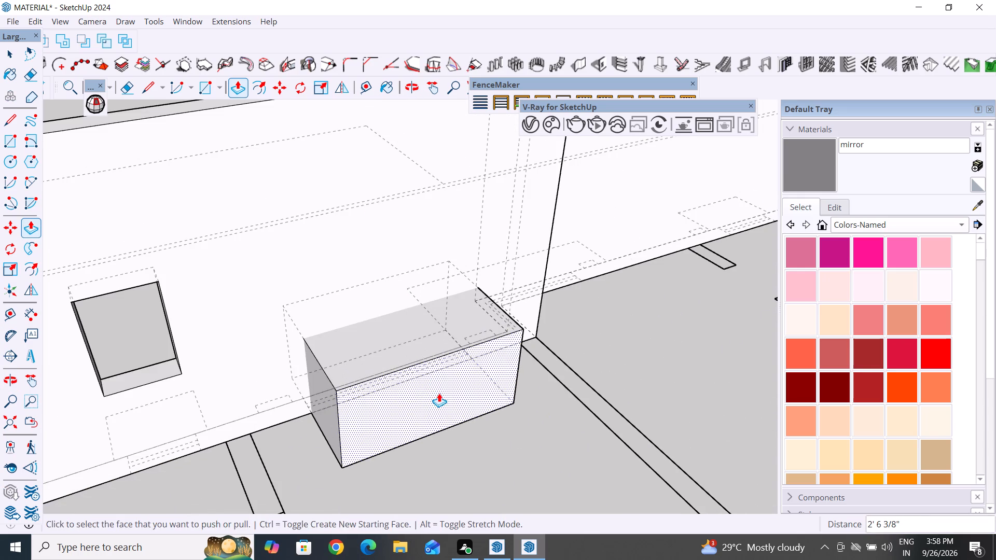
click(11, 61)
click(599, 457)
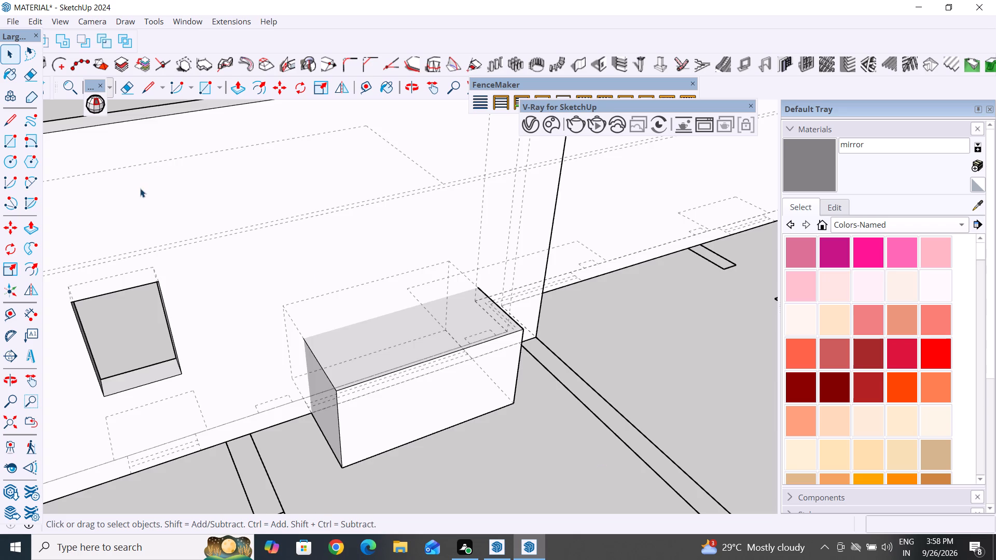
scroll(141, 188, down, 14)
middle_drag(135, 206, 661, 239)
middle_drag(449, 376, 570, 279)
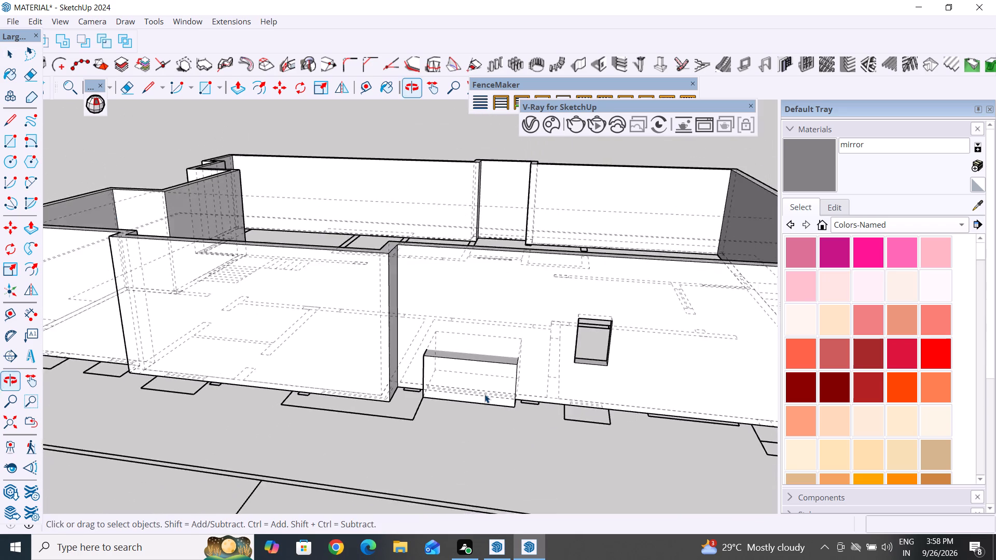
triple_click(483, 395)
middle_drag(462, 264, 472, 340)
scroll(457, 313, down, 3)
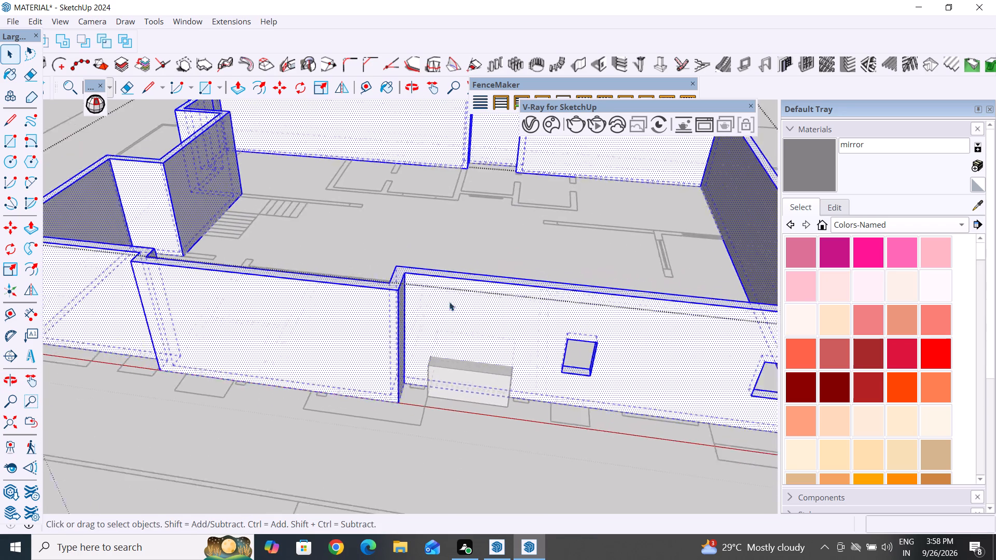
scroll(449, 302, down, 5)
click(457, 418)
Select all faces and edges of the 6' wide window block and make them into a group.
scroll(458, 366, up, 6)
middle_drag(360, 385, 533, 396)
scroll(501, 291, up, 4)
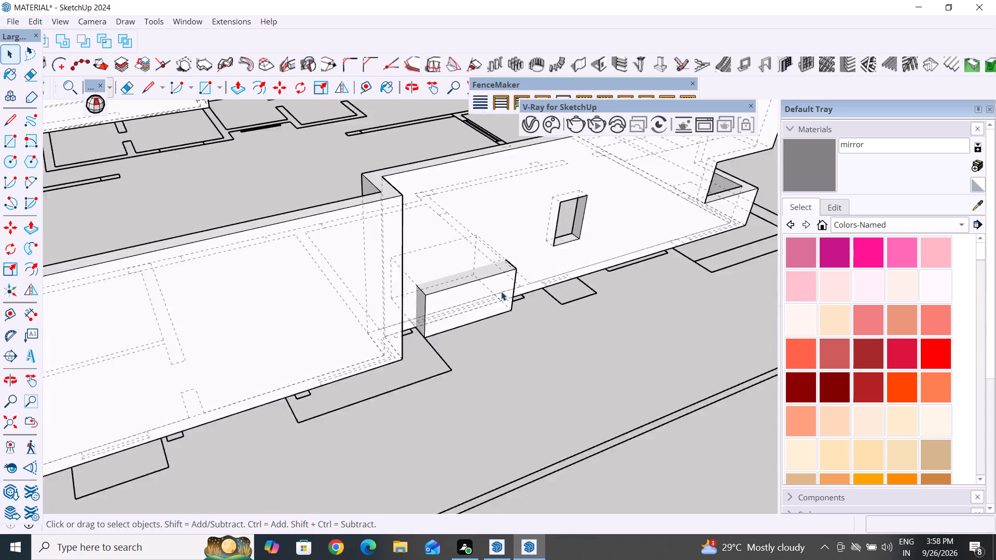
scroll(501, 291, up, 3)
click(484, 299)
triple_click(484, 299)
click(484, 299)
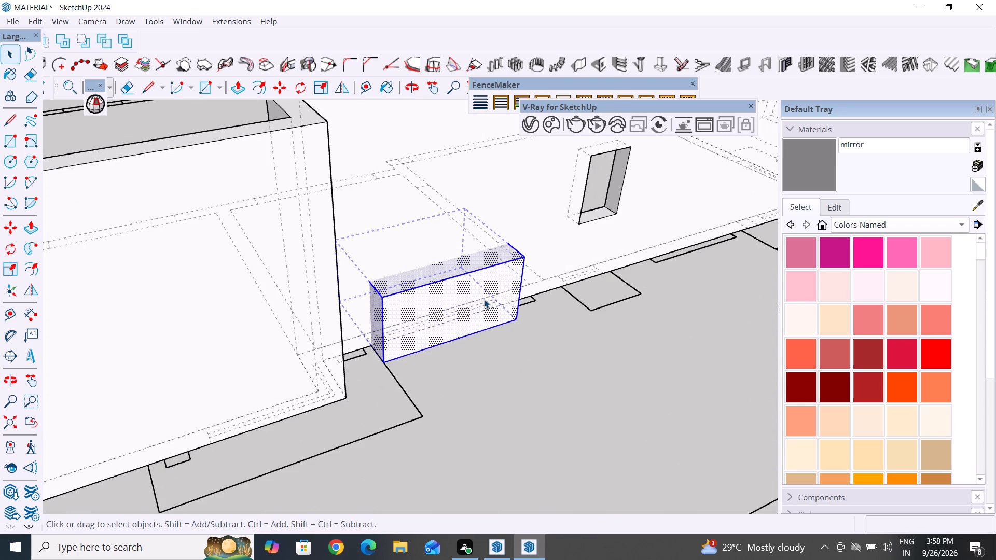
right_click(484, 299)
click(538, 119)
middle_drag(577, 366, 563, 361)
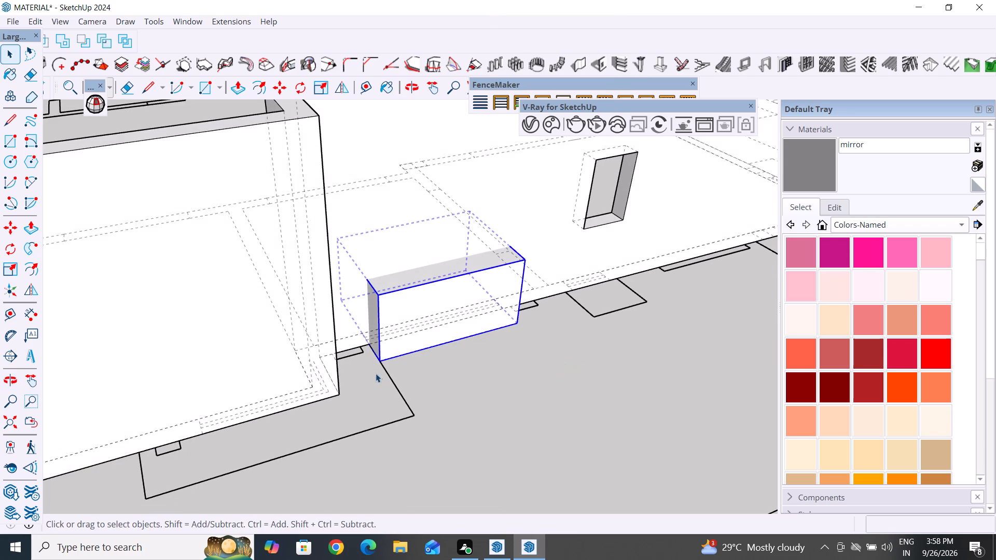
Move the grouped 6' wide window block up 3' to sill height, then deselect it.
middle_drag(385, 382, 527, 370)
scroll(404, 348, up, 5)
scroll(444, 370, up, 1)
middle_drag(438, 375, 368, 376)
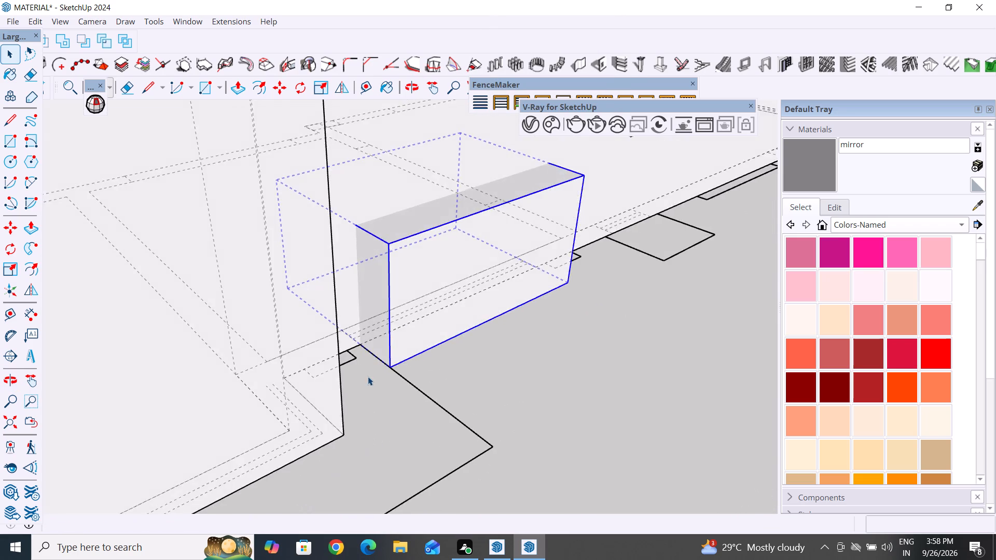
scroll(359, 366, up, 8)
key(m)
click(363, 333)
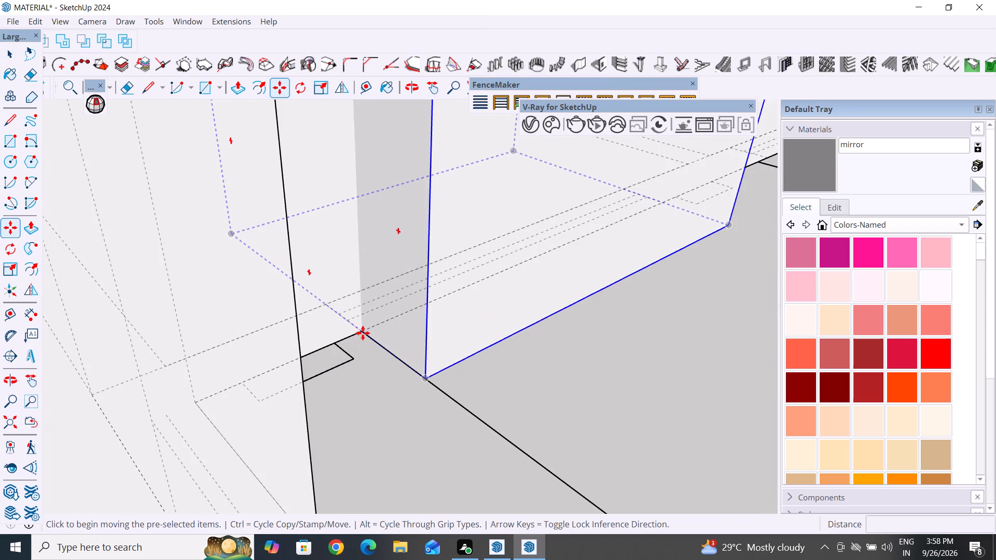
scroll(363, 333, down, 6)
text(3')
key(Return)
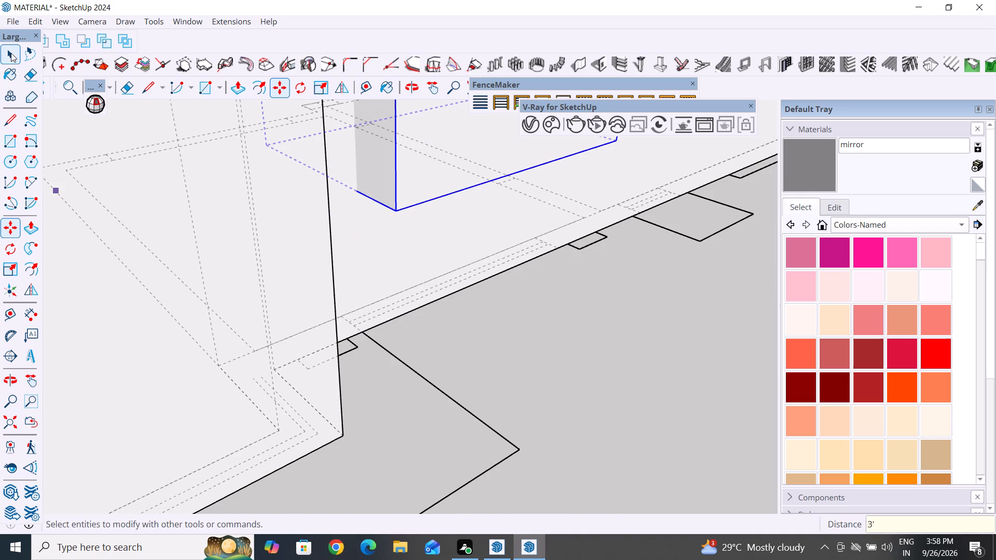
click(11, 53)
click(508, 340)
Trace a closed L-shaped window outline around the projecting wall corner with lines, outer legs about 2' 3" and 4' 9".
scroll(529, 368, down, 13)
middle_drag(538, 440, 374, 470)
scroll(443, 372, down, 5)
scroll(427, 397, up, 5)
middle_drag(452, 397, 272, 388)
scroll(293, 382, up, 5)
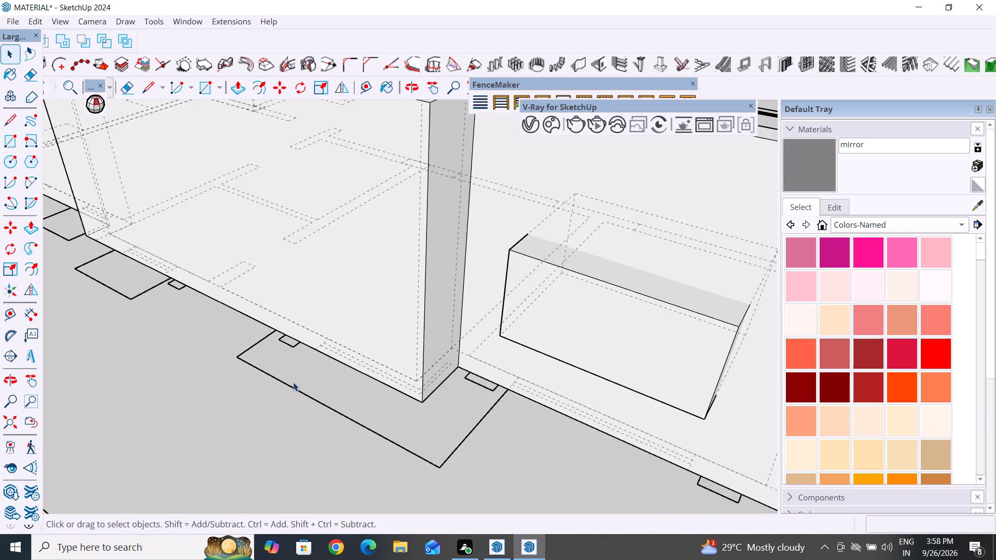
scroll(338, 391, up, 5)
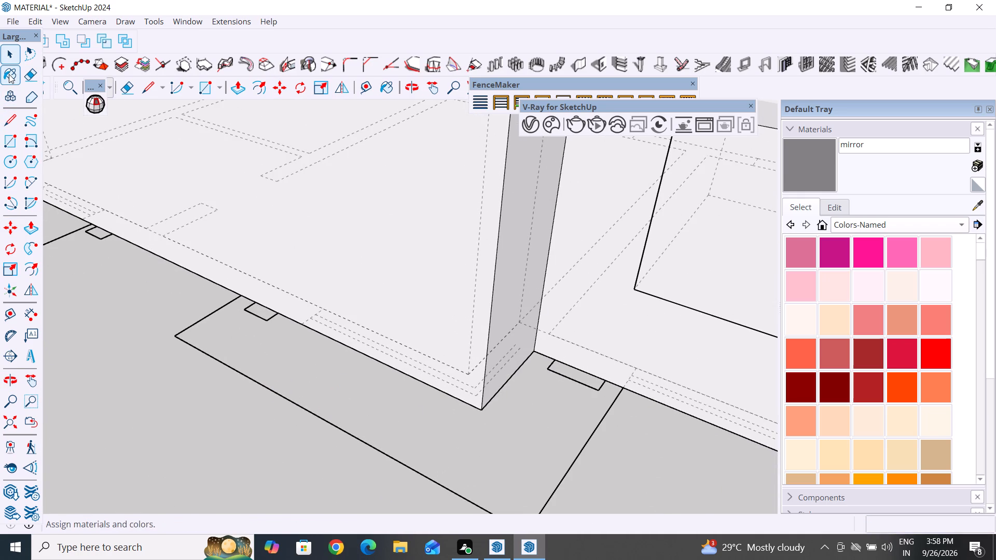
click(12, 125)
scroll(676, 387, up, 5)
scroll(489, 359, up, 1)
middle_drag(488, 368, 457, 423)
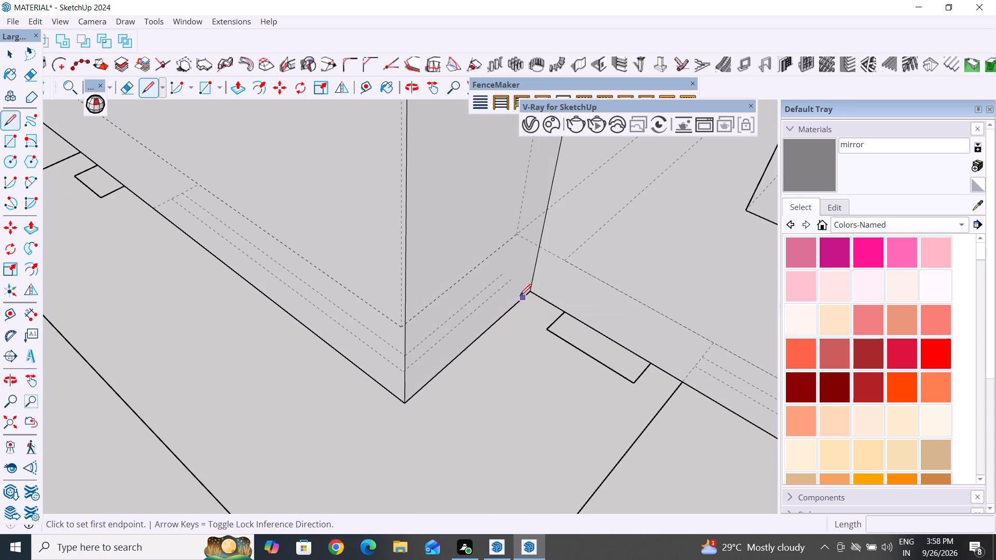
scroll(489, 261, up, 5)
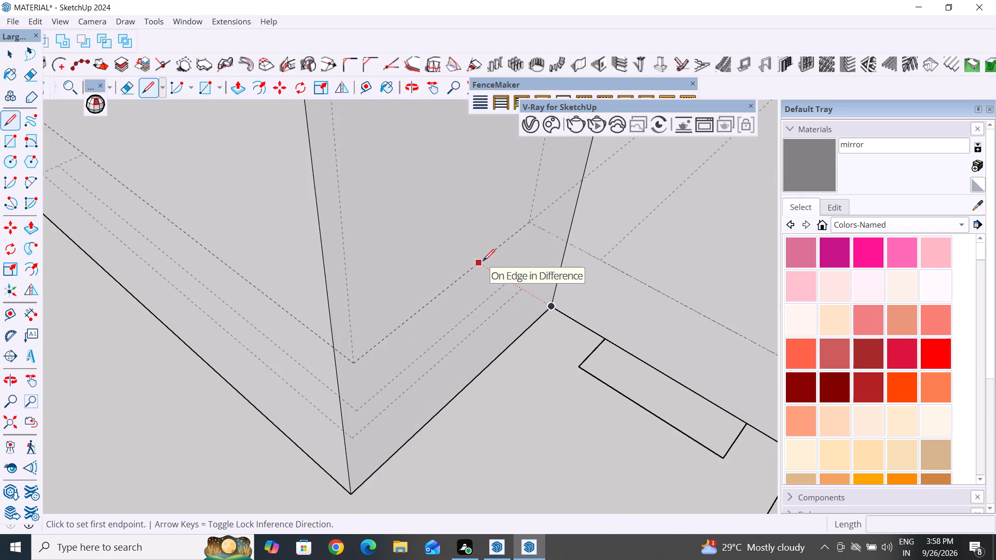
click(479, 258)
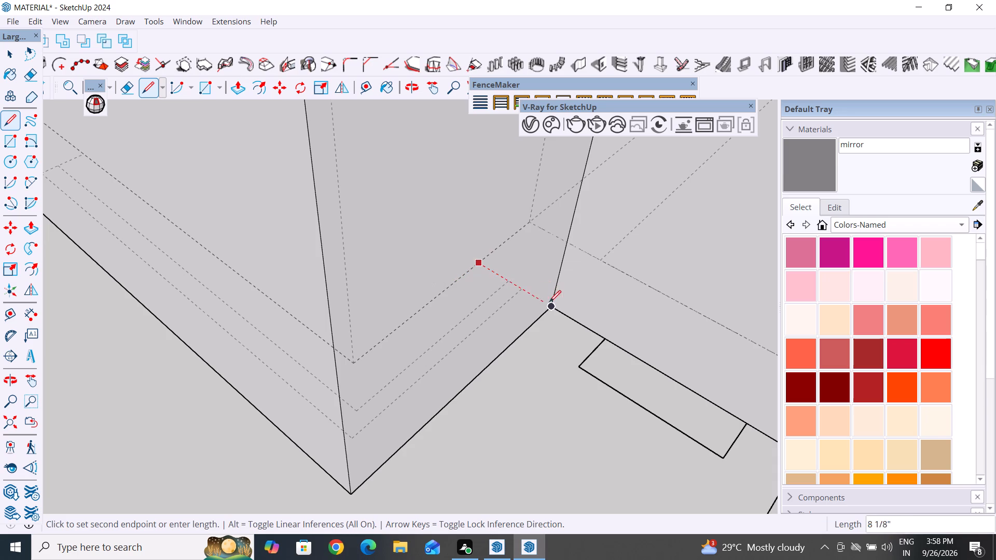
click(552, 306)
click(352, 494)
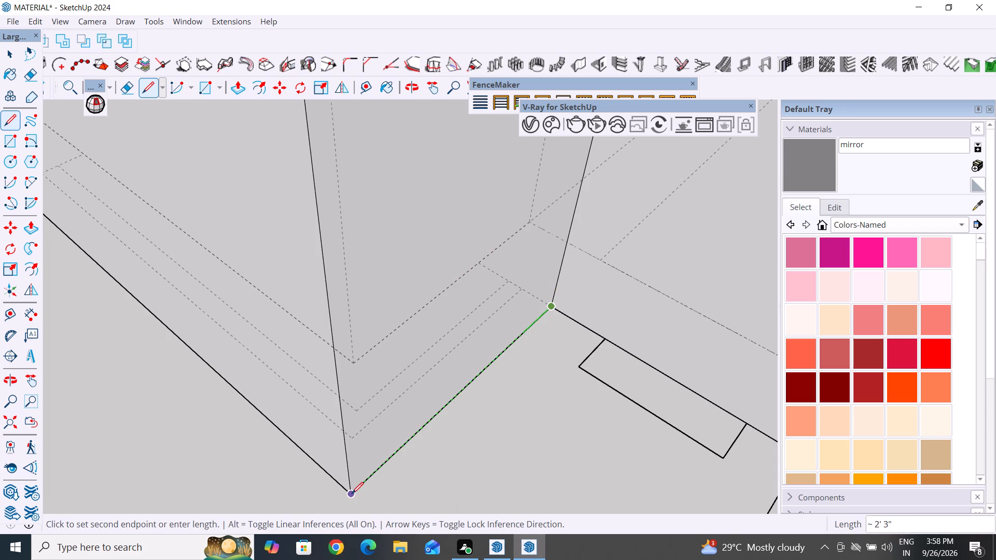
scroll(328, 325, down, 7)
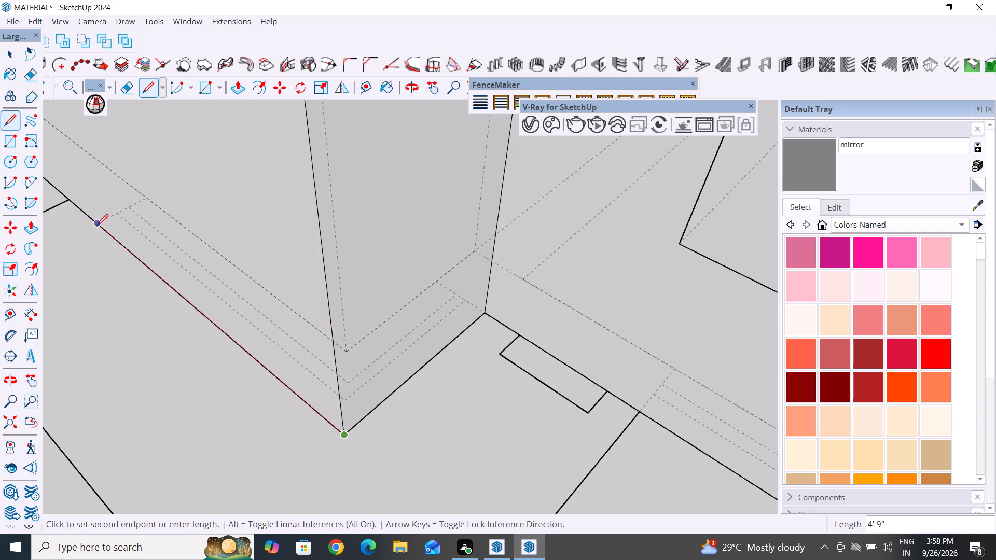
click(96, 226)
click(150, 195)
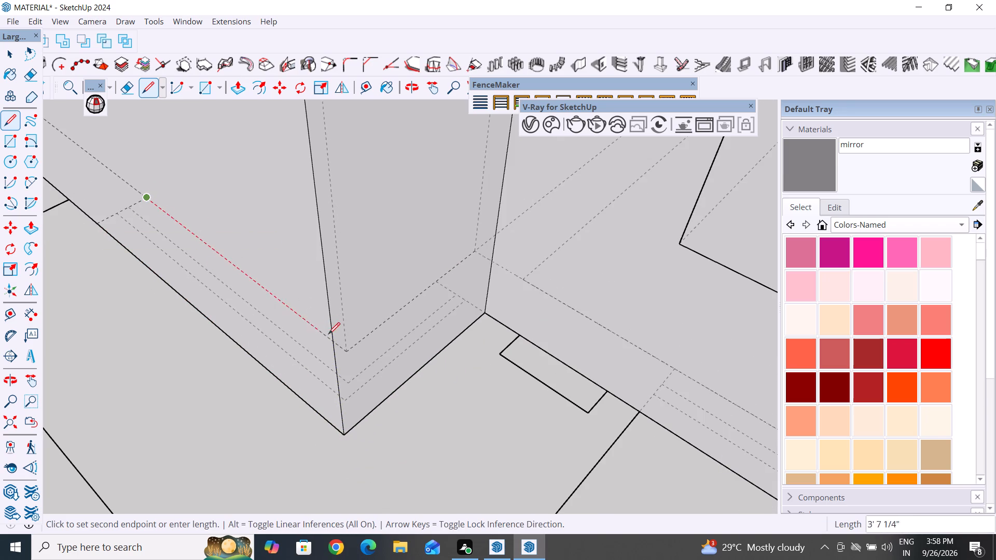
click(347, 352)
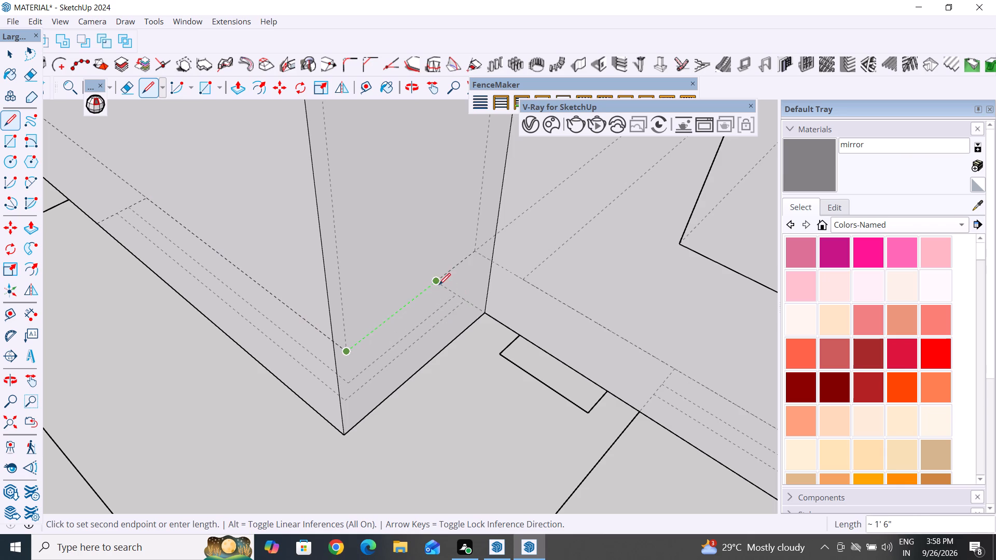
click(436, 282)
click(10, 50)
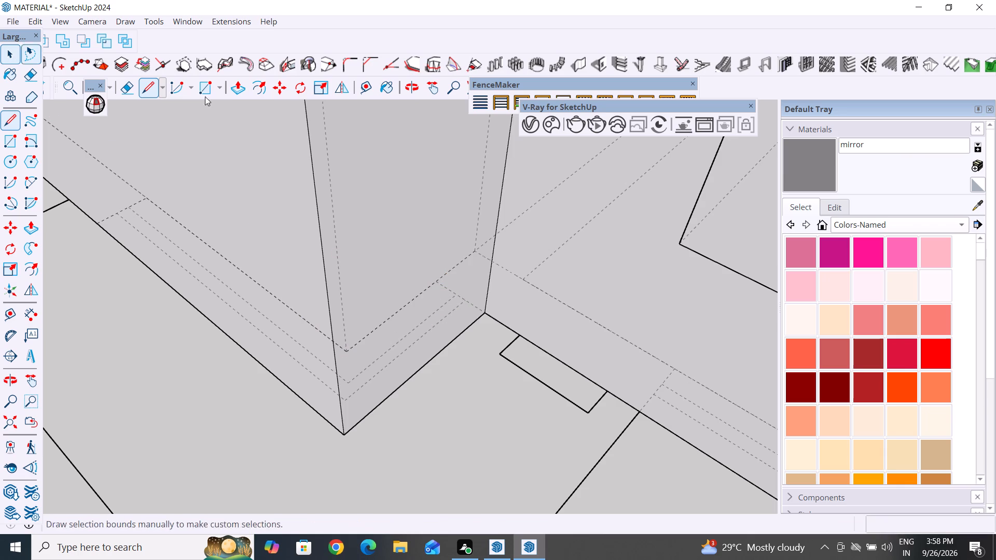
Push/Pull the L-shaped corner window outline up 3' into a block.
click(233, 88)
click(400, 346)
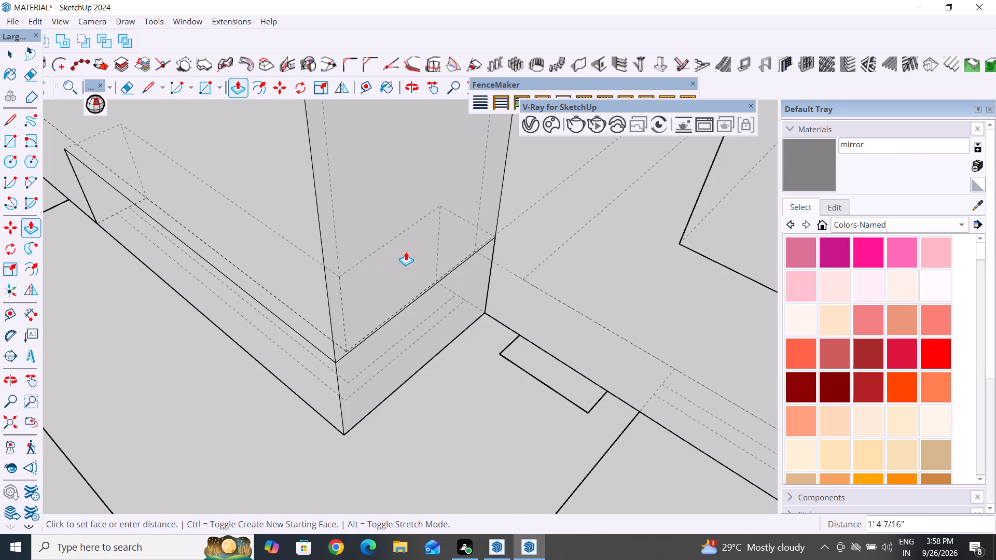
scroll(406, 250, down, 6)
text(3')
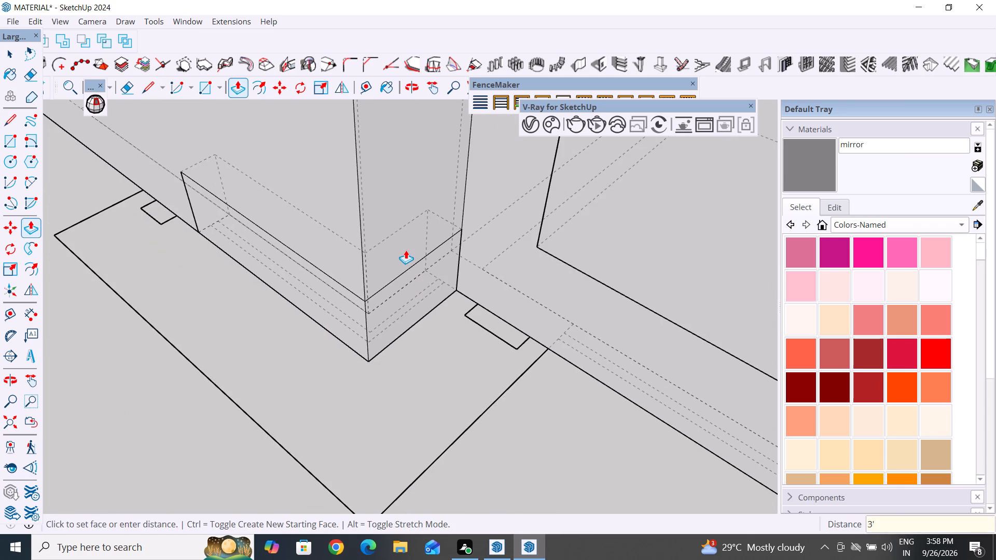
key(Return)
Extend both outer faces of the corner block beyond the wall, the long face by about 1' 4 9/16".
click(406, 250)
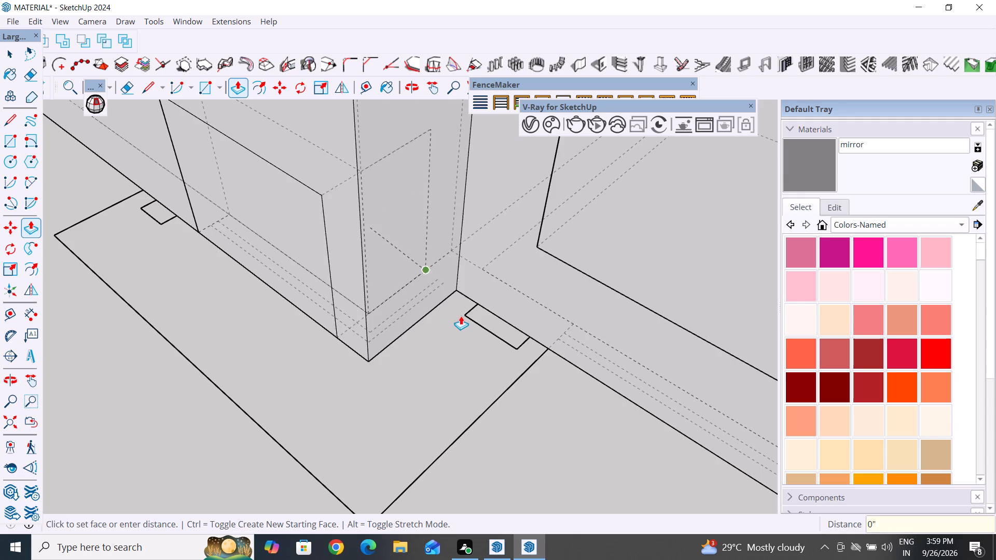
click(463, 320)
click(293, 239)
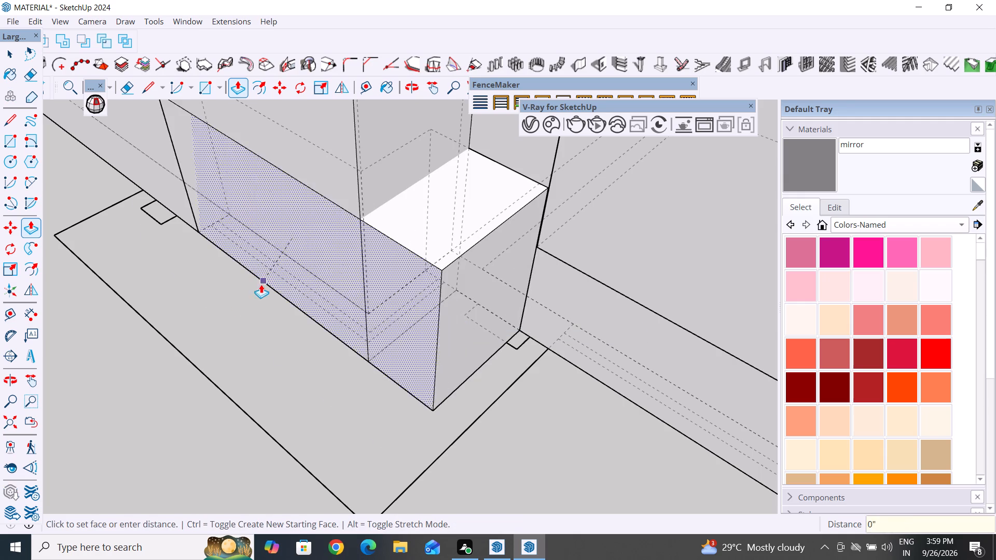
click(236, 306)
Extend both inner faces of the corner block into the house, the long leg's face by about 6 15/16".
scroll(323, 243, down, 18)
middle_drag(188, 255, 710, 483)
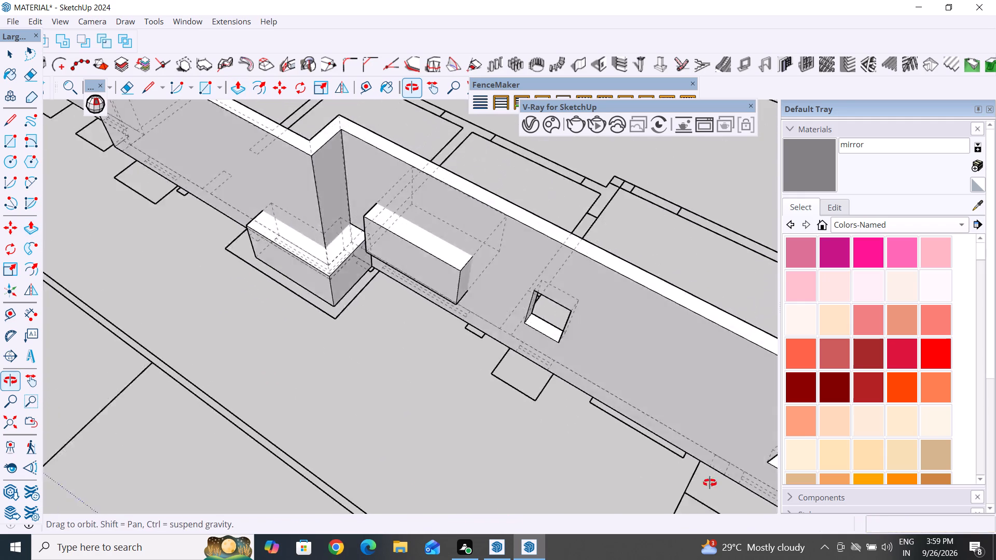
middle_drag(710, 483, 798, 435)
middle_drag(613, 335, 0, 304)
scroll(618, 405, up, 1)
middle_drag(597, 384, 96, 251)
middle_drag(667, 395, 359, 273)
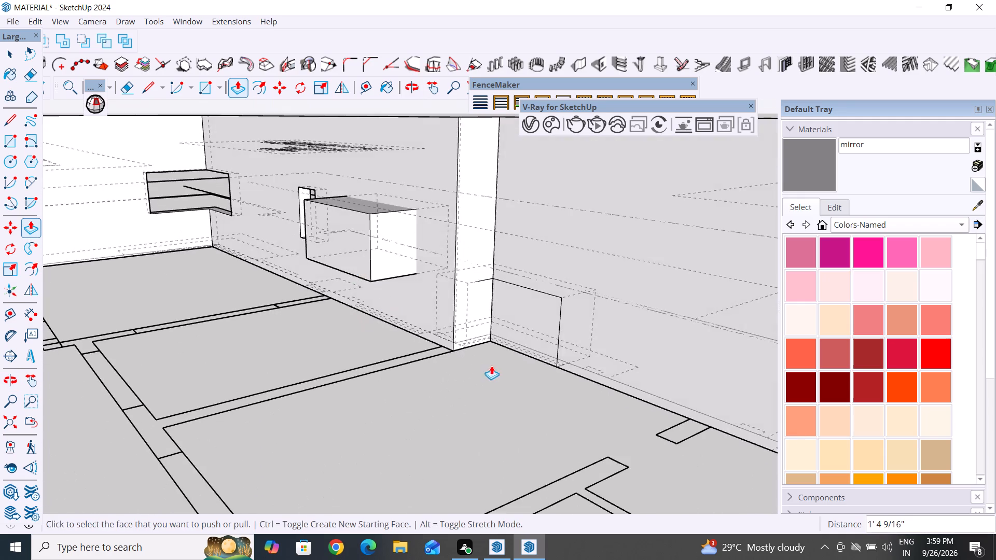
scroll(492, 366, up, 6)
scroll(539, 330, up, 4)
click(409, 293)
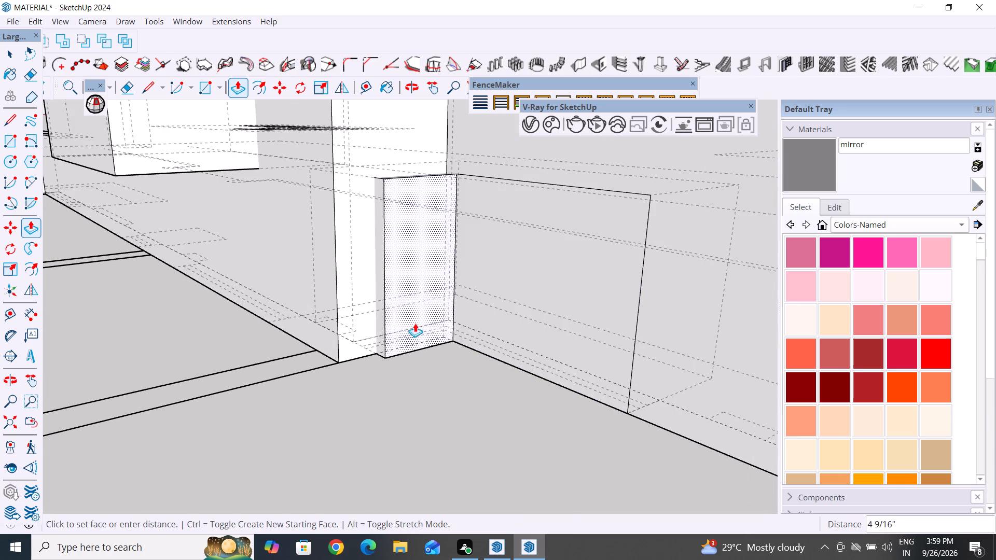
click(444, 355)
click(560, 275)
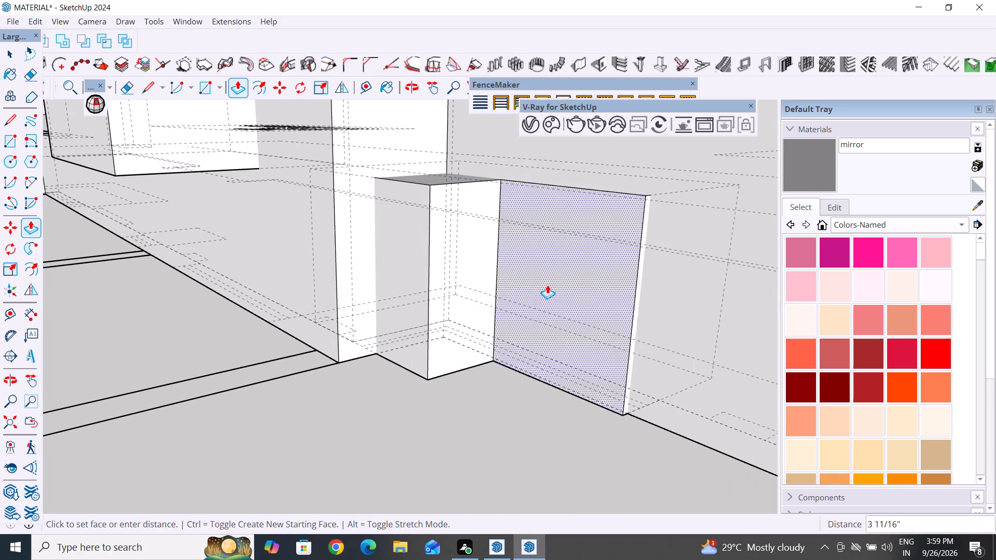
click(537, 298)
Select all faces and edges of the L-shaped corner window block and make them into a group.
scroll(523, 419, down, 13)
middle_drag(499, 433, 627, 475)
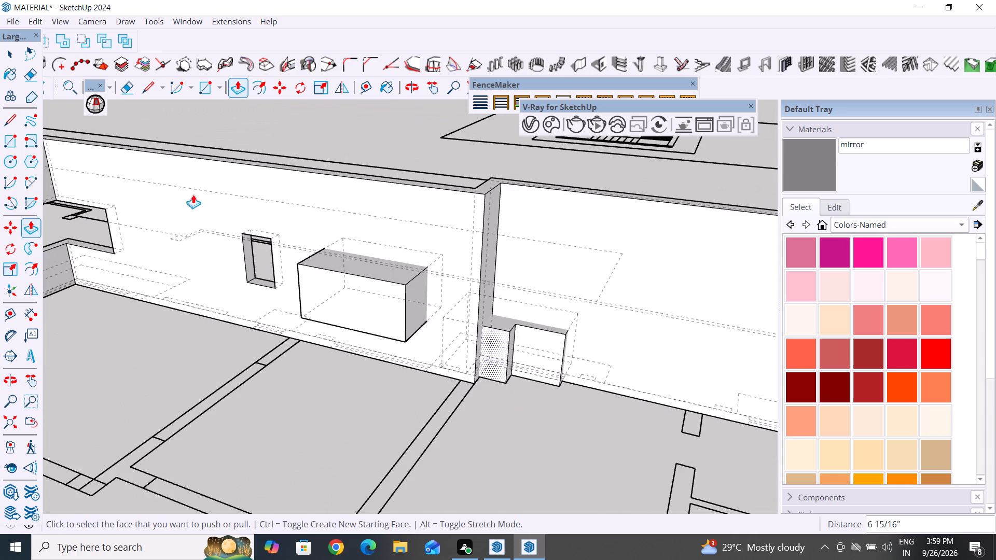
click(9, 54)
middle_drag(525, 368, 639, 355)
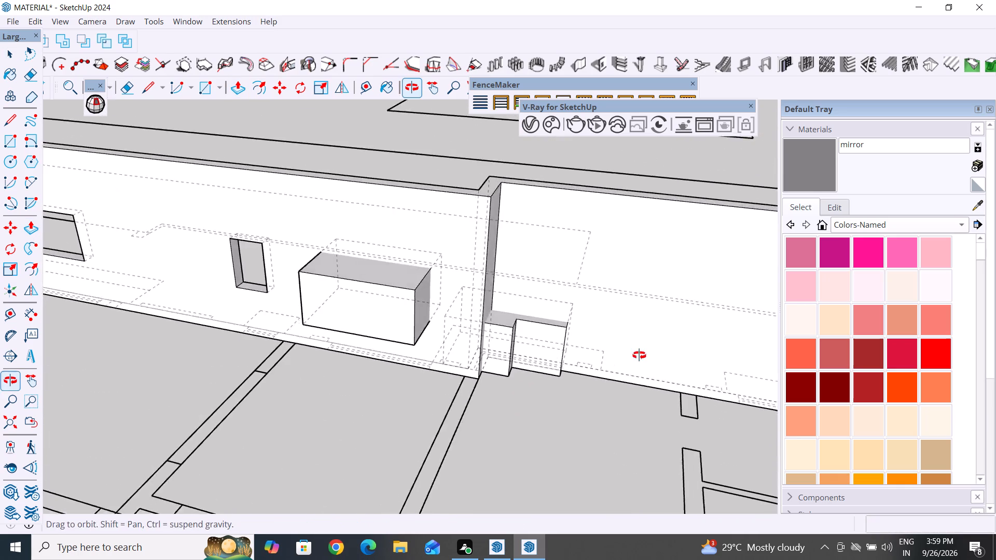
middle_drag(639, 355, 640, 355)
scroll(587, 358, up, 11)
middle_drag(457, 333, 456, 256)
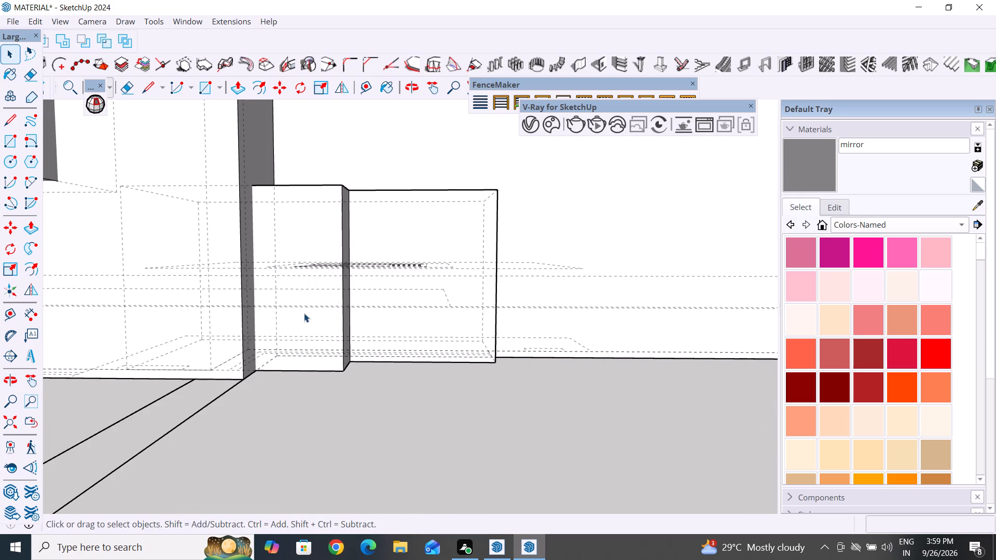
triple_click(304, 313)
double_click(304, 313)
right_click(304, 313)
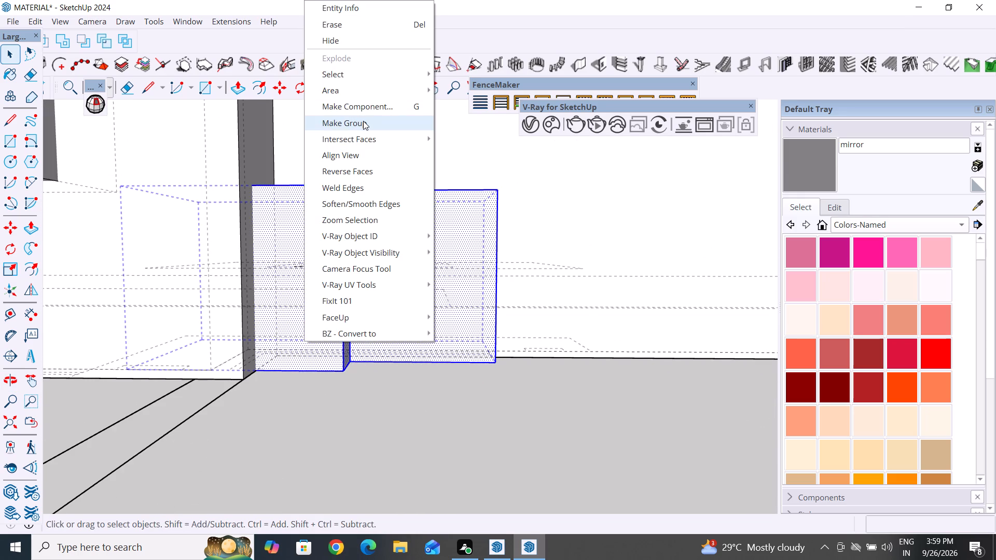
click(363, 121)
Move the grouped corner window block up 3' to sill height.
key(m)
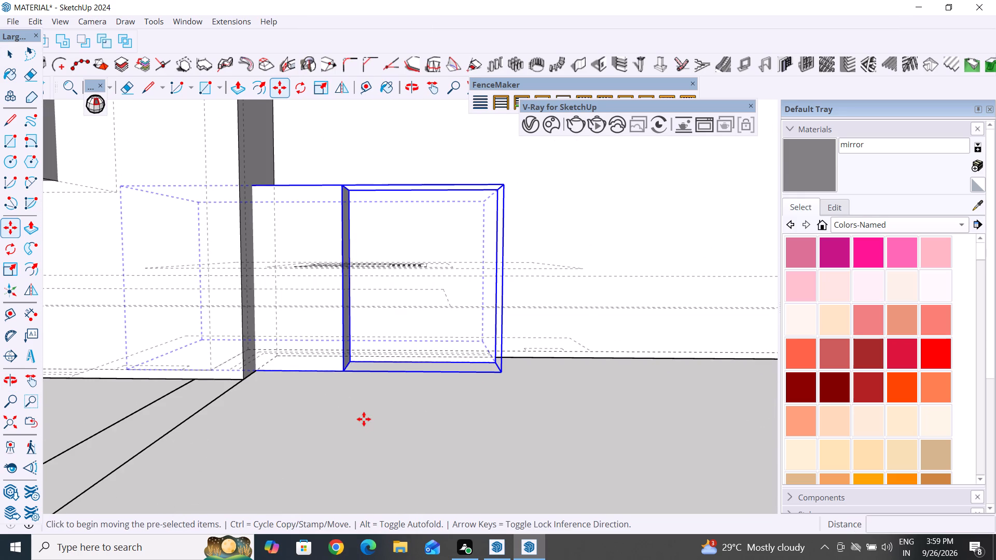
key(Return)
scroll(264, 399, up, 5)
click(258, 365)
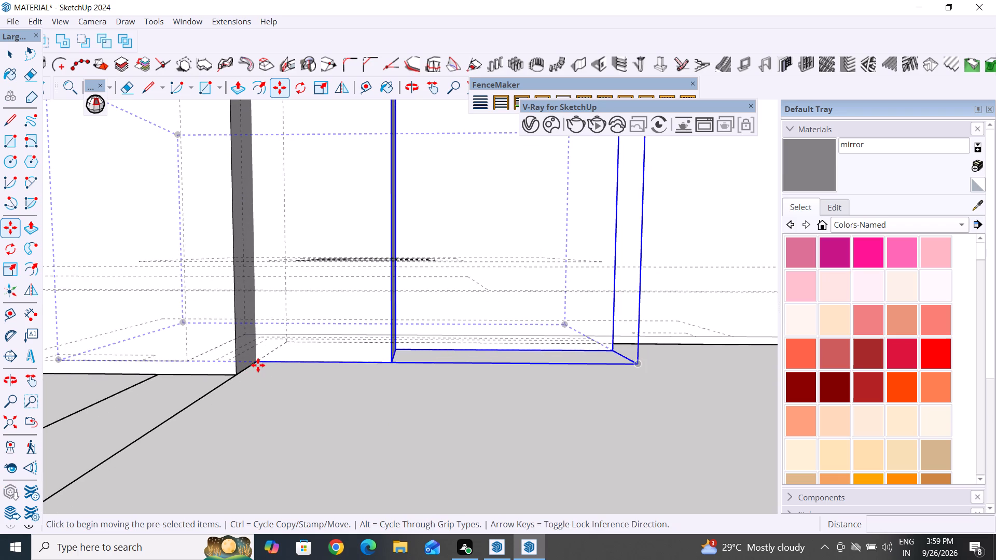
scroll(258, 365, down, 12)
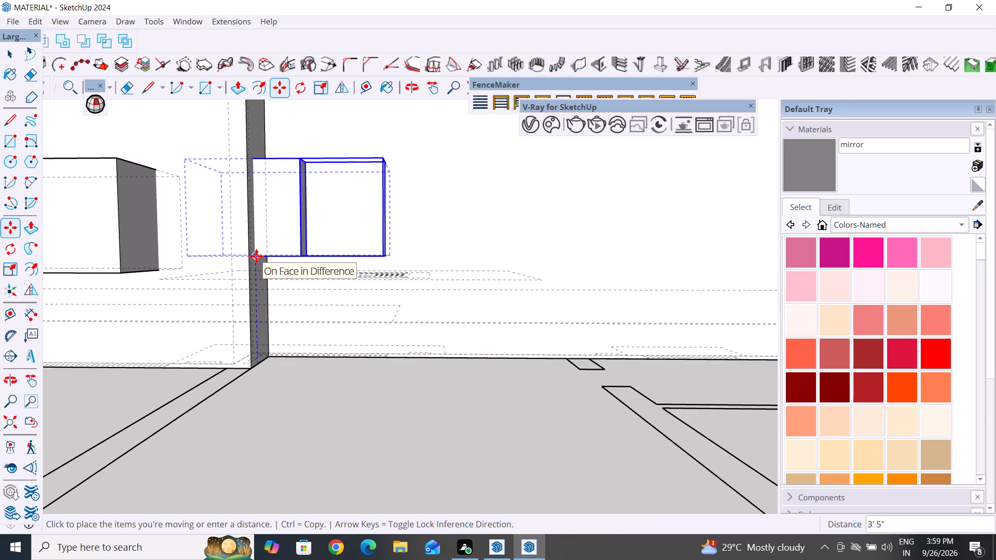
text(3')
key(Return)
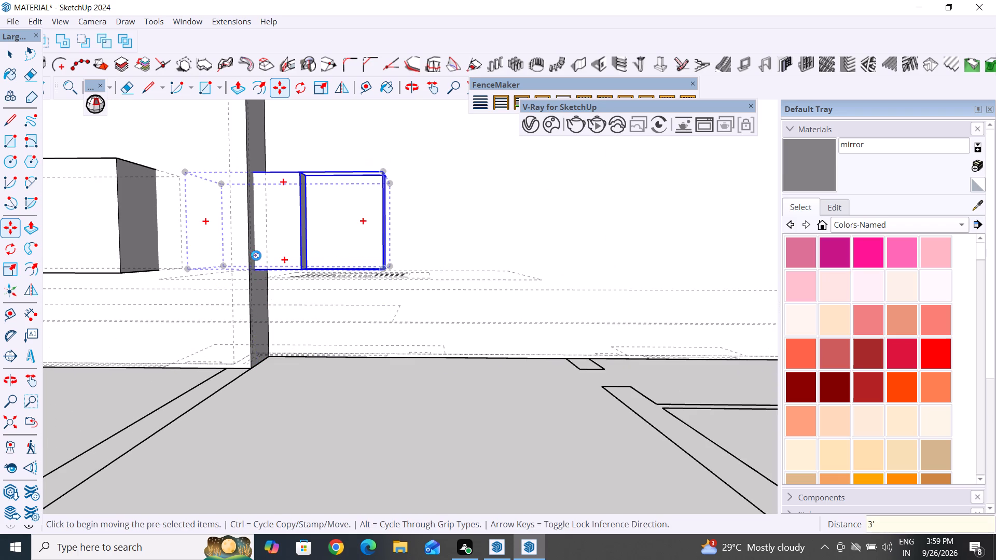
click(6, 51)
Return to a view of the whole house, clear the selection and examine the outer wall's remaining window positions.
scroll(473, 365, down, 15)
middle_drag(525, 274, 503, 515)
scroll(505, 418, down, 13)
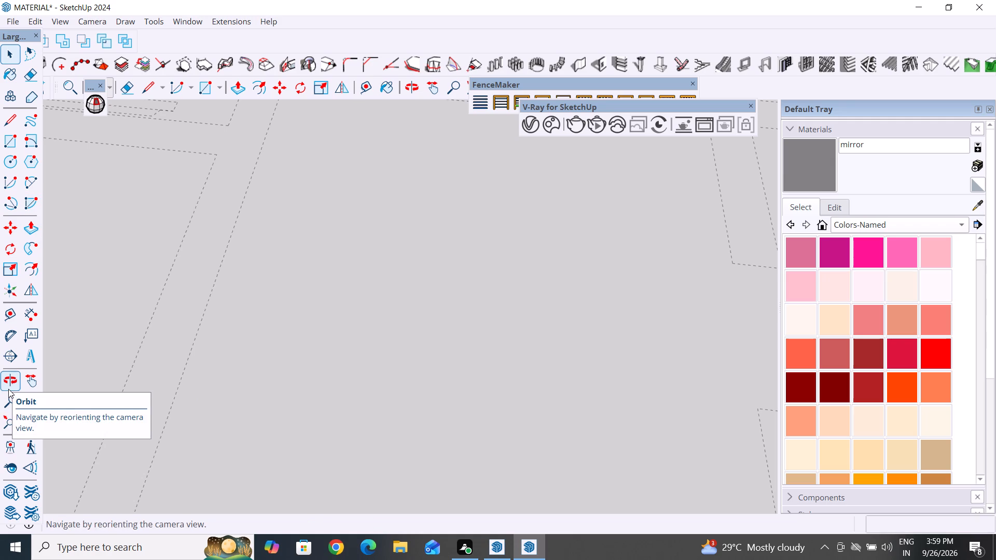
click(0, 426)
scroll(286, 340, down, 19)
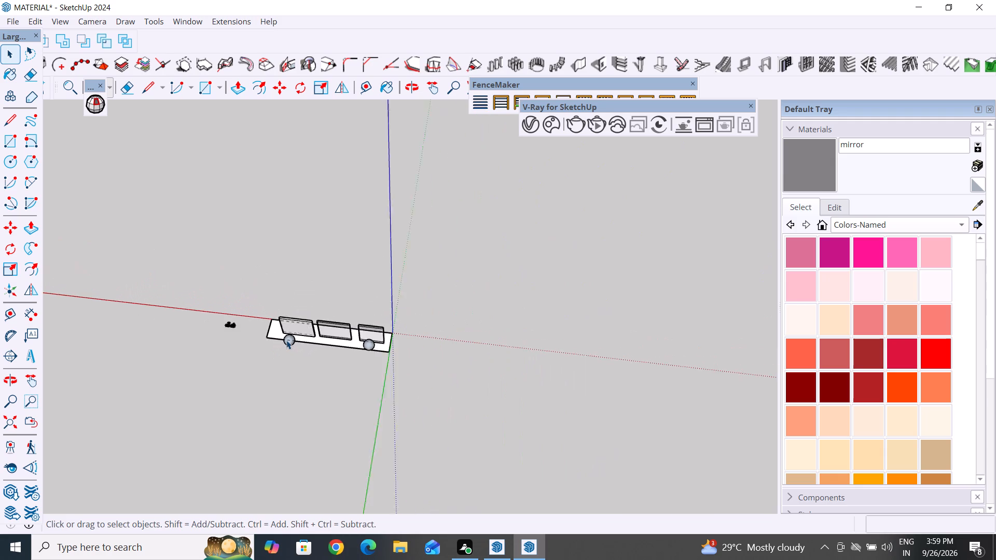
middle_drag(575, 350, 182, 421)
middle_drag(454, 314, 183, 205)
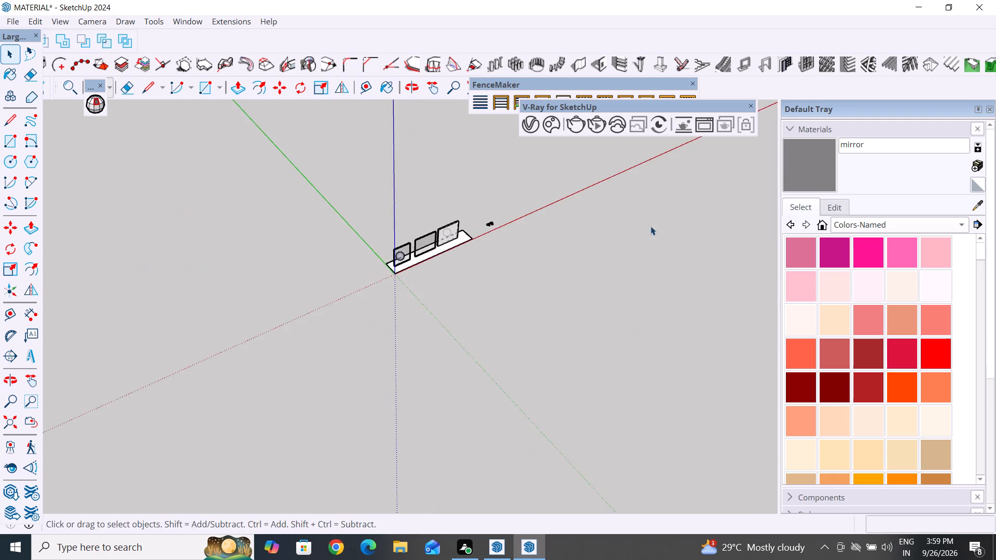
scroll(667, 199, up, 6)
scroll(331, 241, up, 20)
scroll(331, 241, up, 8)
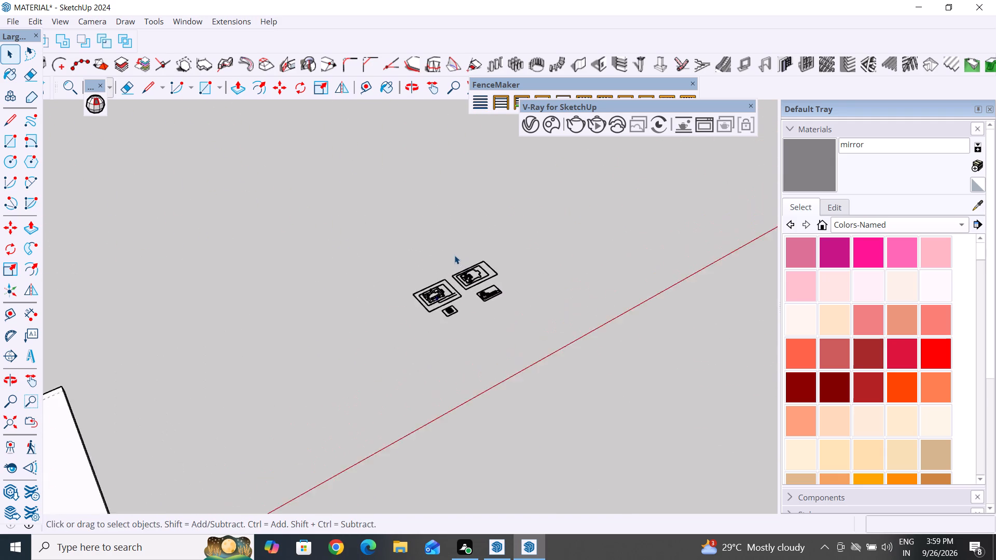
scroll(454, 255, up, 4)
scroll(469, 311, up, 8)
middle_drag(471, 339, 419, 166)
scroll(250, 421, up, 4)
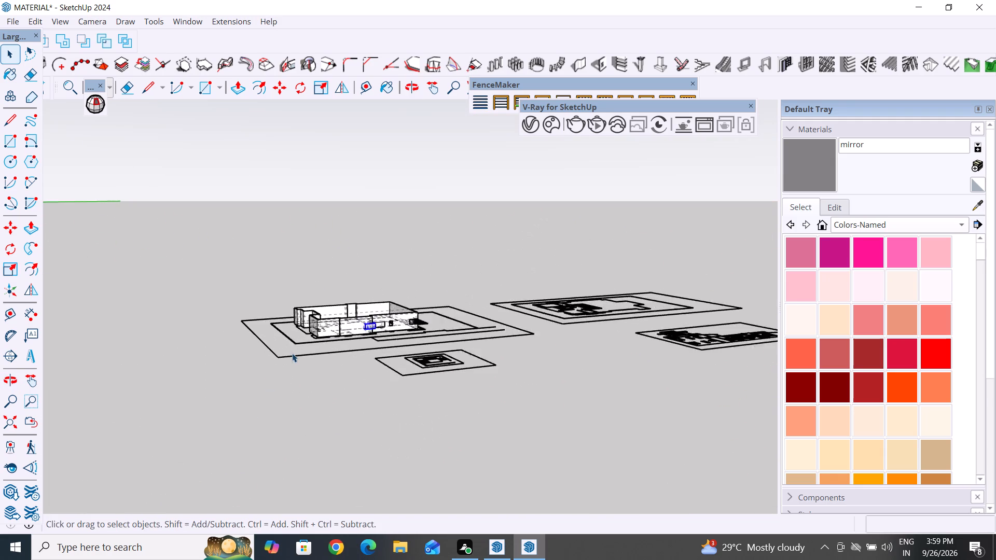
scroll(292, 353, up, 14)
scroll(425, 409, up, 5)
middle_drag(506, 416, 485, 461)
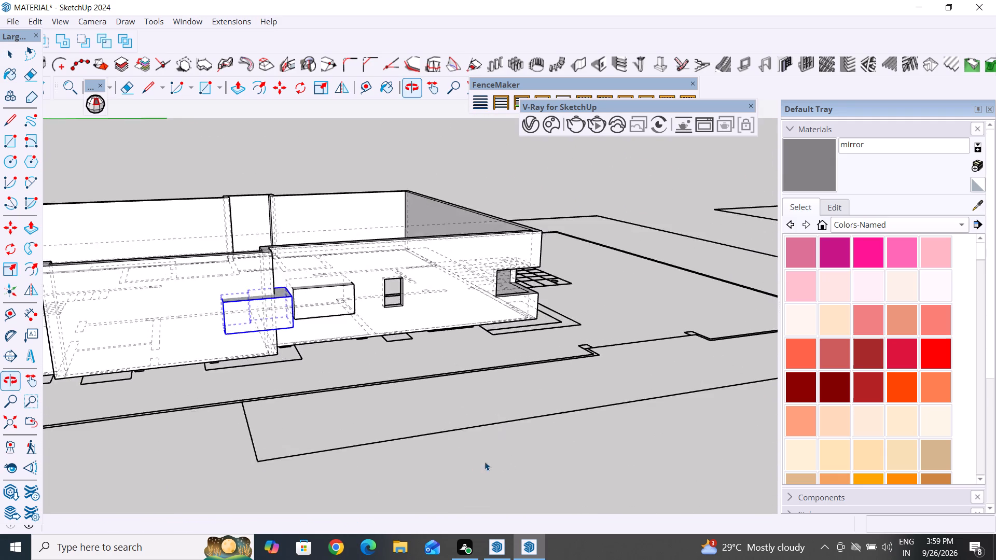
scroll(614, 334, down, 12)
click(475, 425)
scroll(505, 292, up, 6)
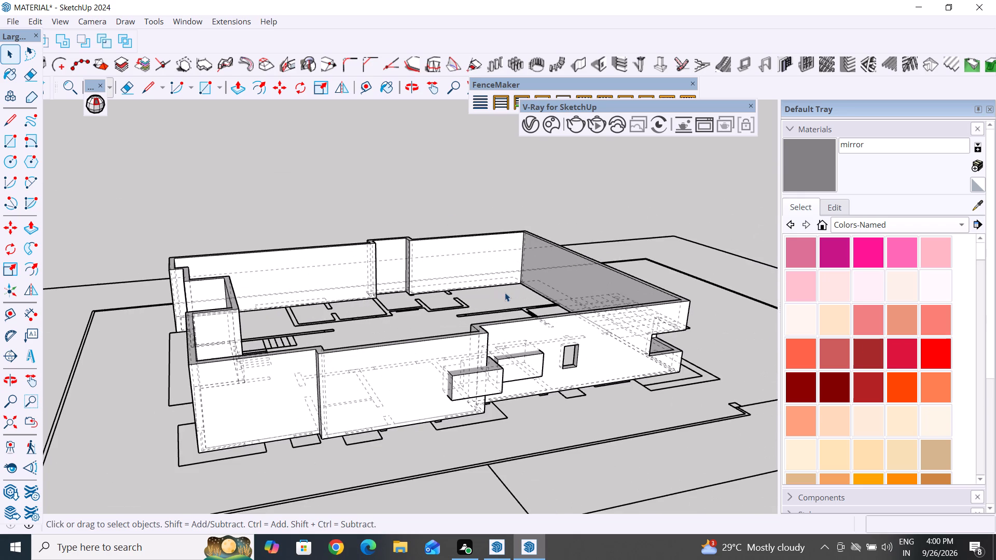
middle_drag(579, 344, 563, 412)
scroll(604, 288, down, 8)
scroll(419, 401, up, 3)
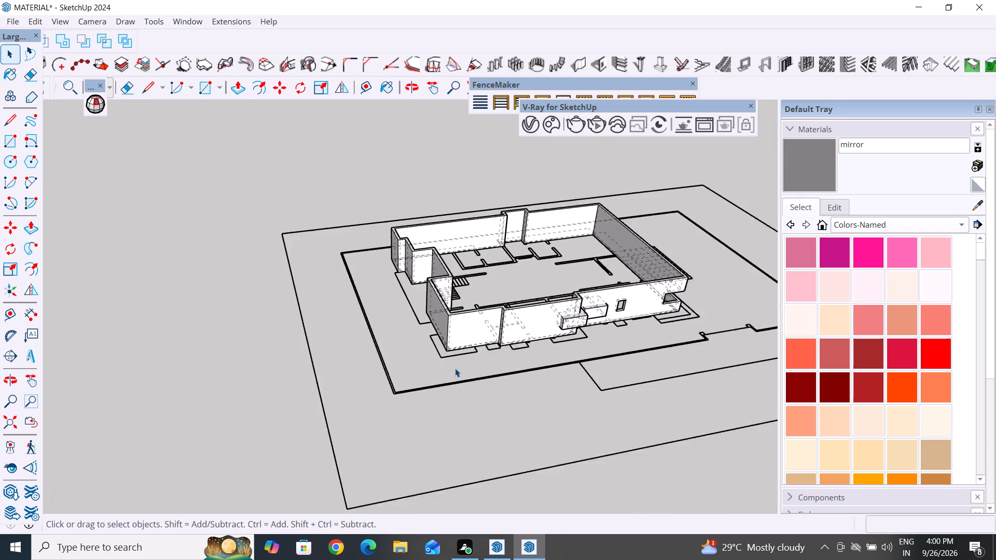
scroll(455, 368, up, 10)
middle_drag(598, 358, 473, 433)
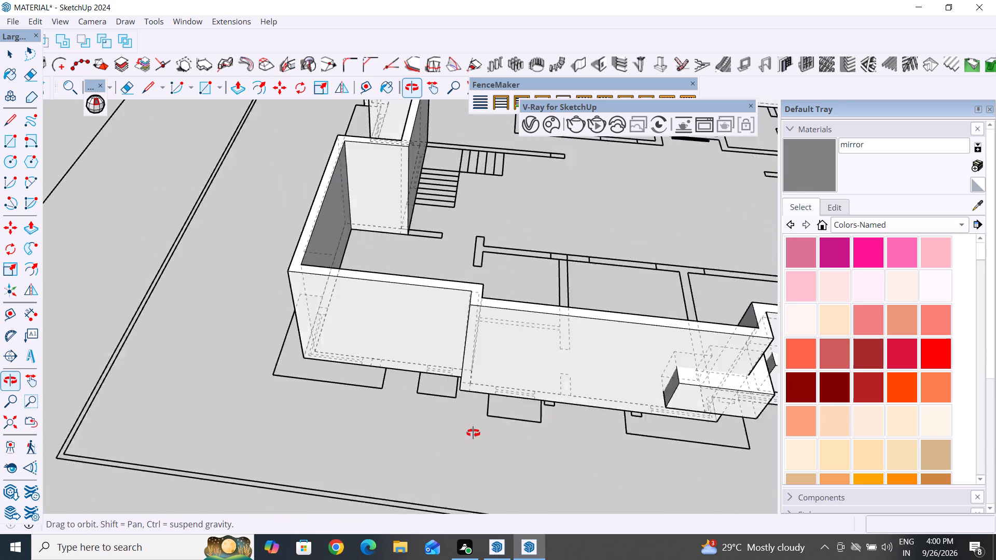
Draw a rectangle about 3' 7/16" by 9" over the window outline in the outer wall, just past the wall jog.
middle_drag(473, 433, 464, 437)
scroll(426, 418, up, 6)
scroll(635, 405, up, 5)
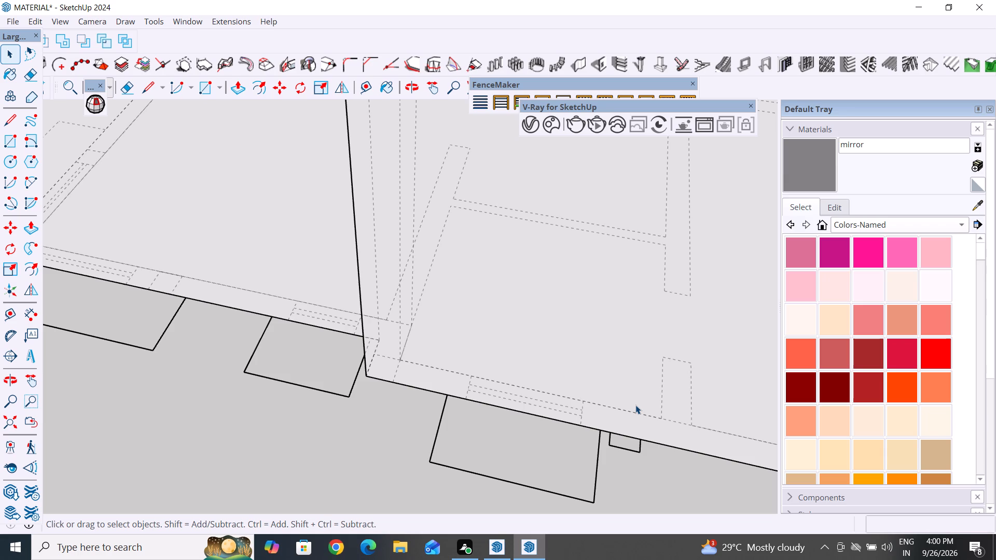
scroll(500, 285, down, 2)
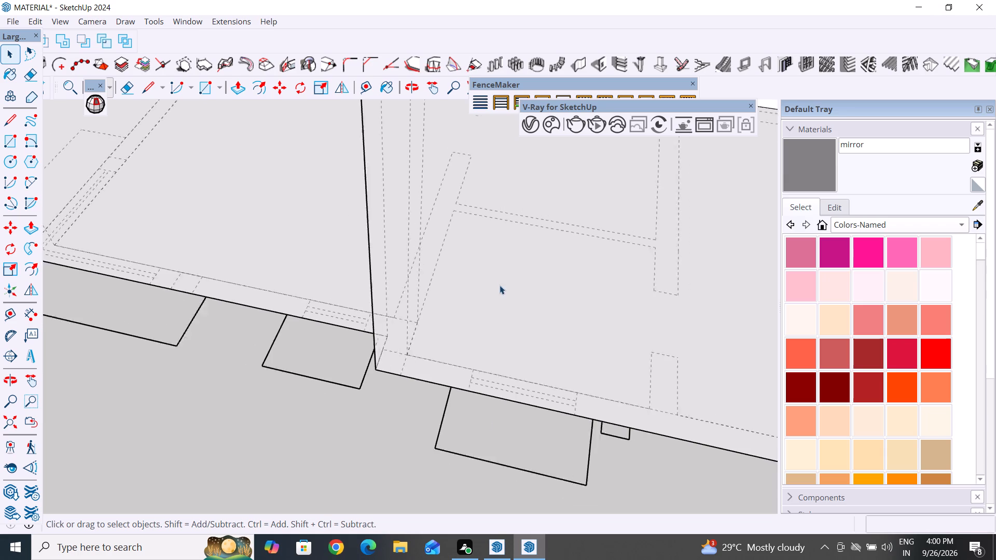
scroll(500, 285, down, 2)
middle_drag(324, 353, 523, 331)
scroll(384, 320, down, 12)
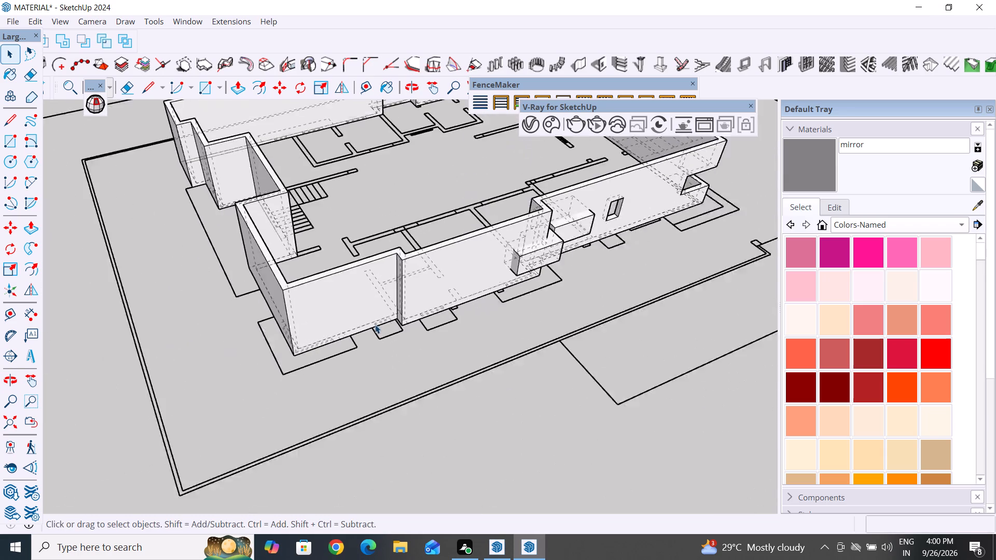
scroll(375, 325, down, 1)
scroll(511, 289, up, 6)
scroll(421, 308, up, 5)
scroll(282, 399, up, 1)
middle_drag(282, 399, 308, 325)
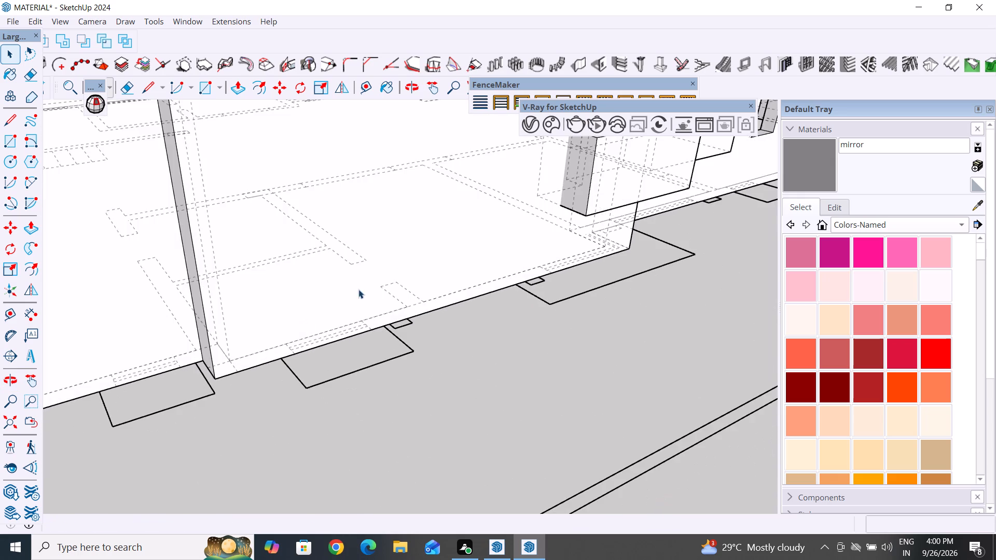
scroll(391, 265, down, 6)
middle_drag(376, 314, 367, 368)
scroll(361, 370, up, 9)
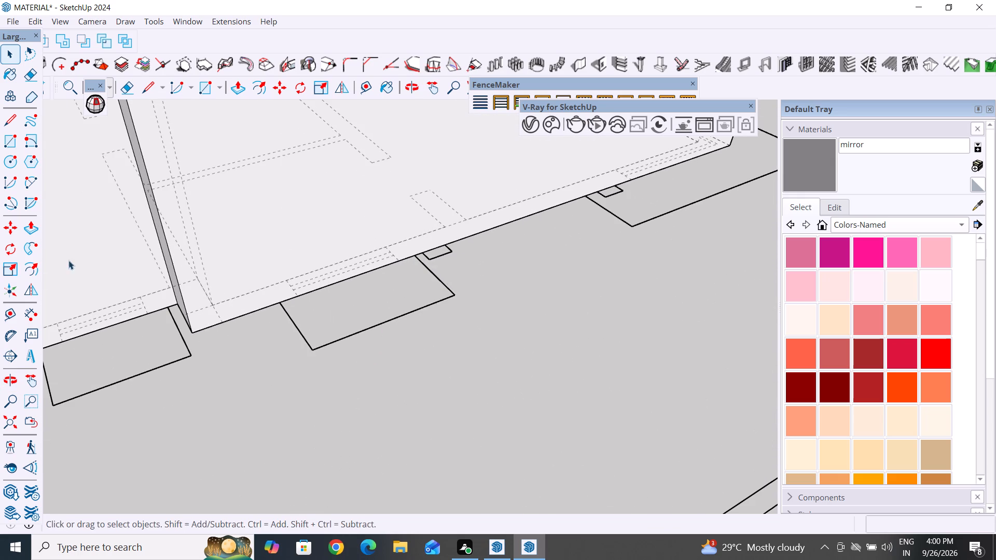
click(8, 136)
scroll(394, 227, up, 7)
scroll(335, 303, up, 4)
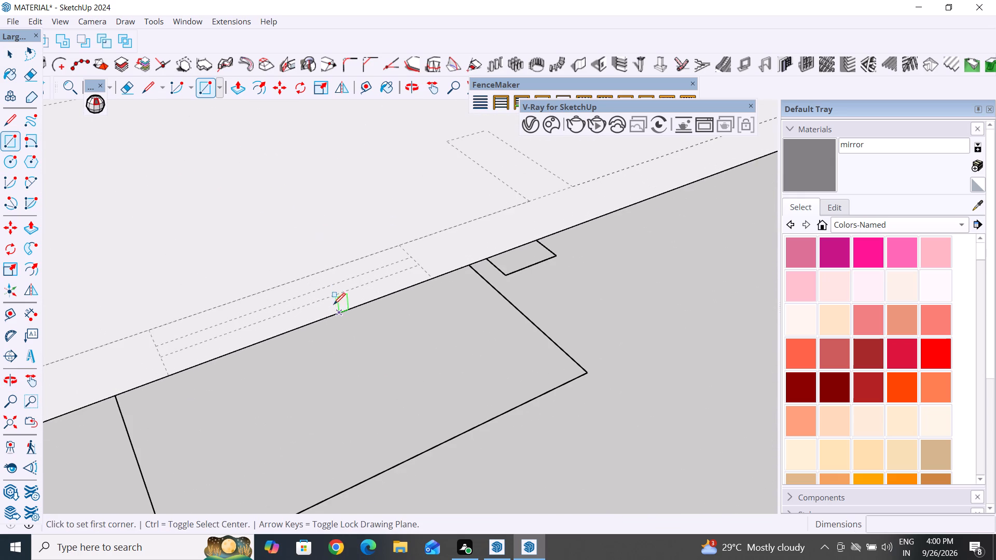
click(149, 331)
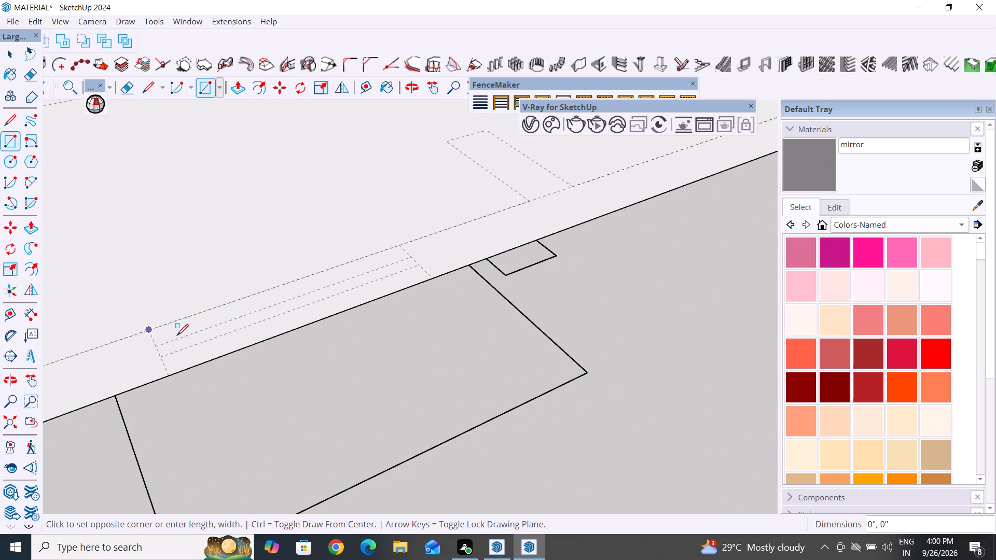
click(435, 281)
click(11, 54)
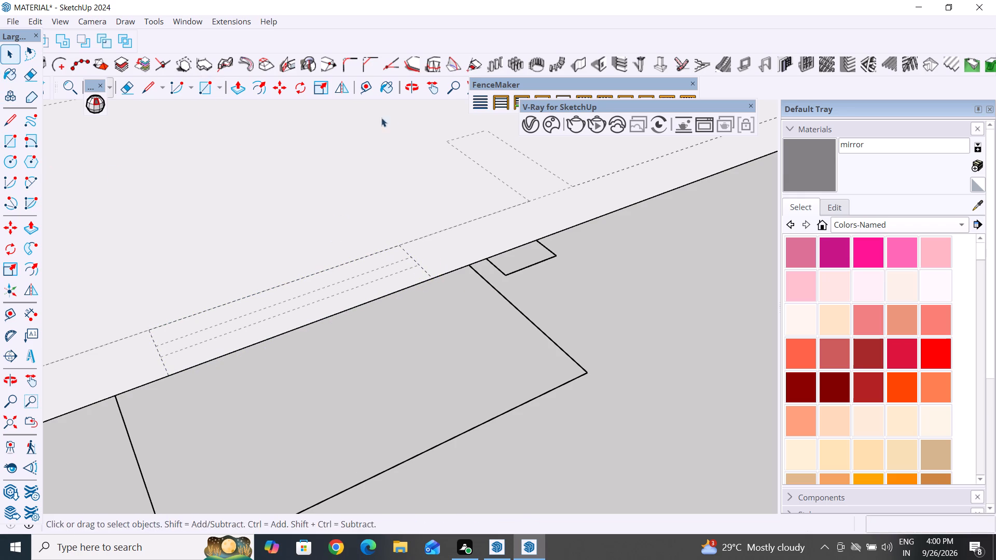
Push/Pull the new window rectangle up 3' into a block.
click(238, 91)
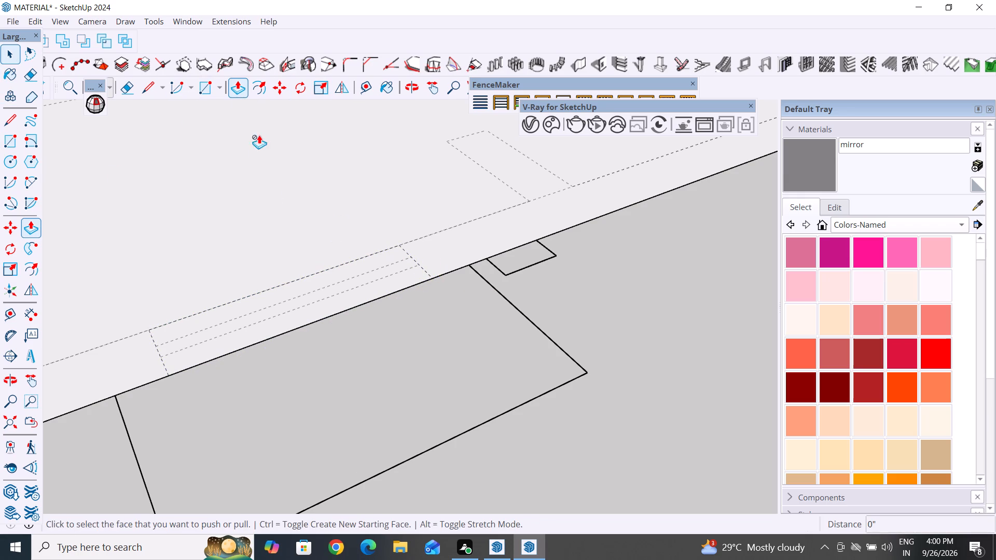
click(301, 312)
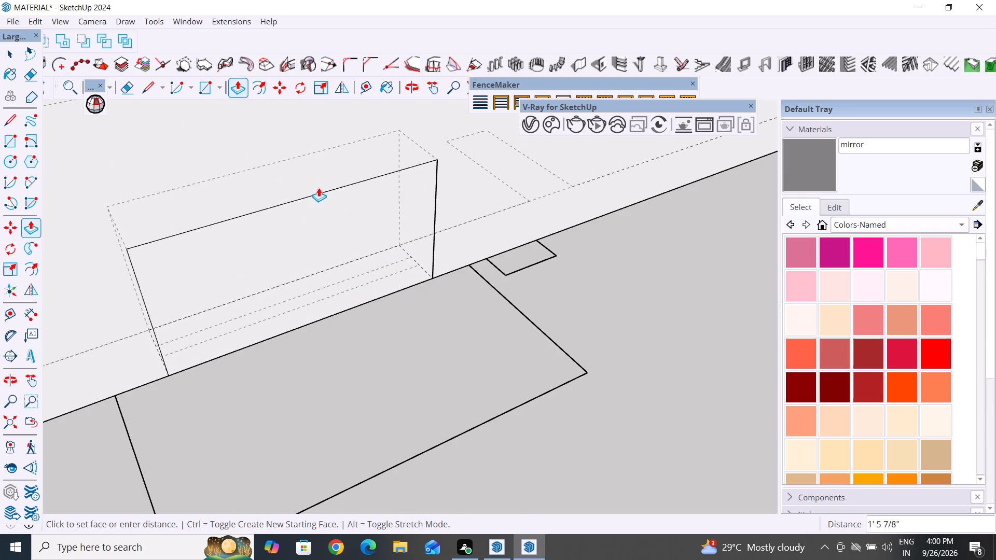
scroll(315, 197, down, 7)
text(3')
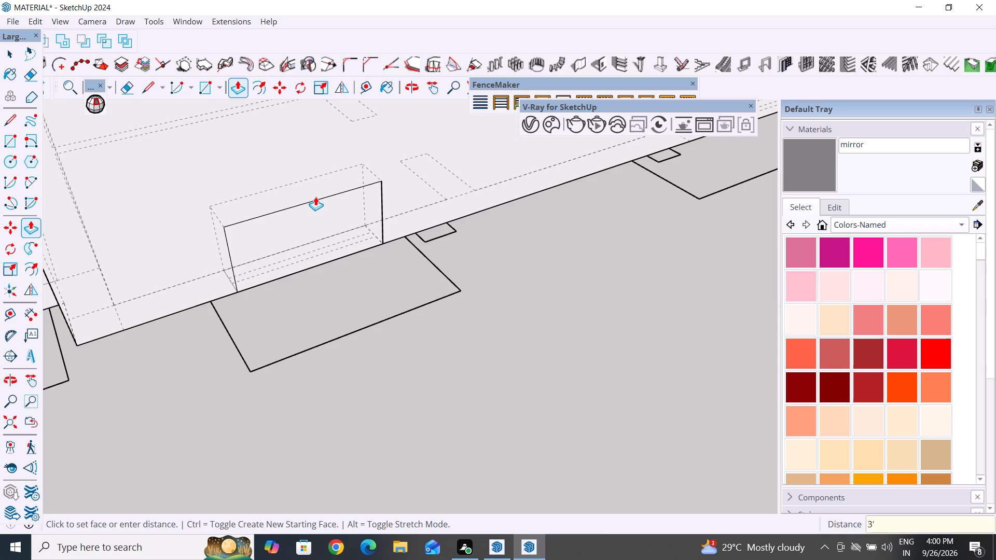
key(Return)
Extend the block's outer face outward by about 2' 5" and pull its inner face into the house beyond the wall.
click(315, 197)
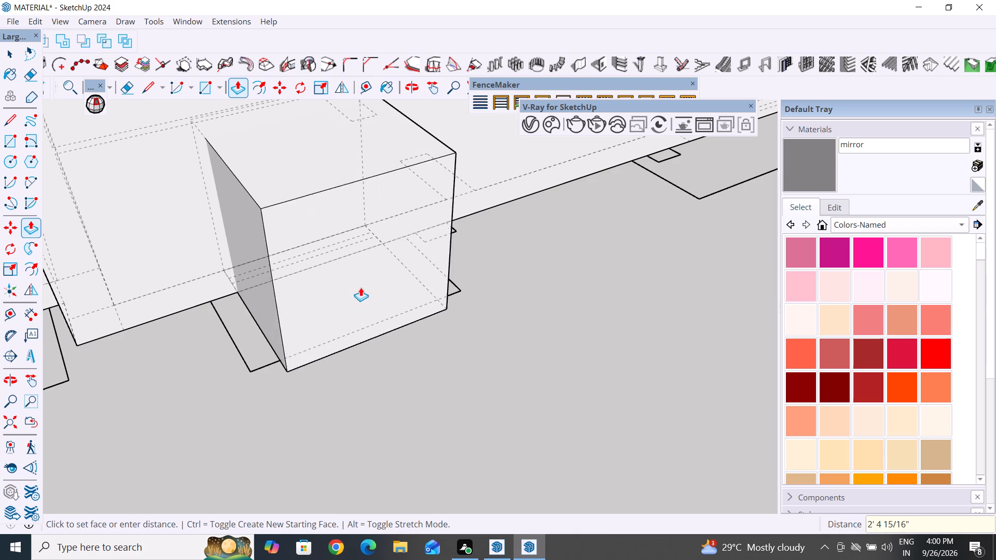
click(361, 287)
scroll(460, 322, down, 14)
middle_drag(334, 338, 810, 371)
middle_drag(356, 351, 708, 300)
click(410, 279)
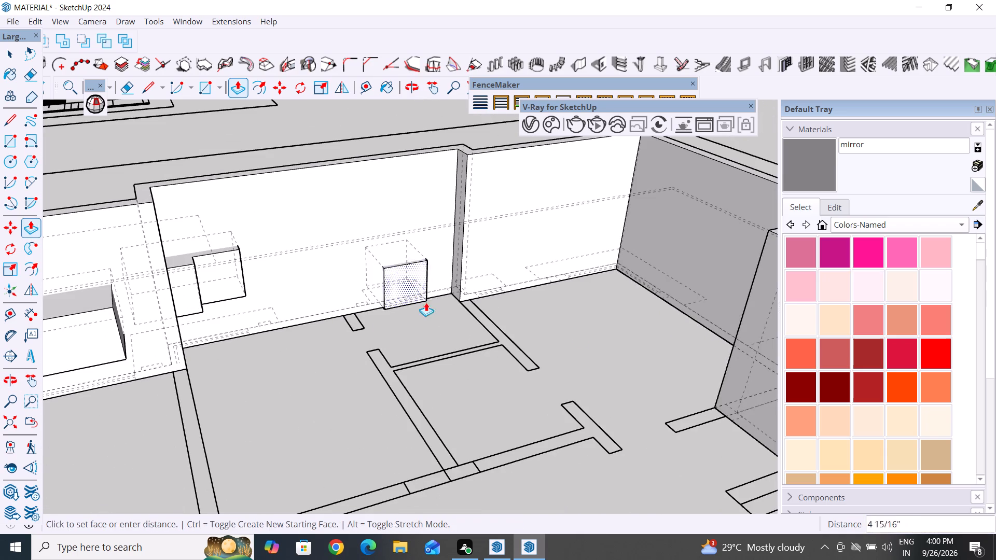
click(431, 309)
Select all faces and edges of the extended window block and make them into a group.
click(8, 51)
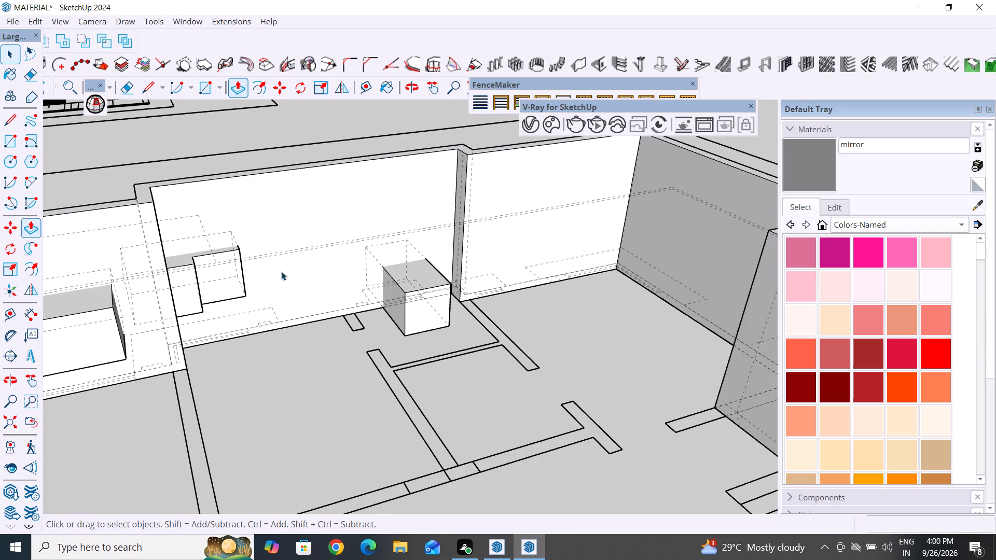
triple_click(436, 285)
double_click(436, 285)
right_click(436, 285)
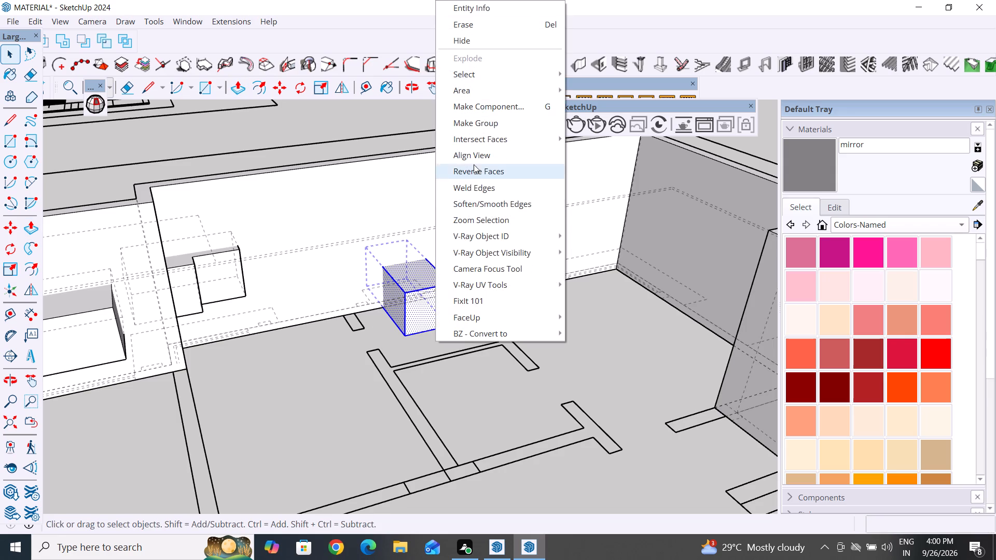
click(483, 123)
Move the grouped window block up 3' to sill height.
middle_drag(353, 428, 561, 401)
scroll(378, 321, up, 7)
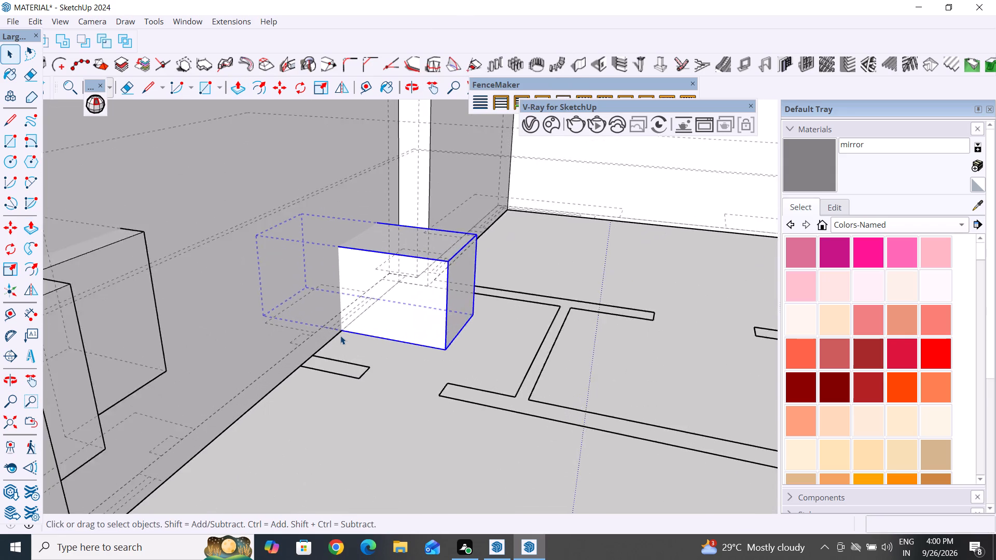
scroll(340, 335, up, 2)
key(m)
click(345, 326)
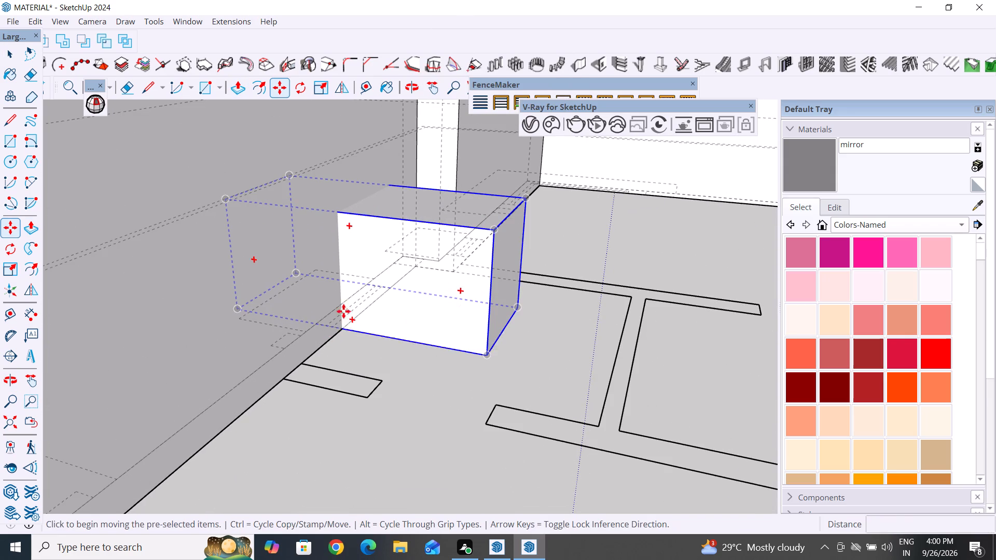
text(3')
key(Return)
scroll(489, 360, down, 12)
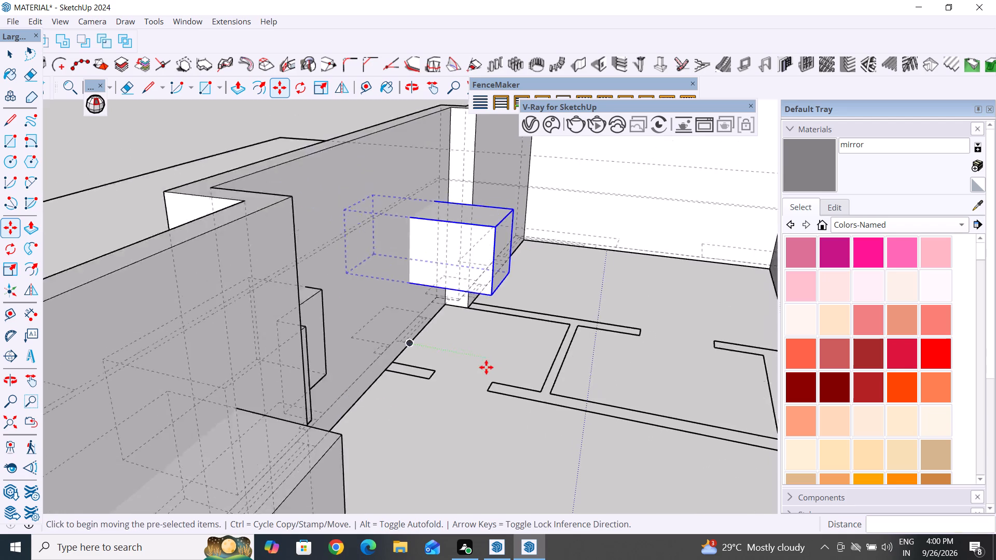
Draw a 2' by 9" rectangle over the small window outline in the end wall section, on the other side of the jog.
scroll(486, 367, down, 1)
middle_drag(538, 409, 161, 428)
scroll(325, 312, down, 6)
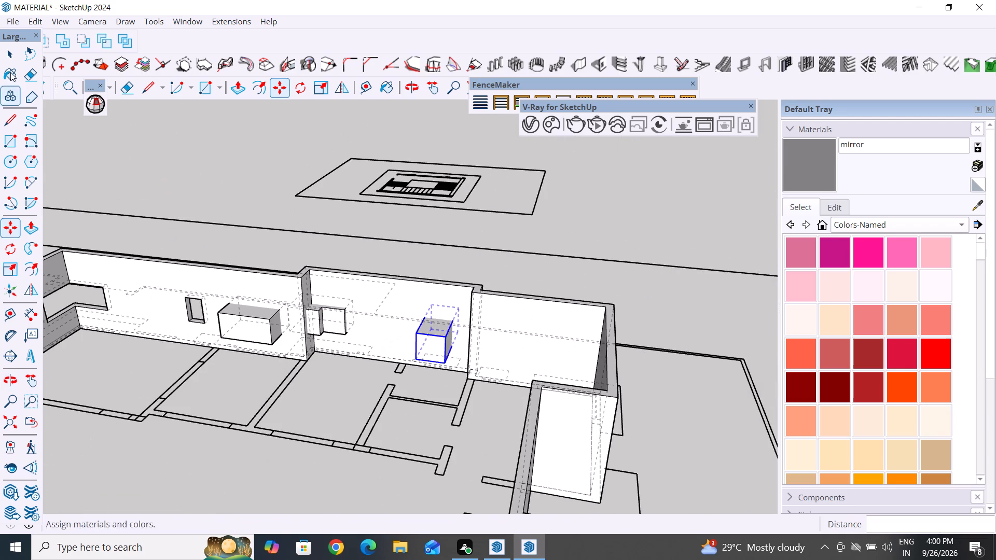
click(9, 58)
scroll(510, 422, up, 6)
middle_drag(466, 391, 512, 461)
scroll(532, 409, up, 5)
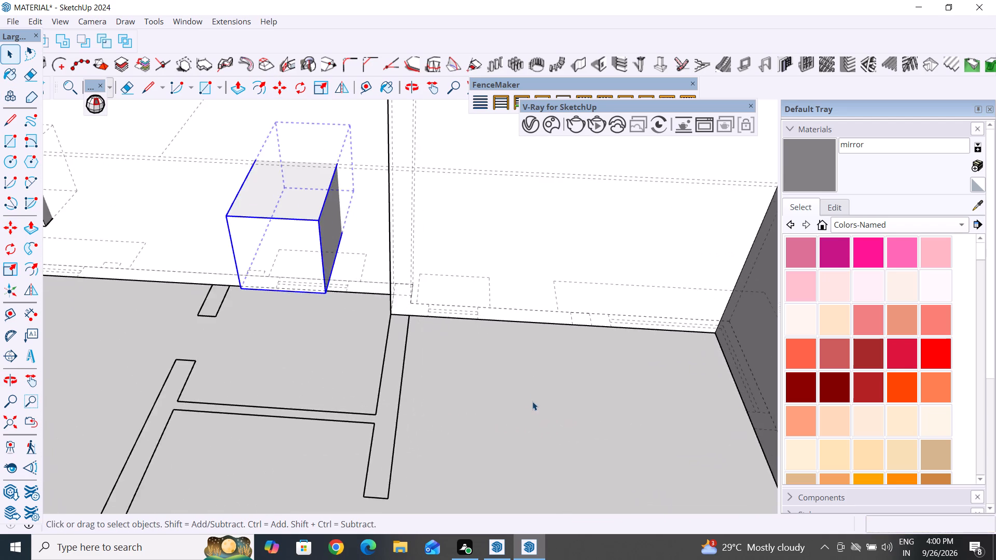
scroll(506, 319, up, 11)
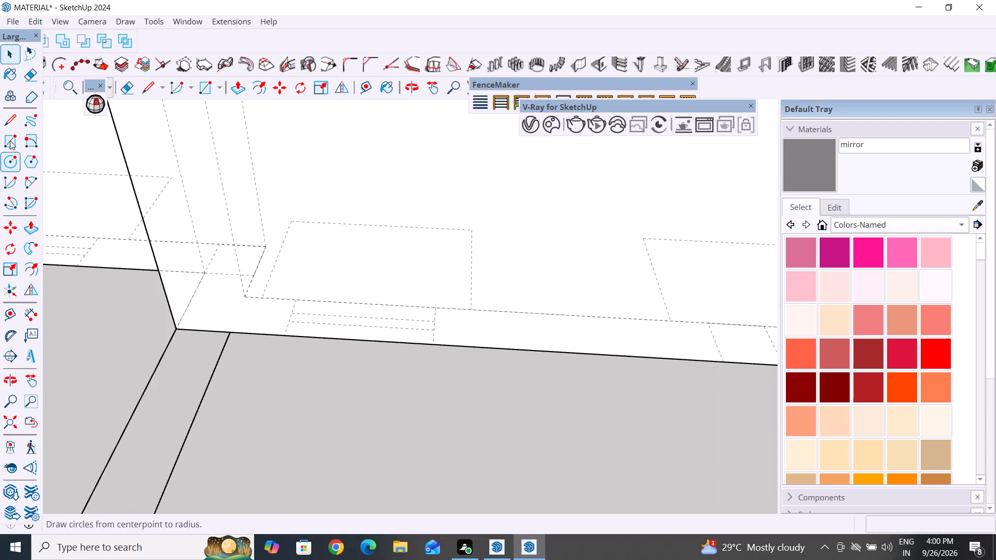
click(7, 137)
scroll(413, 354, up, 7)
click(245, 273)
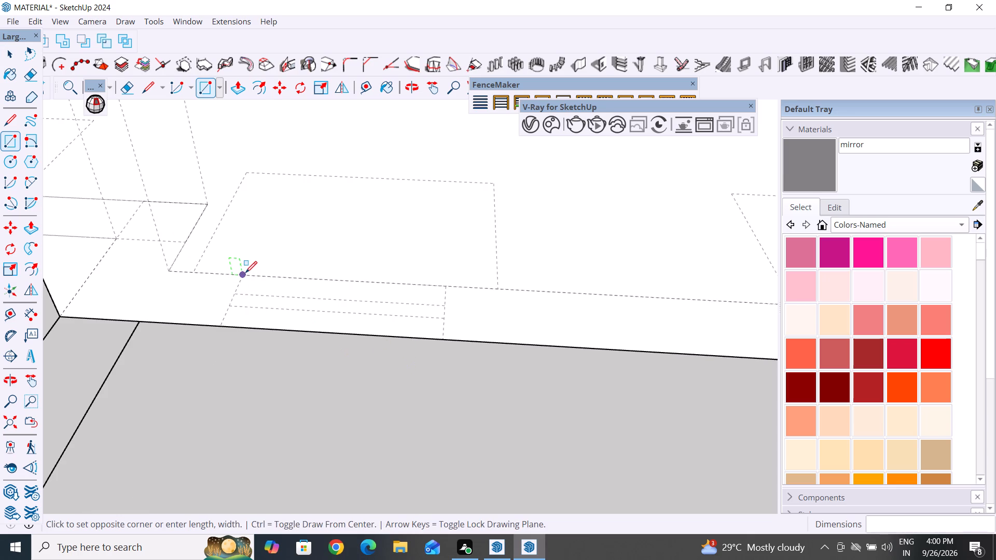
click(445, 338)
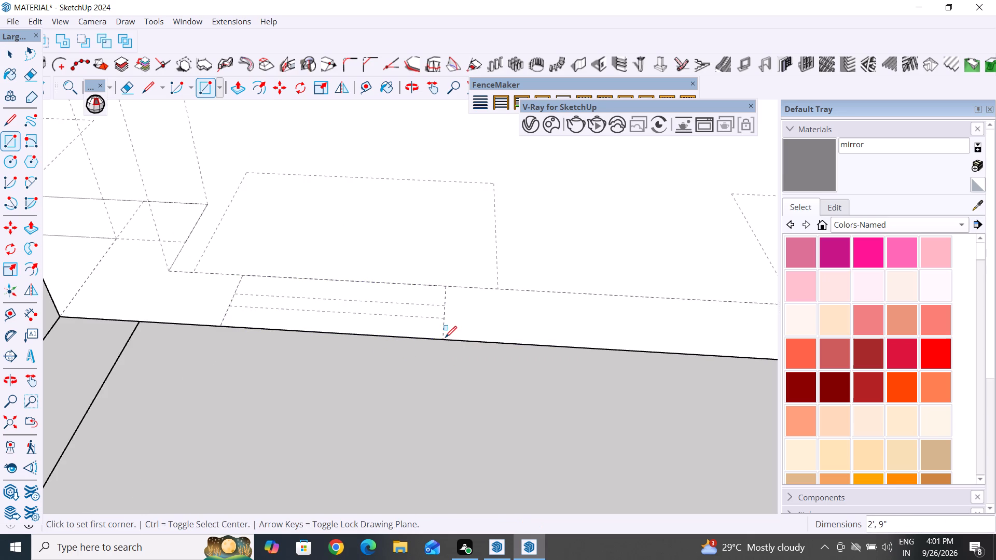
click(11, 52)
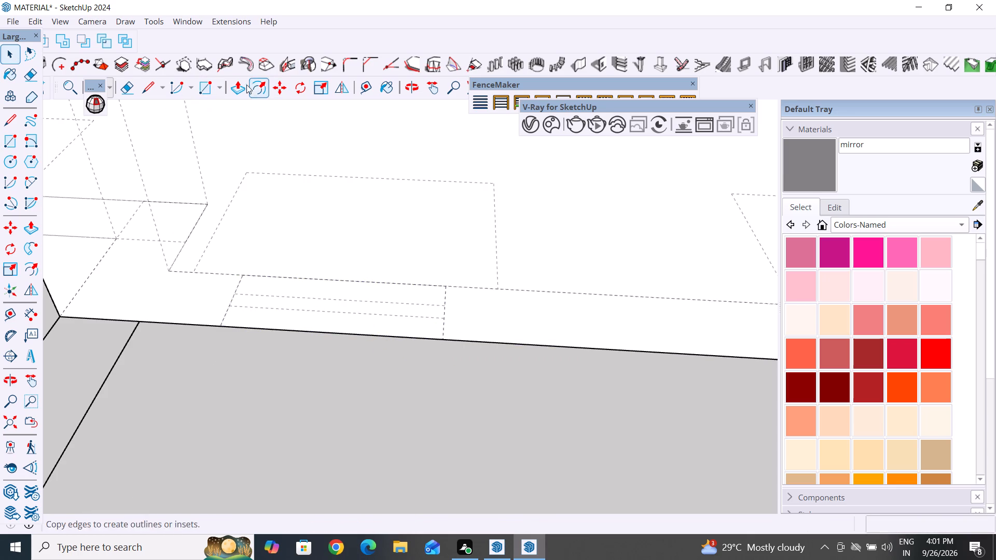
Push/Pull the 2' by 9" window rectangle up 3' into a block.
click(238, 85)
click(407, 317)
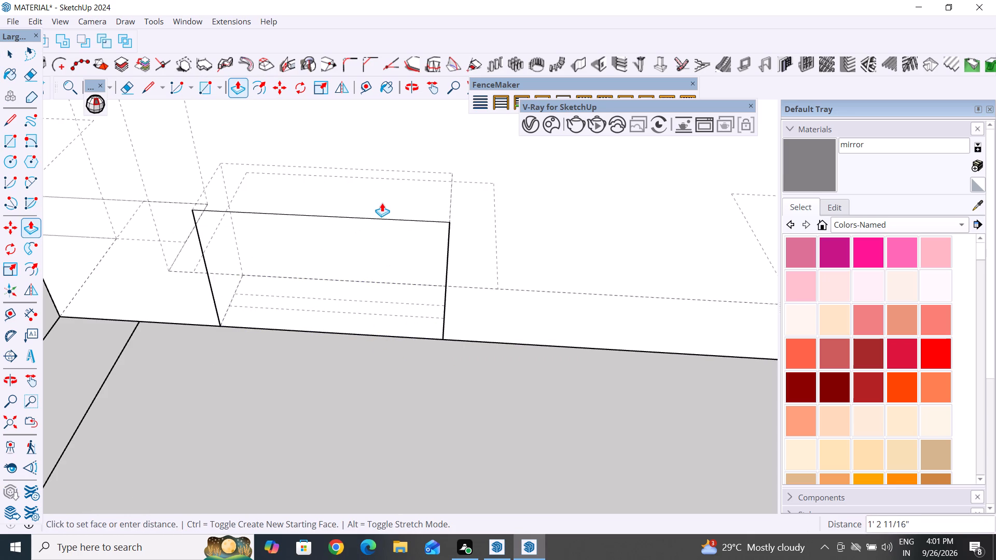
text(3')
key(Return)
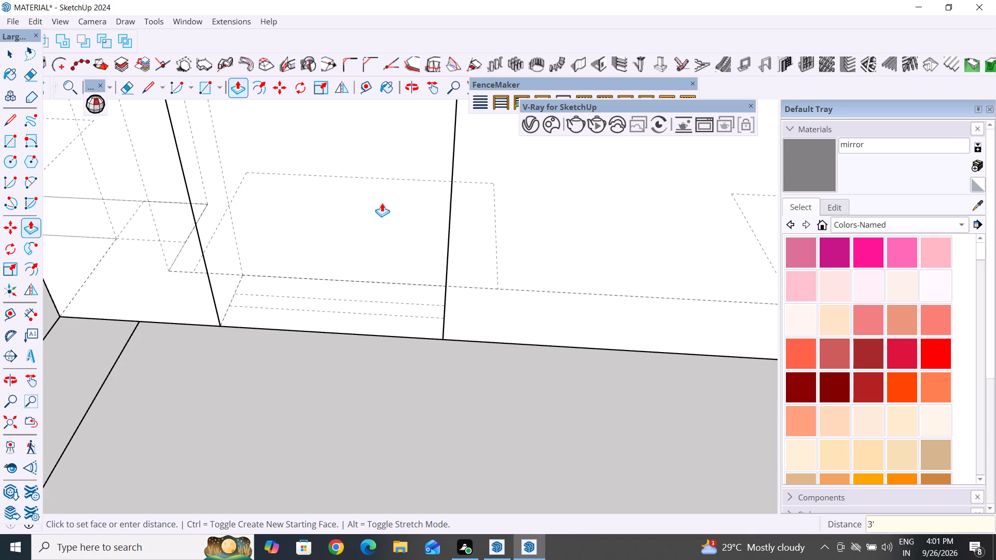
scroll(382, 203, down, 19)
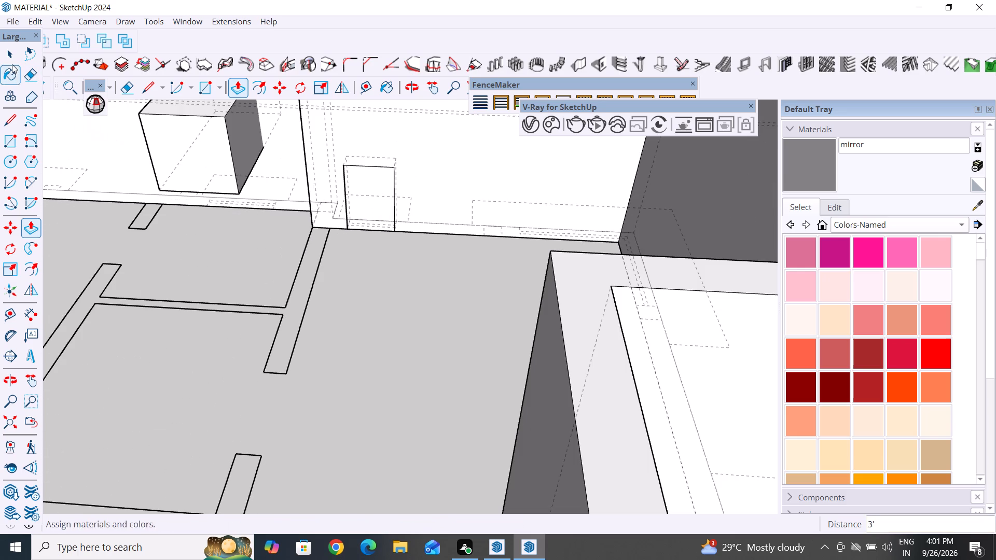
click(9, 61)
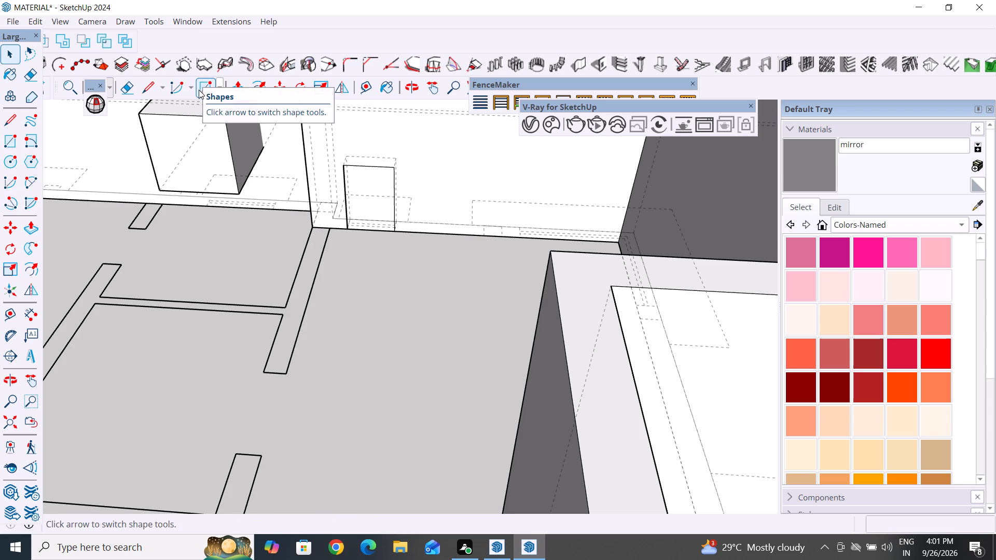
Extend the small block's inner face about 2' 3/4" into the house and its outer face about 6' 4 7/16" outward.
click(240, 88)
click(383, 202)
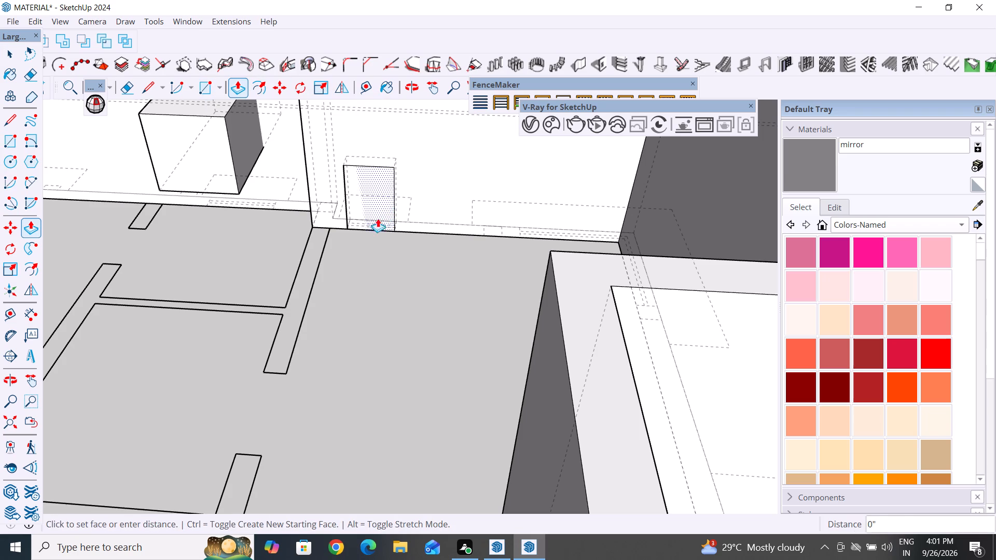
click(378, 231)
scroll(495, 273, down, 11)
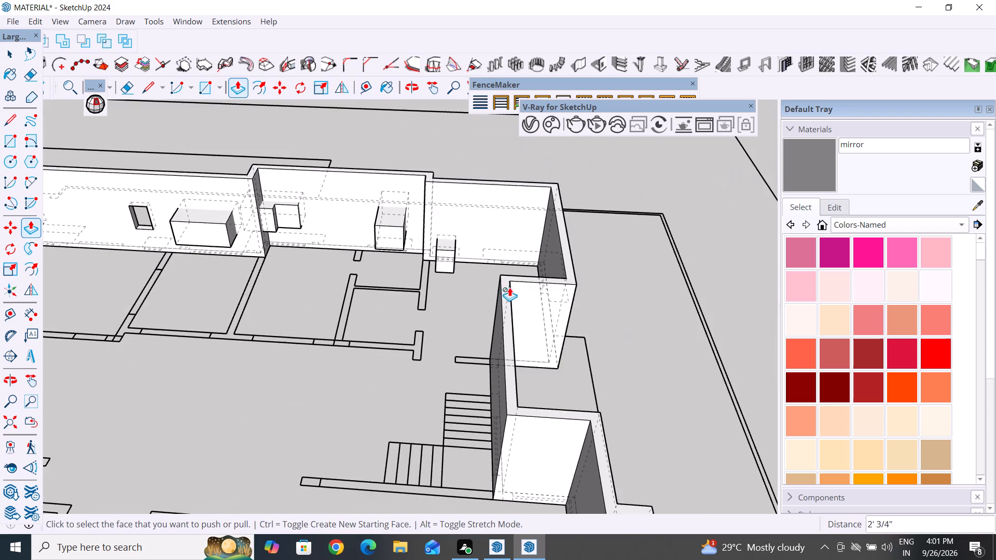
middle_drag(481, 334, 0, 324)
middle_drag(340, 338, 0, 270)
scroll(235, 299, up, 5)
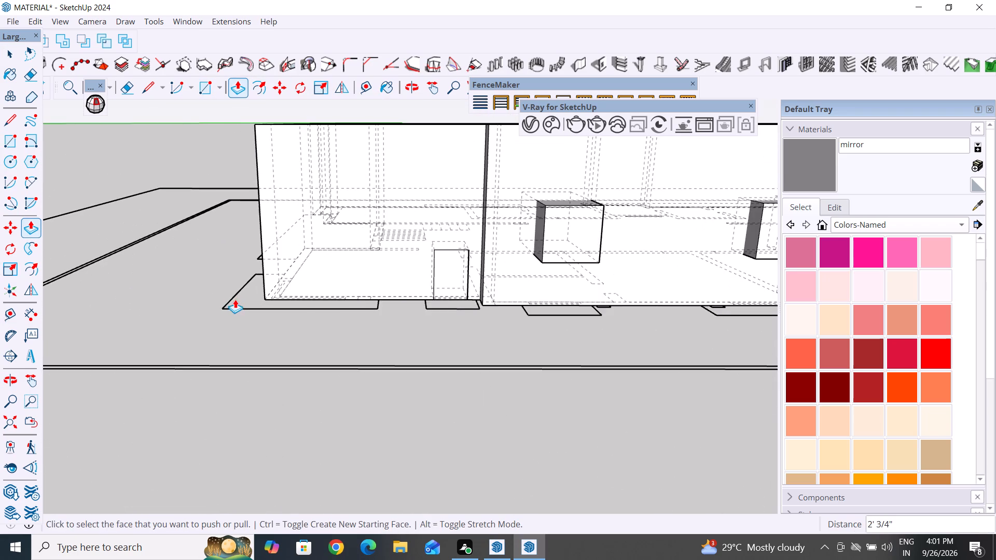
middle_drag(353, 297, 453, 341)
click(438, 262)
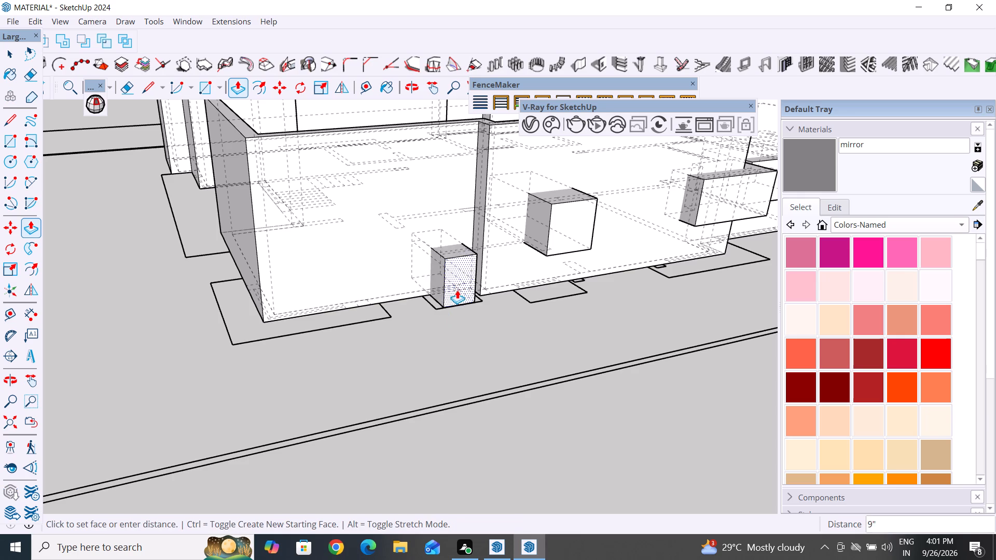
click(475, 320)
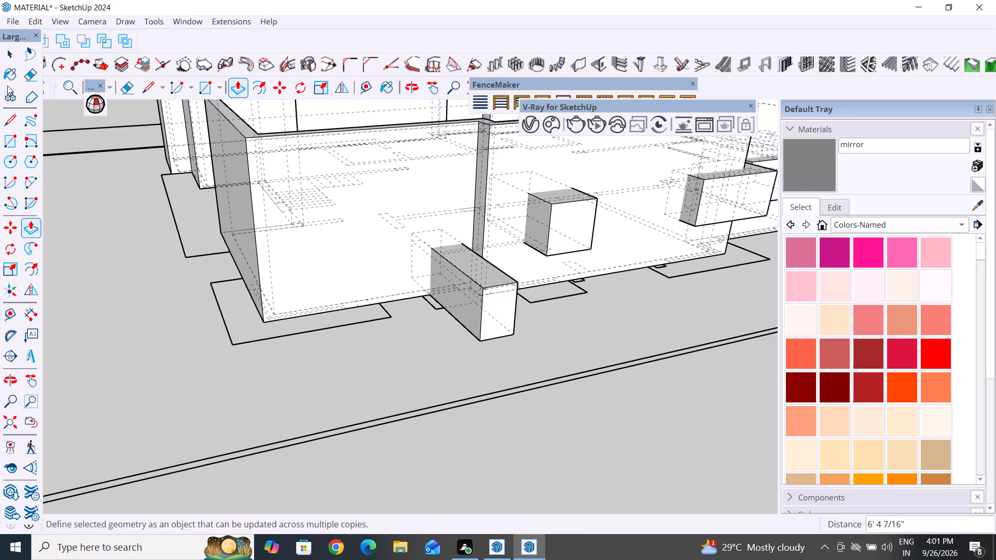
click(8, 54)
Group all the geometry of the small window block in the end wall section.
scroll(305, 449, up, 1)
middle_drag(312, 455, 533, 473)
click(499, 224)
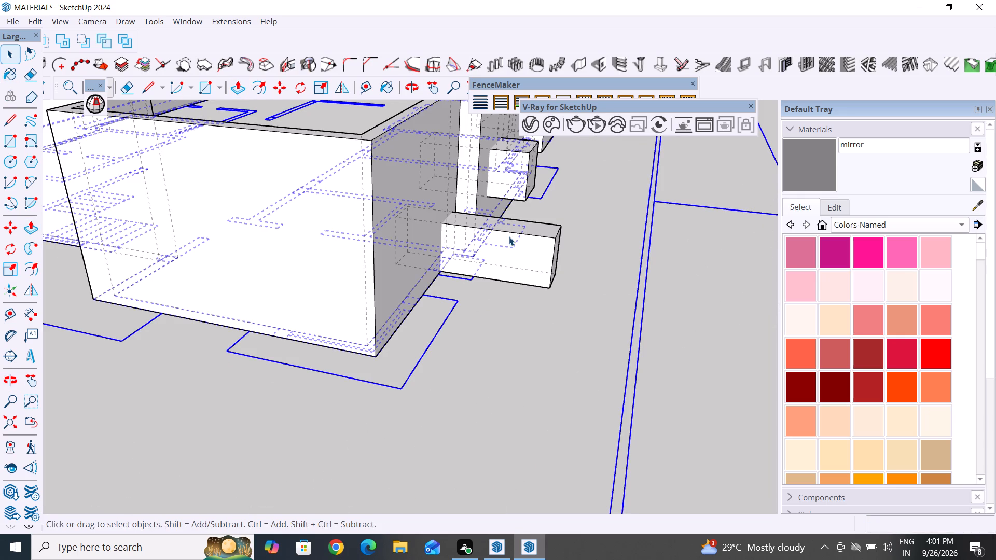
middle_drag(537, 449, 523, 479)
click(553, 354)
scroll(563, 283, up, 2)
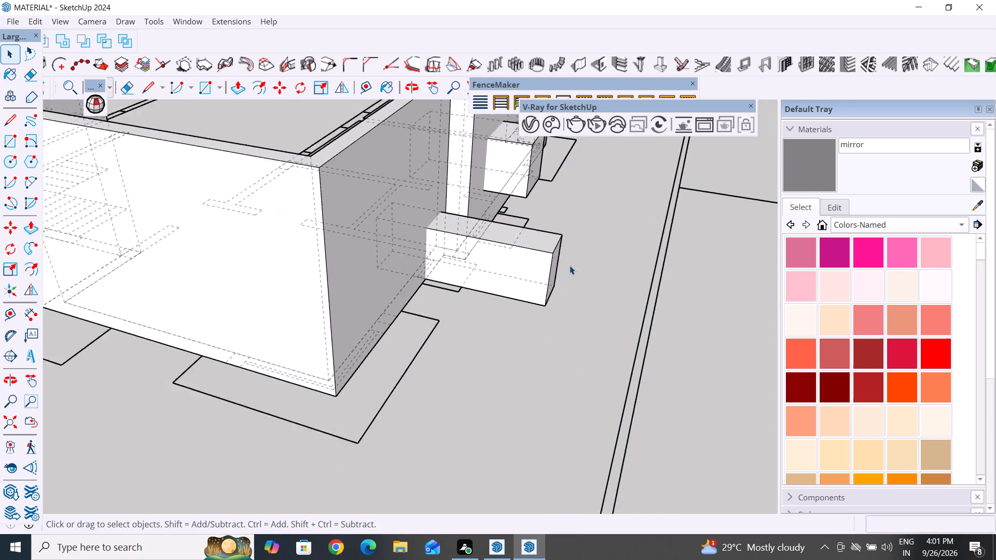
scroll(570, 265, up, 3)
triple_click(518, 286)
double_click(518, 286)
right_click(518, 286)
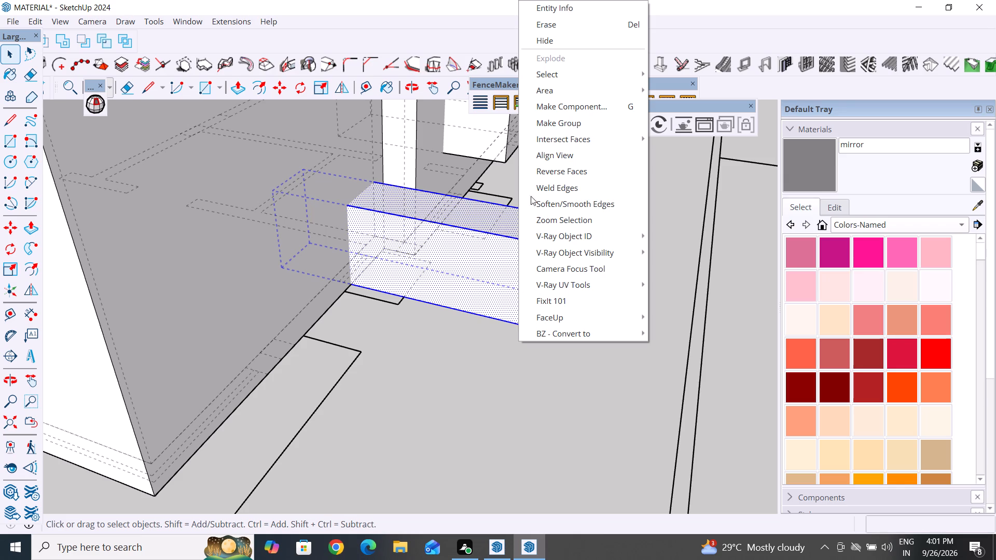
click(561, 125)
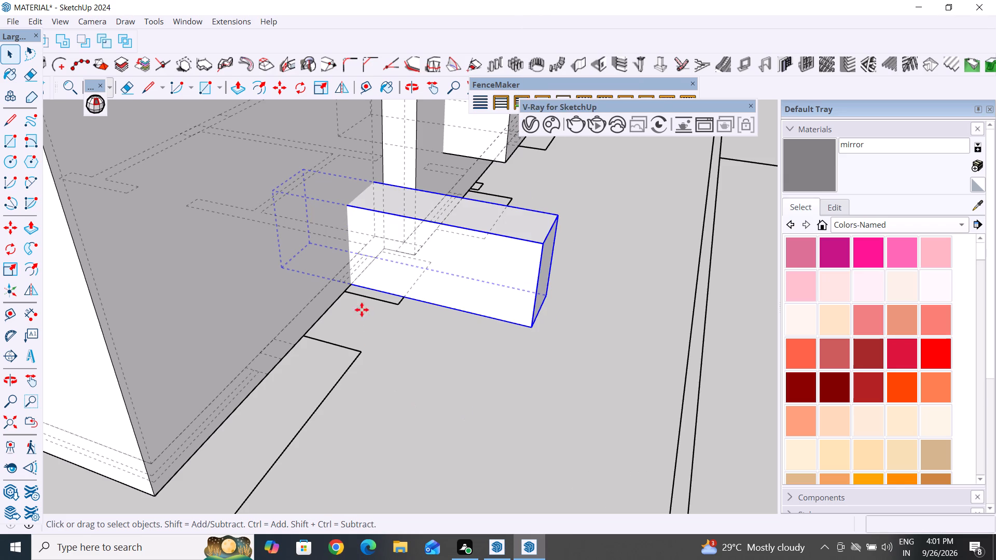
Move the grouped small window block up 3' to sill height.
key(m)
click(354, 287)
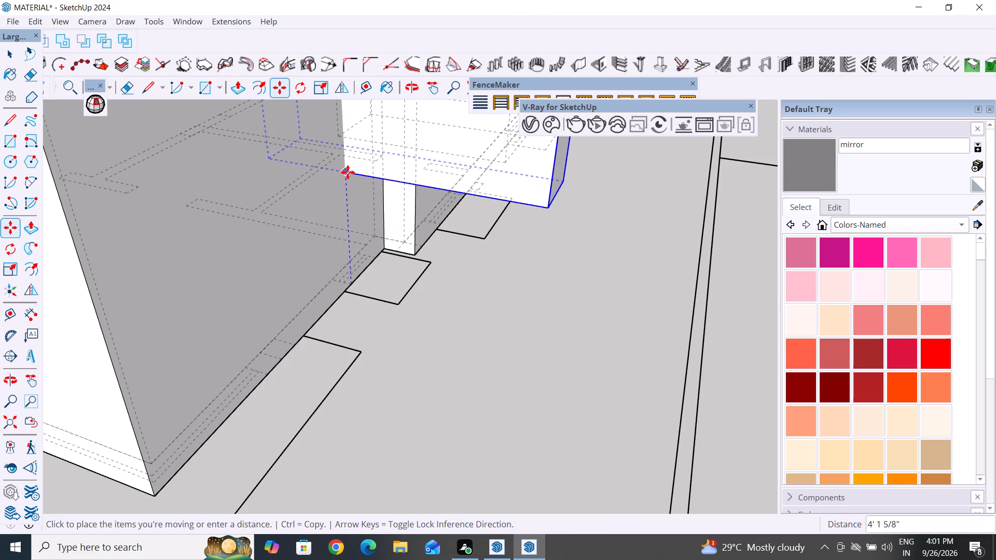
text(3')
key(Return)
scroll(348, 172, down, 7)
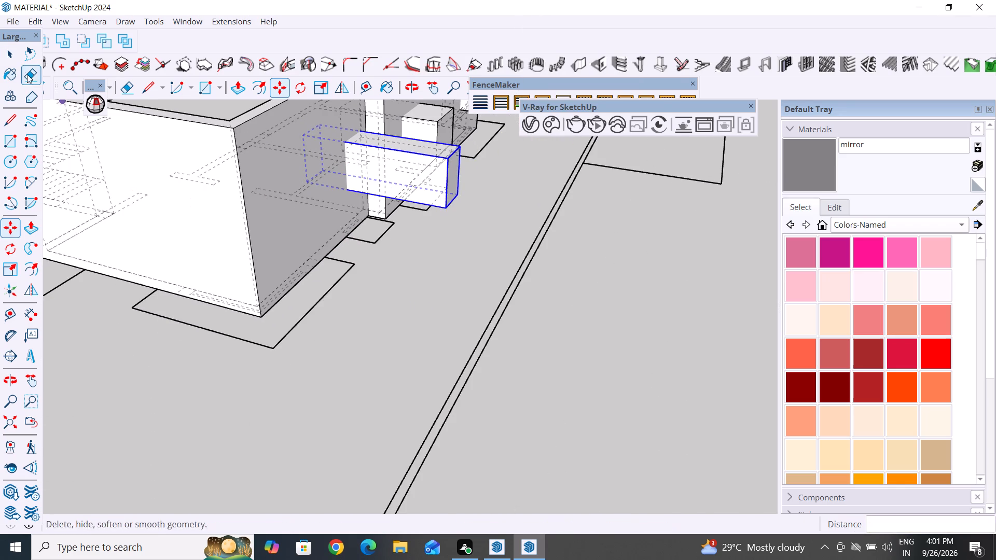
click(5, 58)
Outline the L-shaped corner window at the base of the wall corner with 4' inner, 4' 9" outer and 9" end lines.
scroll(192, 358, up, 4)
middle_drag(232, 380, 278, 415)
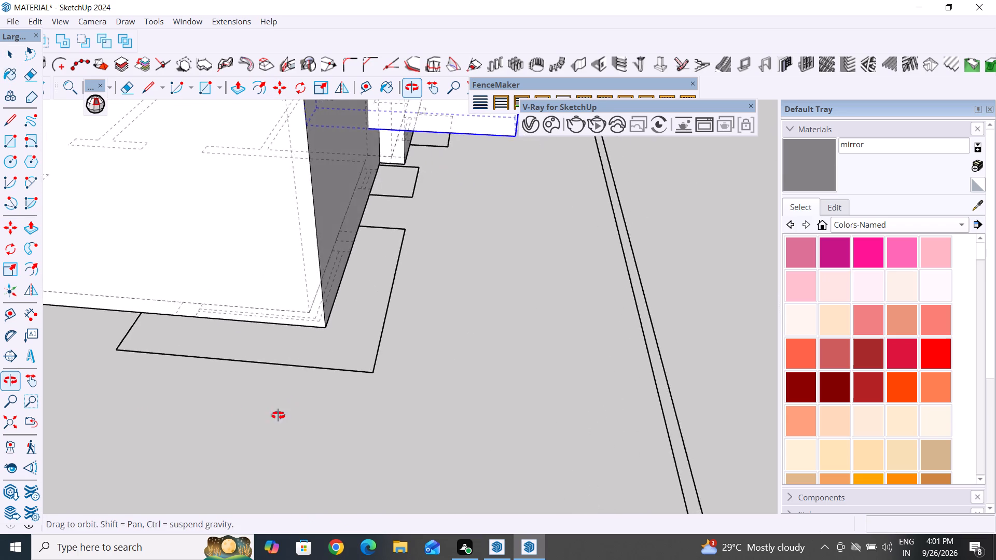
middle_drag(278, 415, 309, 453)
middle_drag(430, 348, 395, 365)
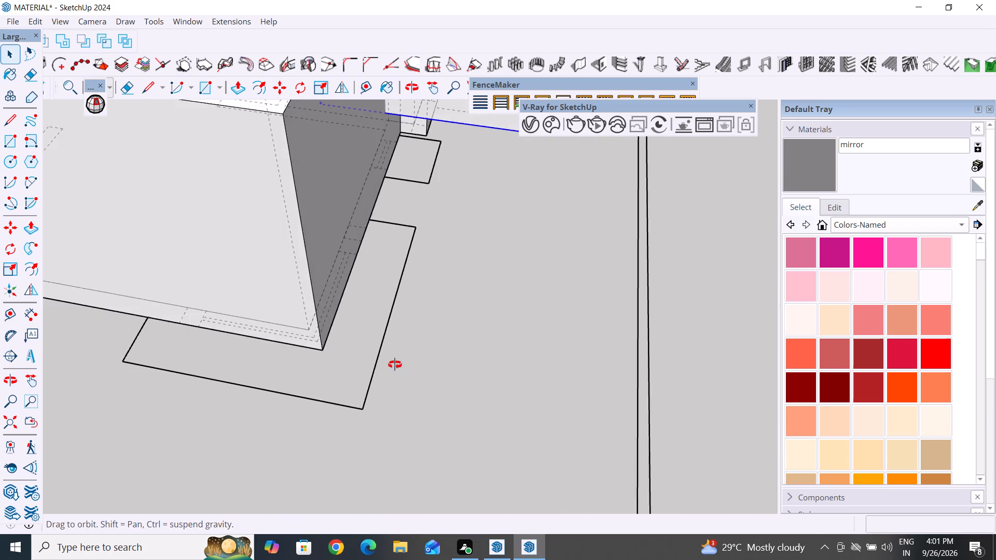
middle_drag(395, 365, 307, 322)
click(16, 124)
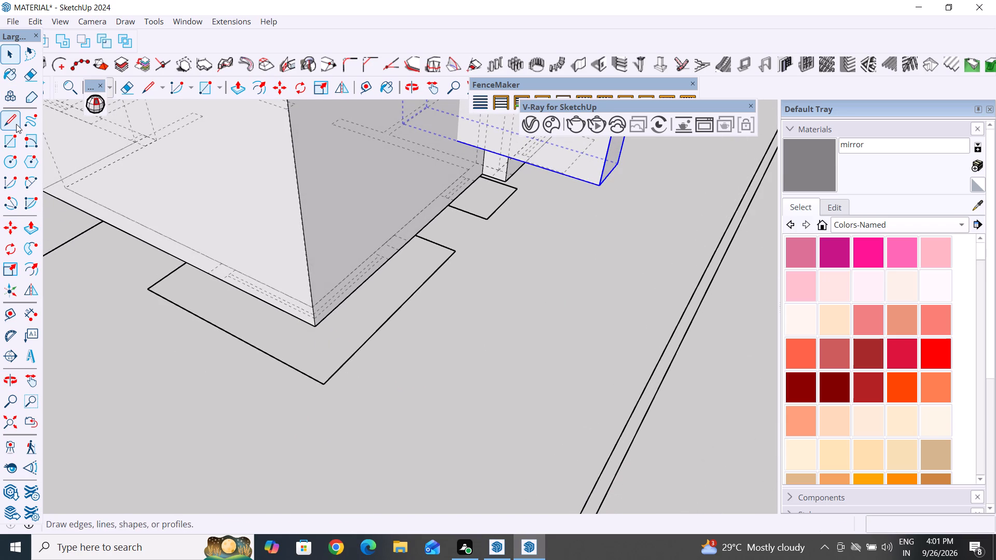
scroll(280, 283, up, 10)
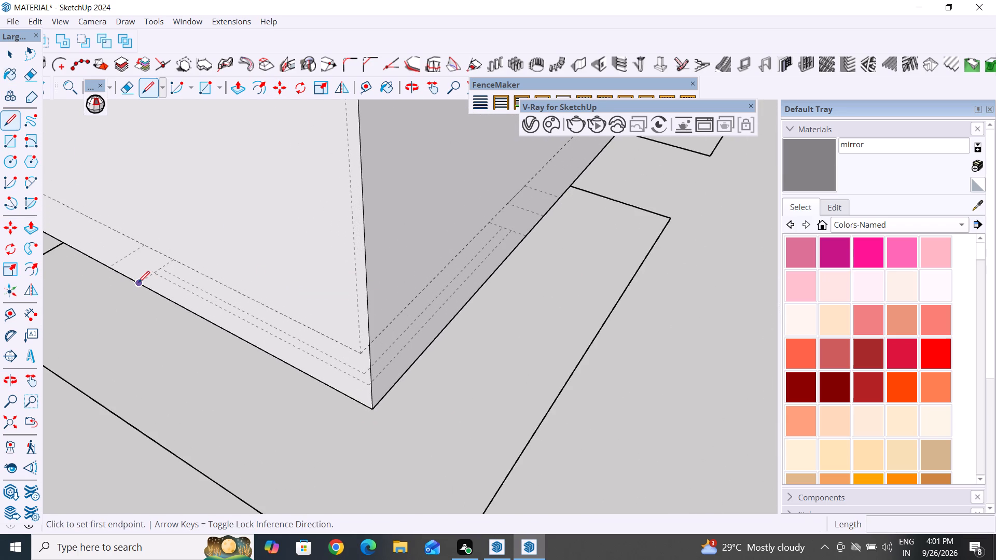
click(138, 283)
click(172, 259)
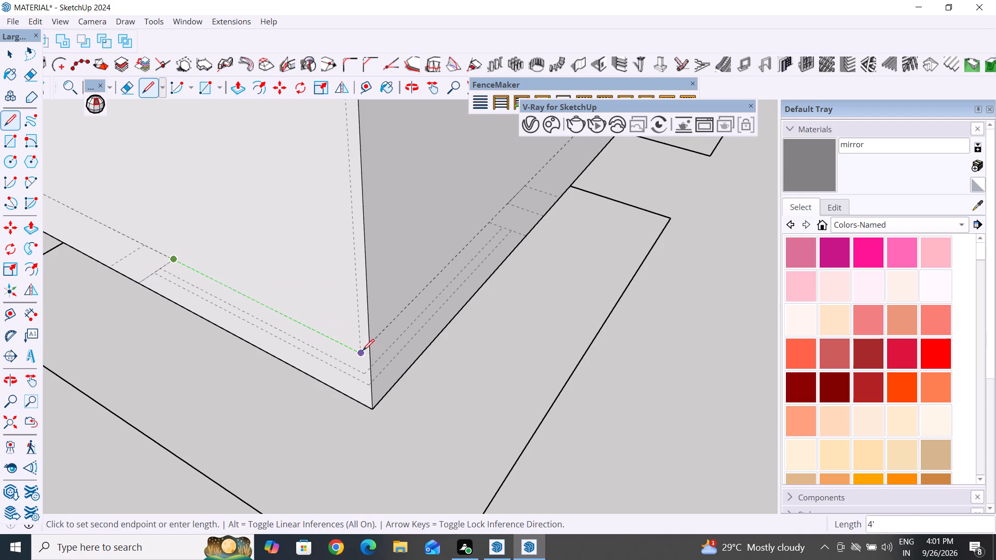
click(363, 351)
click(490, 224)
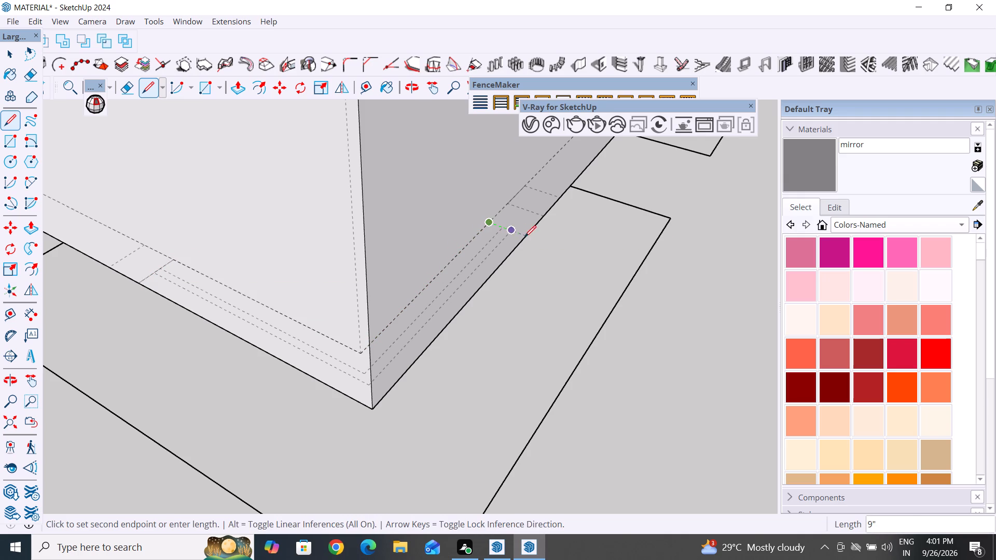
click(530, 239)
click(370, 411)
click(138, 284)
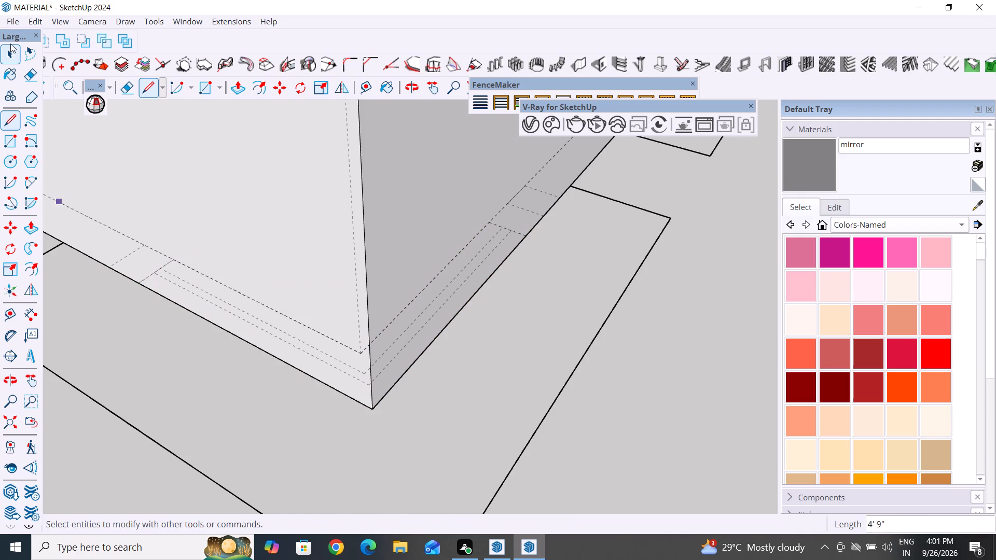
click(9, 53)
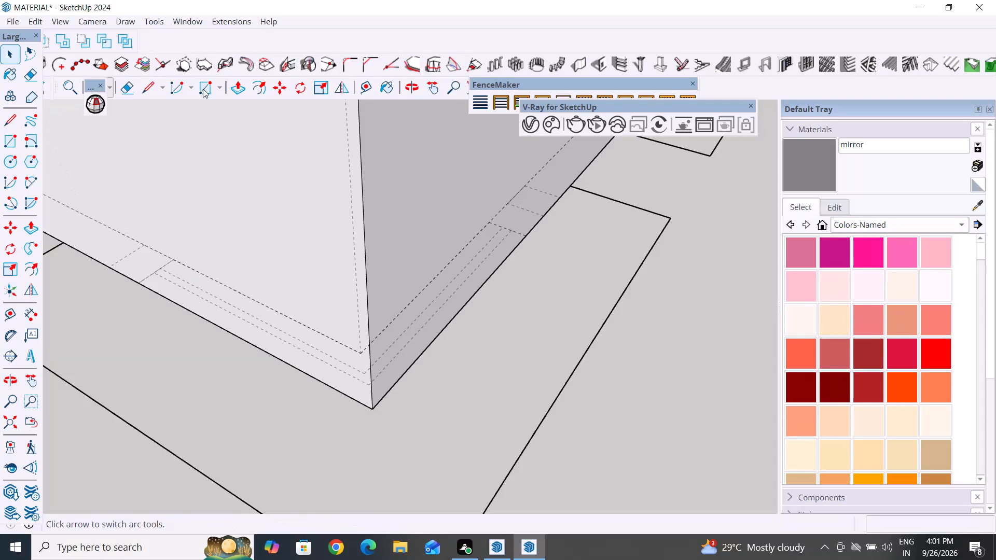
Push/Pull the L-shaped corner window face up 3' into a block.
click(233, 93)
click(268, 326)
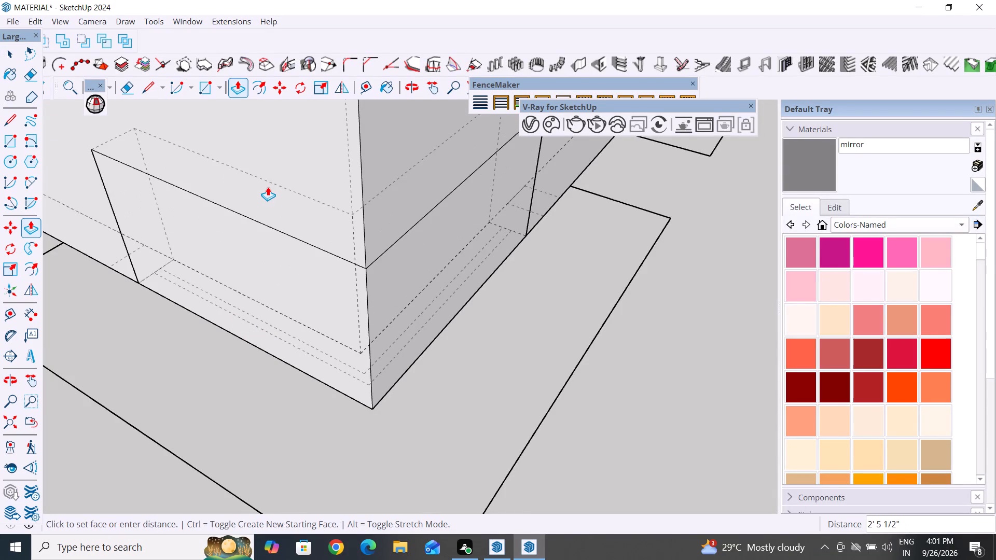
text(3')
key(Return)
Extend the corner block's two outer faces outward past the walls, the second by about 9 5/16".
click(403, 273)
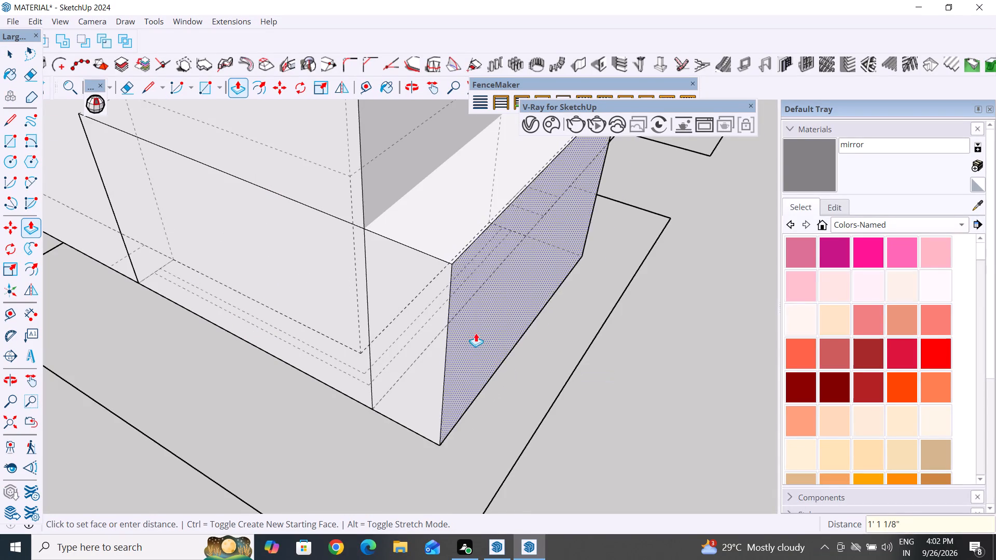
click(495, 345)
click(415, 388)
click(385, 438)
scroll(511, 365, down, 4)
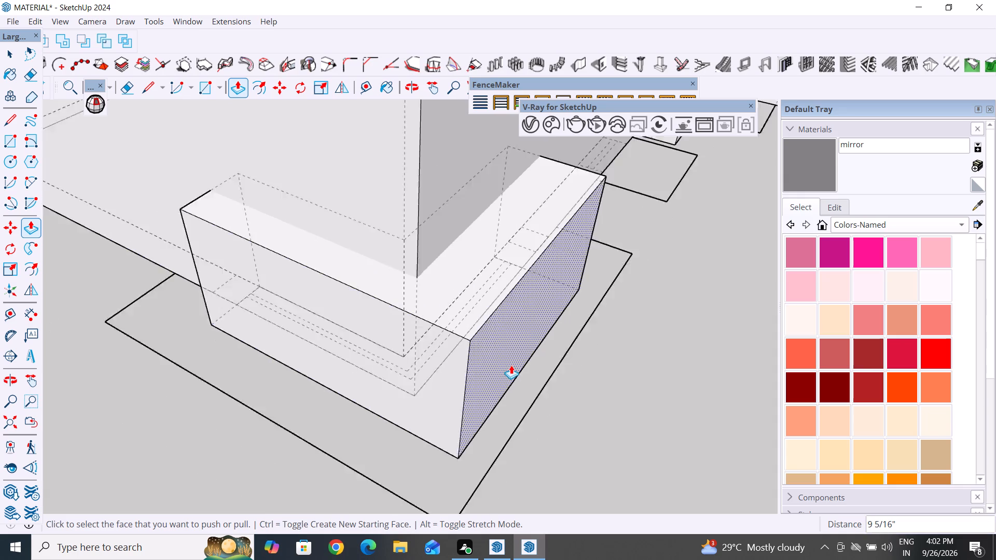
Extend the corner block's two inner faces into the room by about 1' 9 5/8" and 1' 10 5/8".
scroll(511, 365, down, 12)
middle_drag(306, 349, 924, 369)
middle_drag(336, 370, 751, 338)
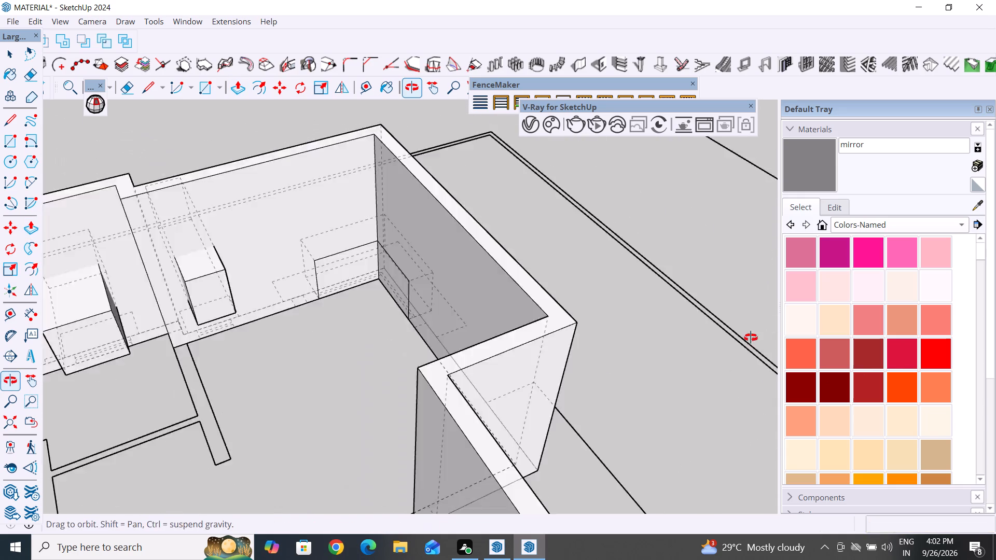
middle_drag(751, 338, 756, 334)
middle_drag(568, 370, 326, 349)
scroll(452, 315, up, 5)
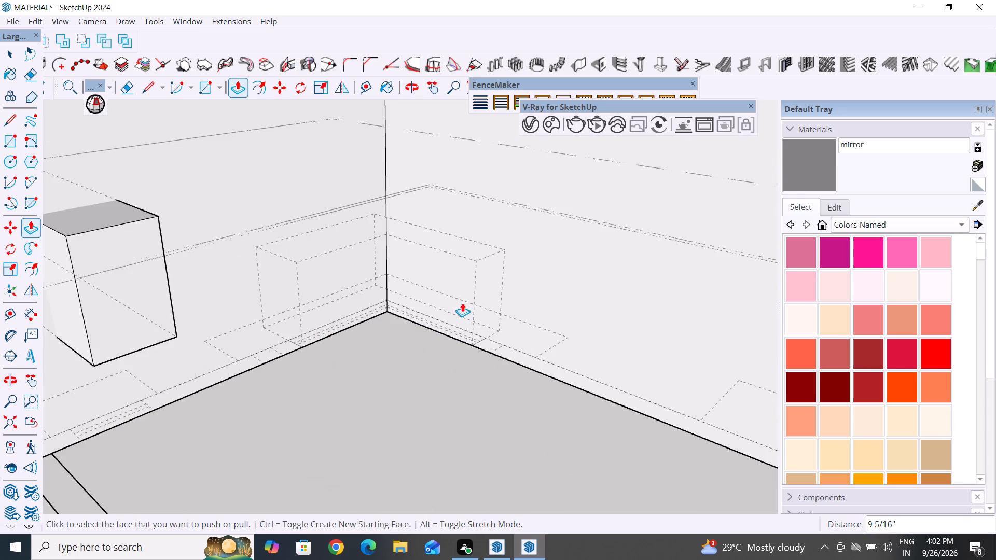
scroll(450, 295, up, 3)
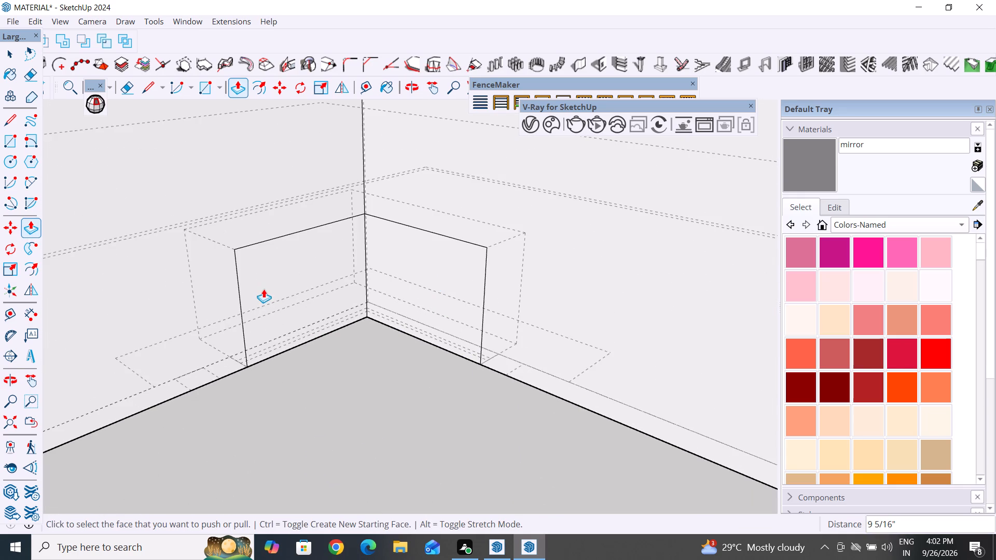
middle_drag(384, 262, 417, 389)
click(449, 281)
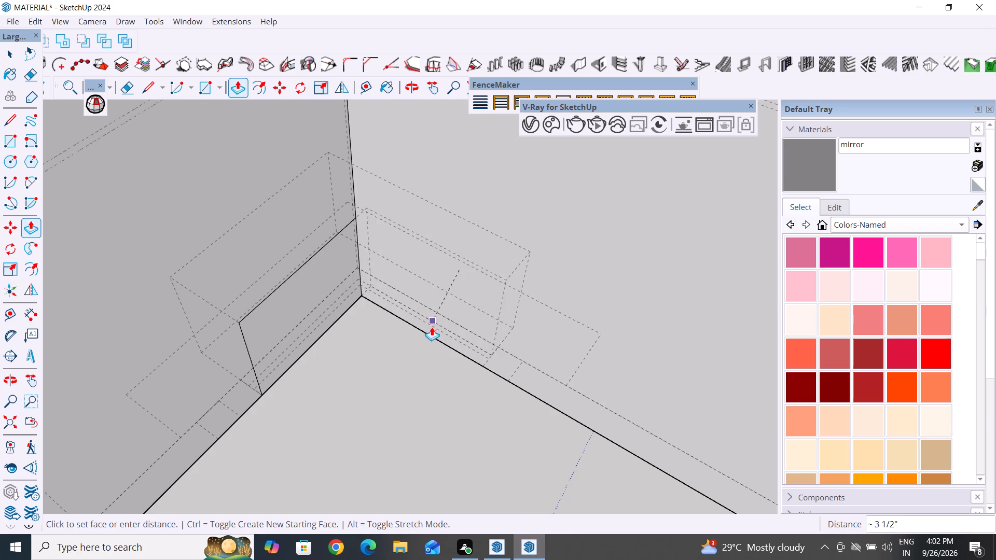
click(420, 345)
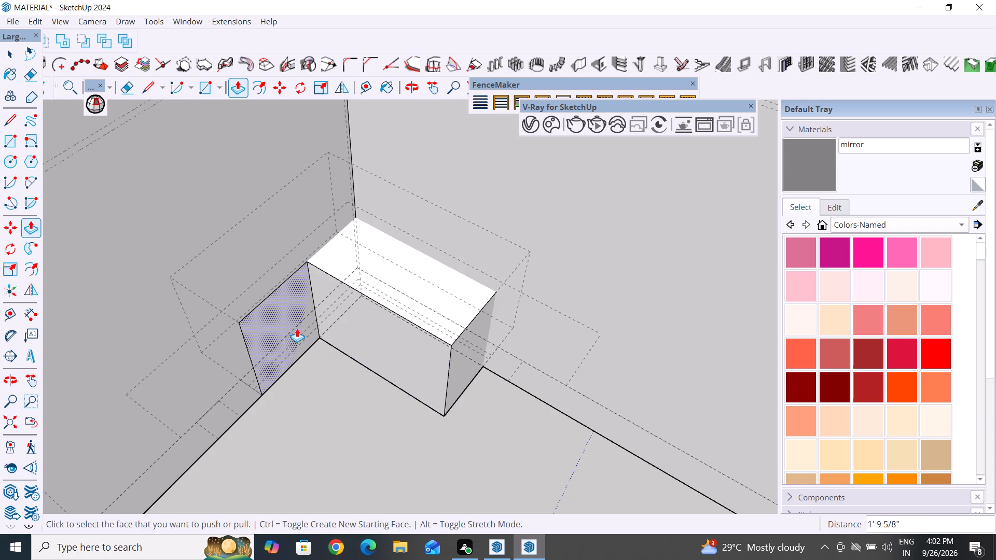
click(296, 327)
click(350, 373)
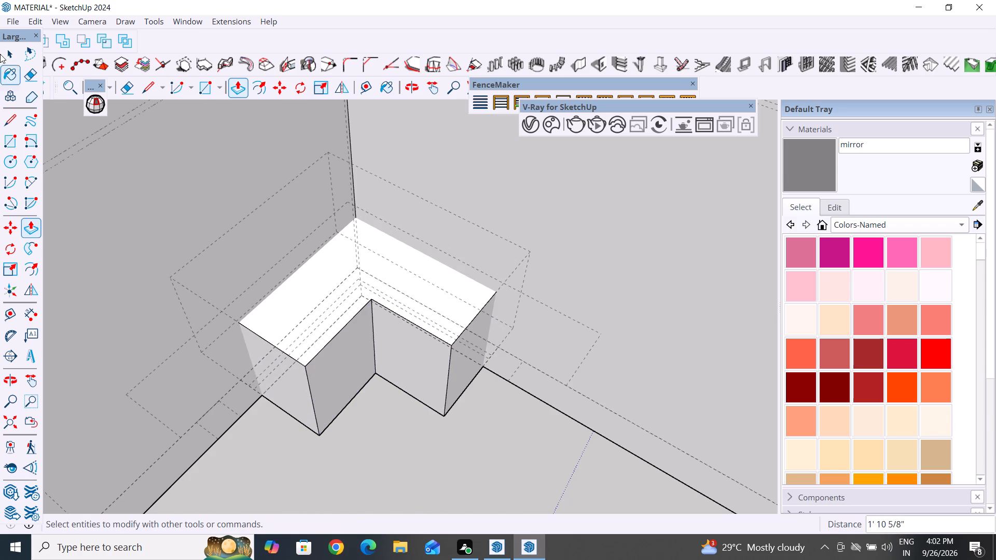
Group all the geometry of the L-shaped corner window block.
click(10, 61)
triple_click(372, 318)
click(372, 318)
right_click(372, 318)
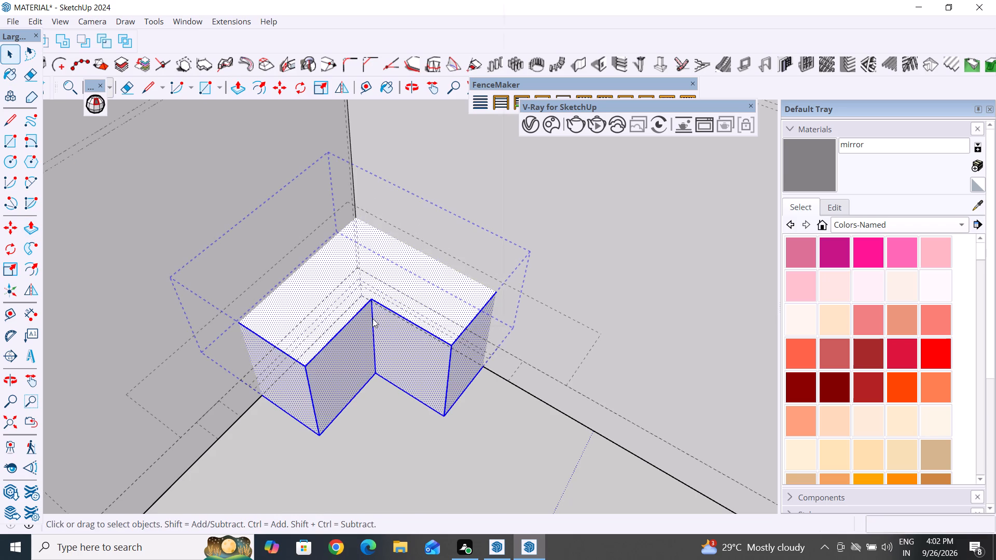
click(435, 124)
Move the grouped corner window block up 3' to sill height.
middle_drag(429, 430, 599, 231)
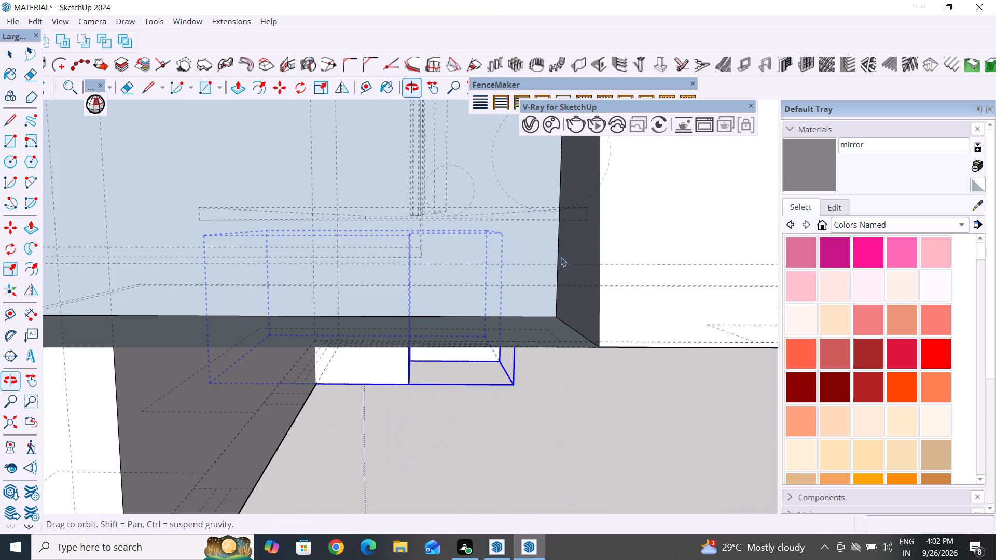
scroll(567, 328, up, 1)
middle_drag(569, 334, 365, 382)
scroll(382, 362, up, 4)
scroll(446, 408, down, 2)
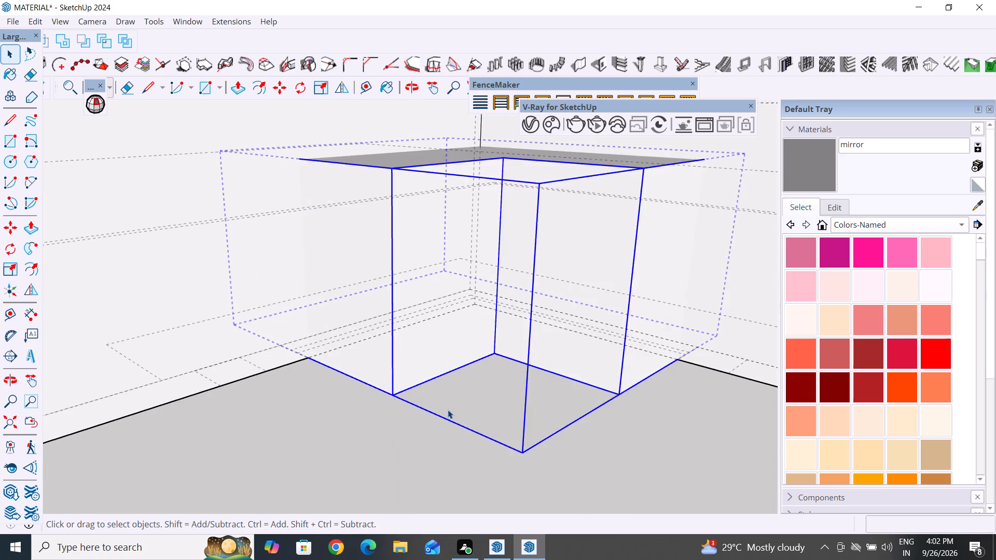
scroll(448, 410, down, 10)
middle_drag(406, 428, 430, 446)
key(m)
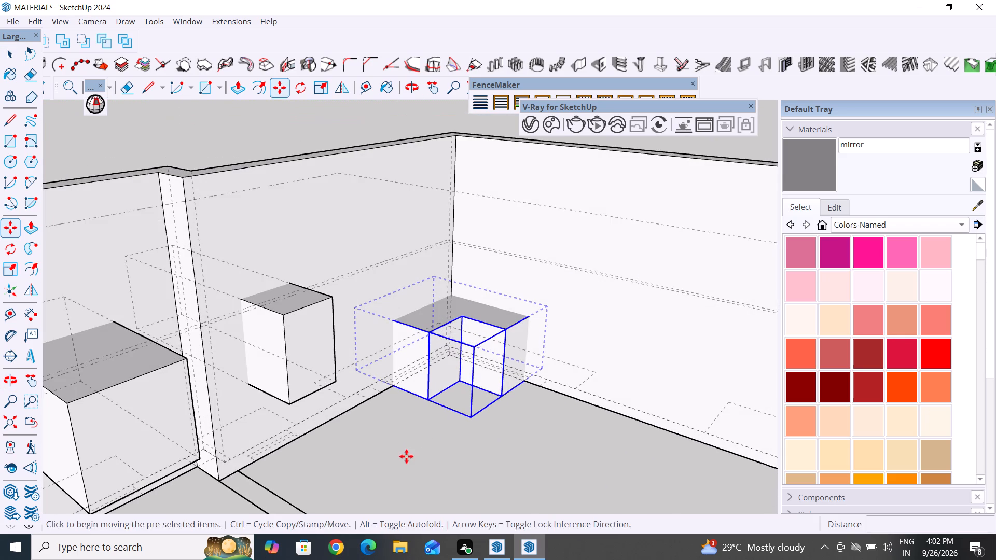
key(space)
key(m)
click(392, 388)
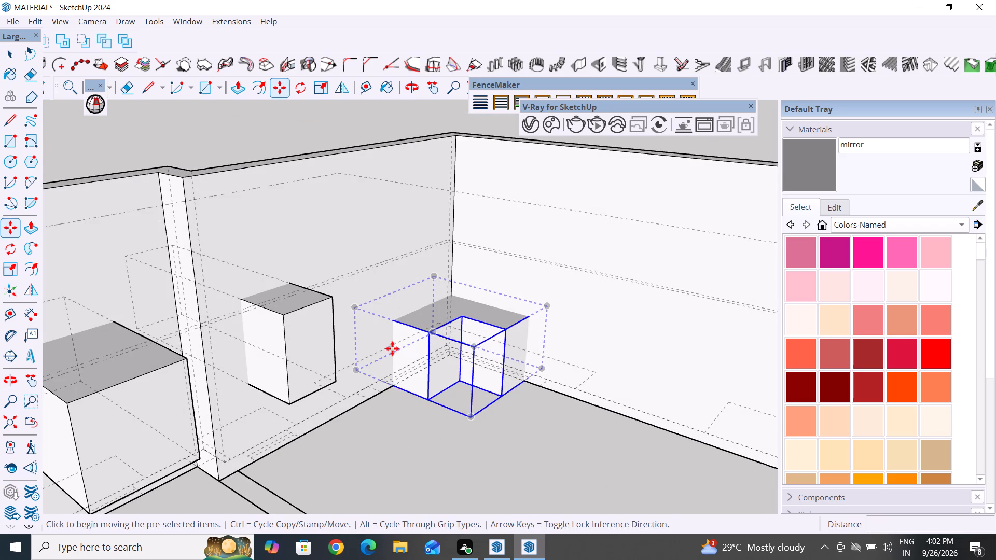
text(3')
key(Return)
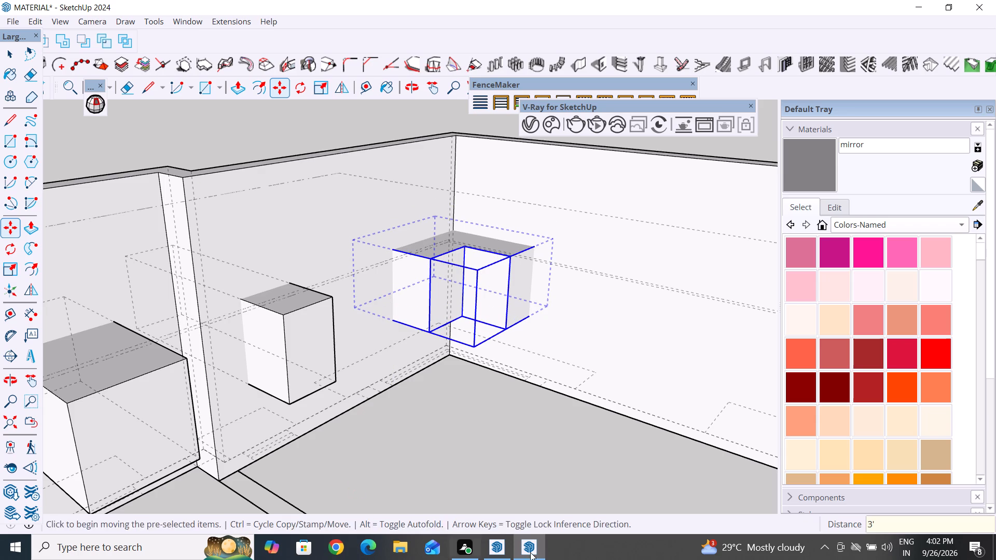
click(8, 60)
Examine the outer walls beyond the raised corner window block for remaining window outlines.
scroll(290, 279, down, 11)
middle_drag(285, 339, 329, 381)
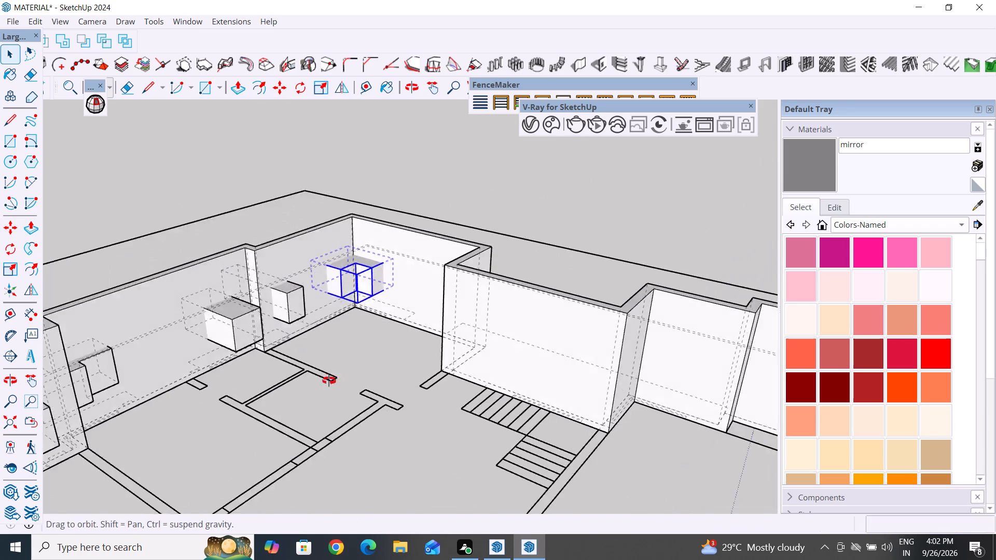
middle_drag(329, 381, 668, 419)
scroll(384, 325, up, 3)
scroll(431, 321, up, 4)
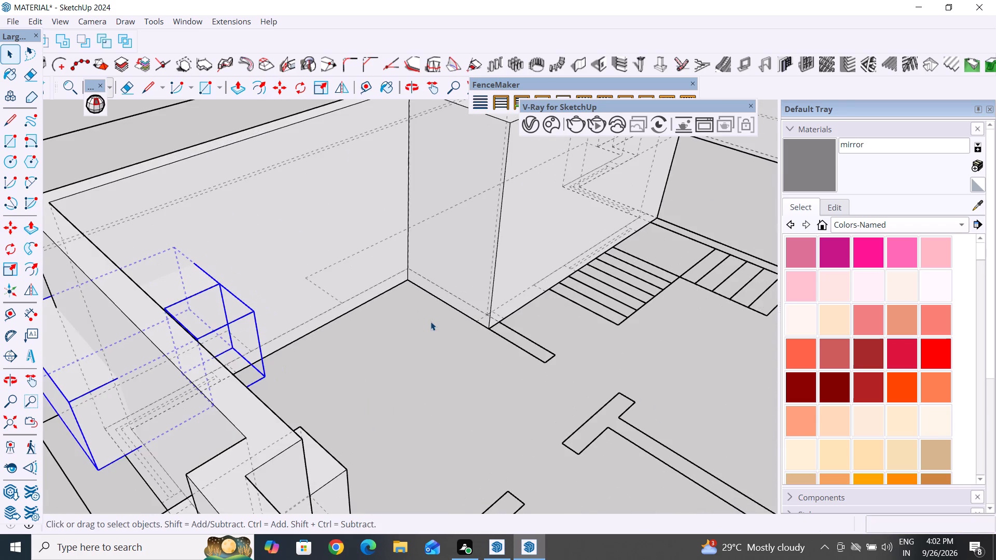
scroll(413, 335, down, 4)
middle_drag(540, 346, 368, 353)
scroll(248, 449, down, 7)
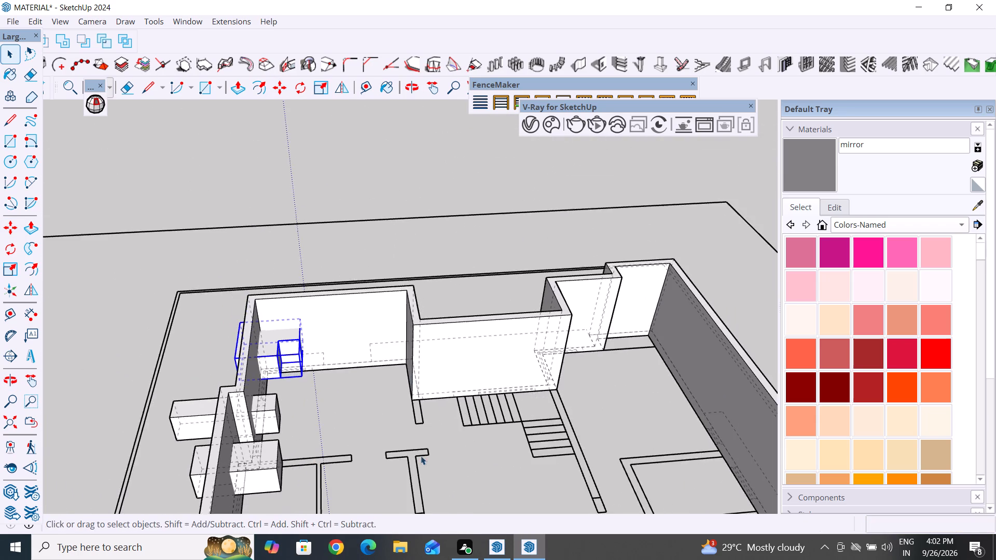
Draw a 9" by about 6' rectangle over the window outline in the outer wall beside the staircase.
scroll(495, 452, up, 16)
middle_drag(495, 435, 492, 462)
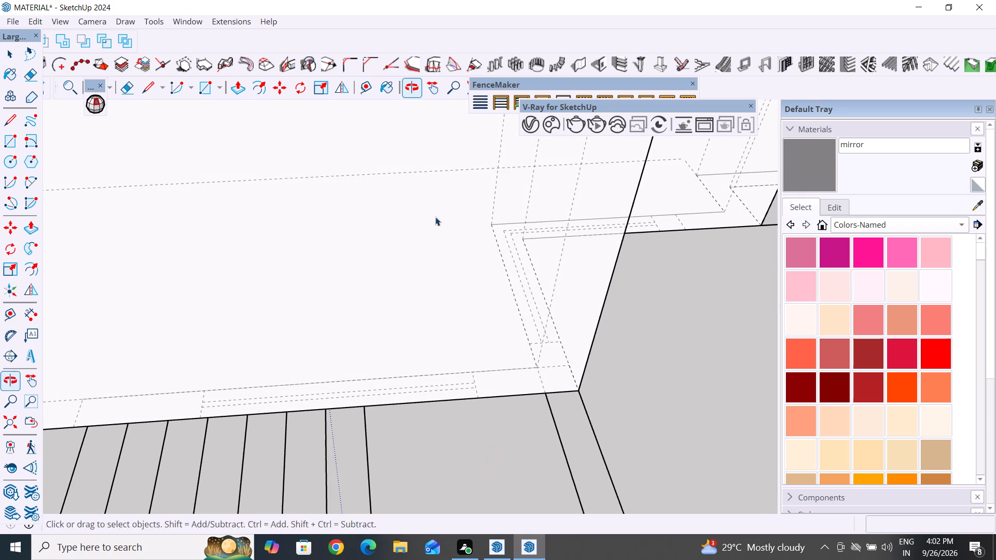
click(6, 146)
scroll(242, 421, up, 5)
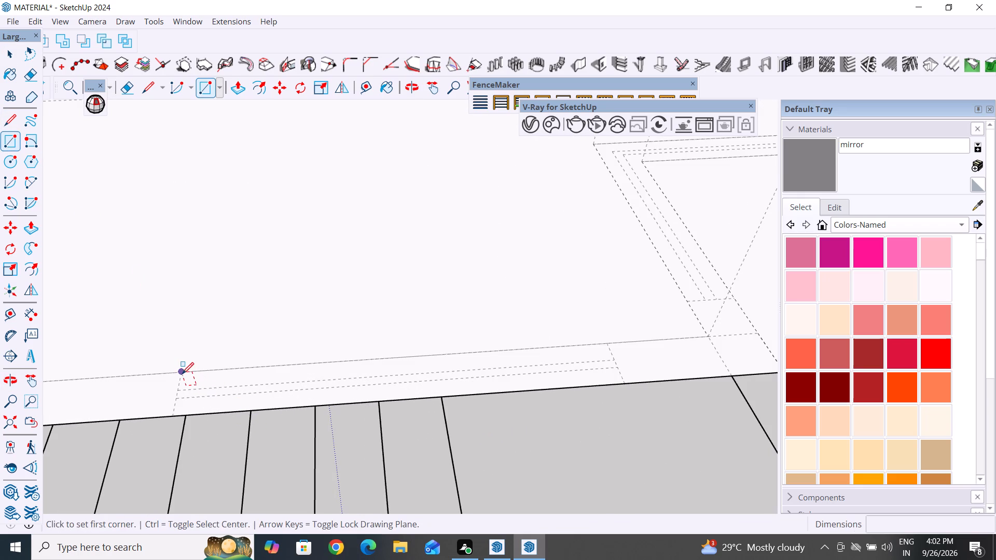
click(180, 372)
click(626, 385)
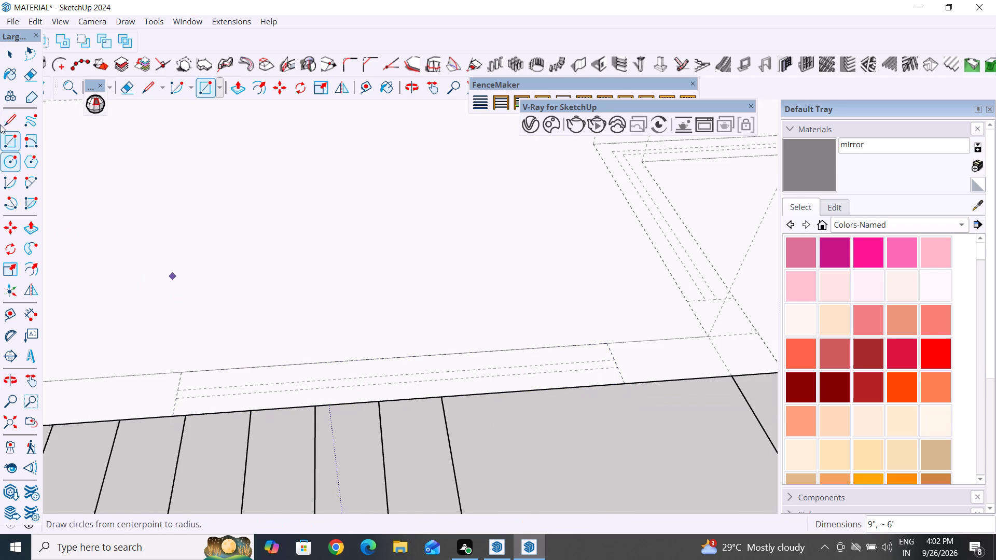
click(15, 53)
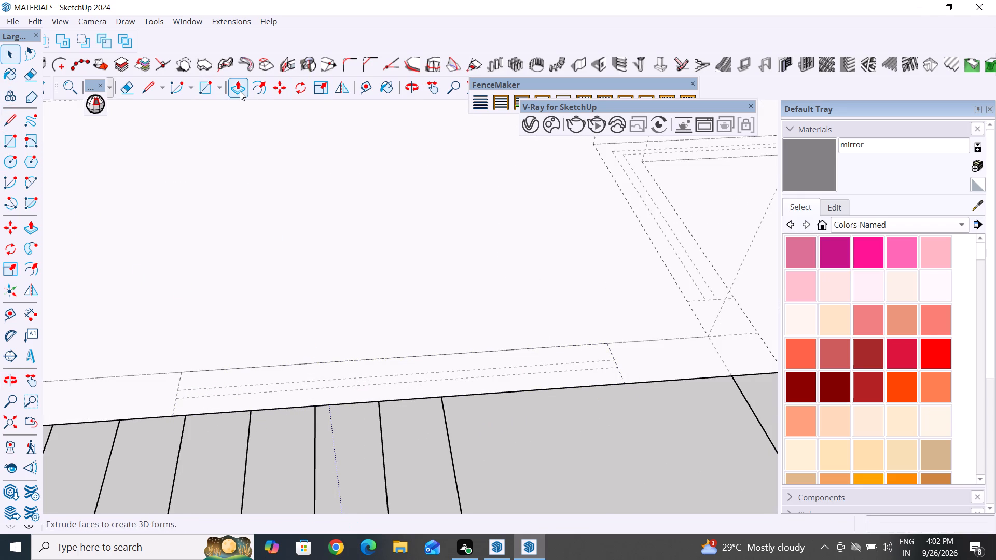
Extrude the window rectangle beside the staircase up 3' into a block.
click(240, 91)
click(436, 387)
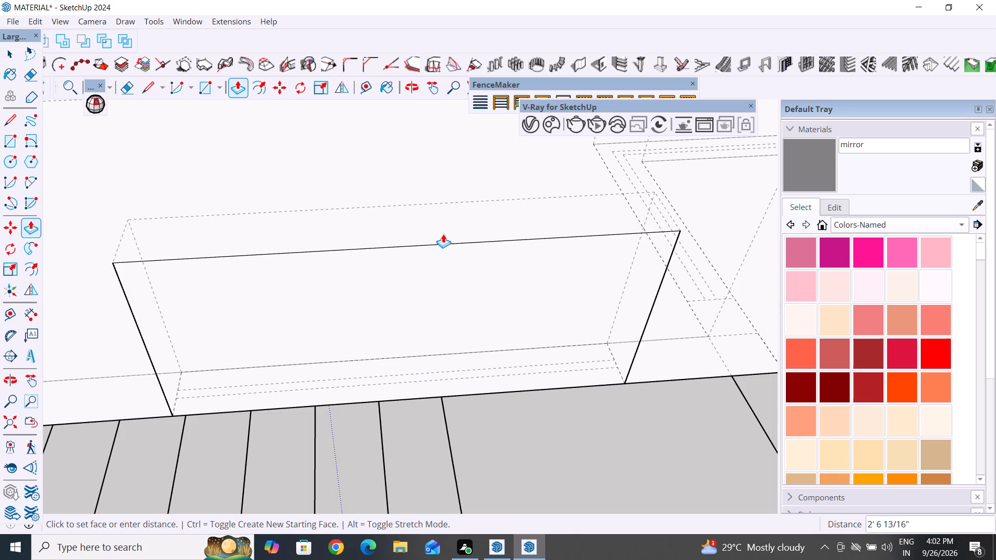
key(3)
key(apostrophe)
key(Return)
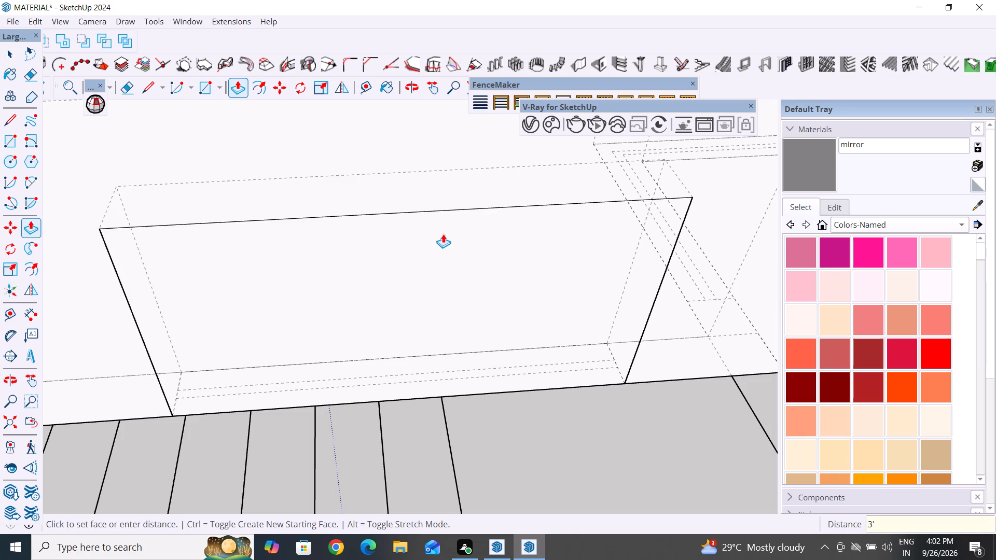
Extend the staircase window block through the wall, about 7 3/4" on the inner face and 4' 9 7/16" on the outer face.
click(451, 261)
click(465, 300)
scroll(474, 356, down, 8)
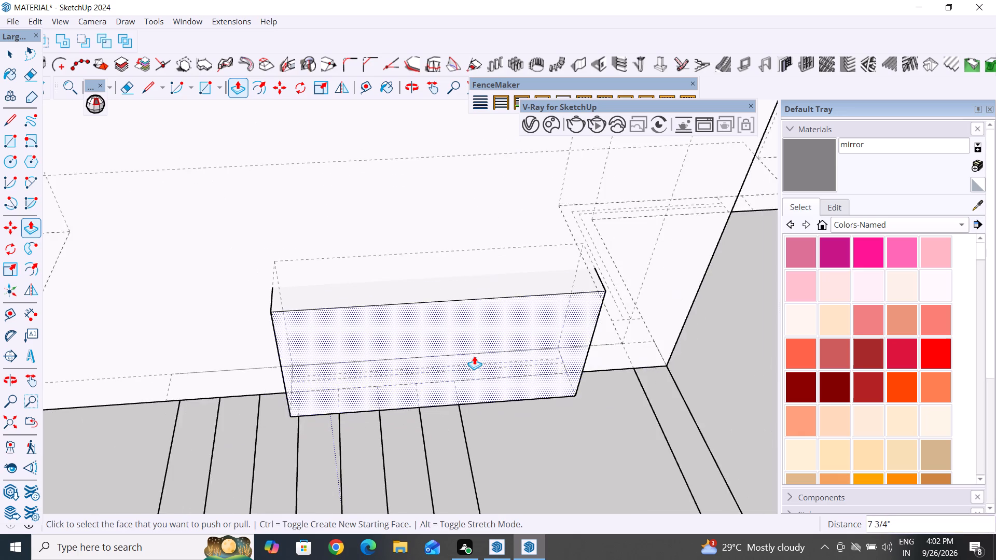
scroll(474, 356, down, 14)
middle_drag(380, 377, 798, 412)
middle_drag(306, 367, 809, 198)
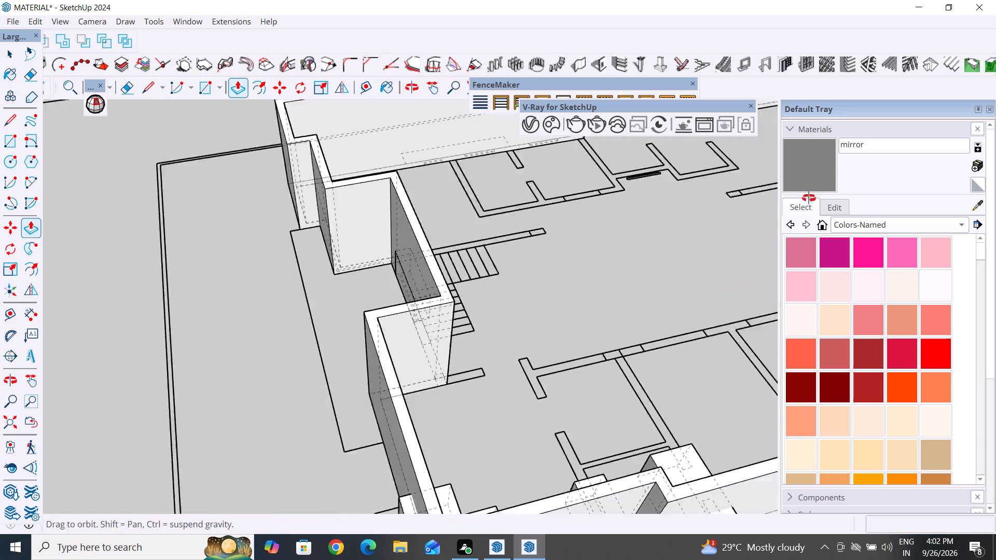
middle_drag(809, 198, 820, 181)
scroll(276, 358, up, 4)
middle_drag(413, 347, 335, 441)
scroll(413, 348, up, 1)
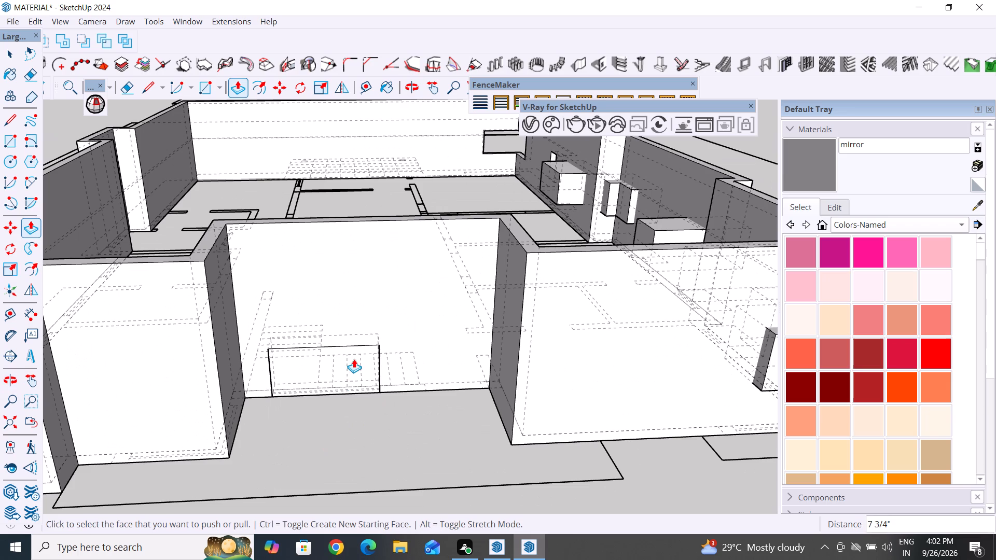
click(354, 359)
click(343, 405)
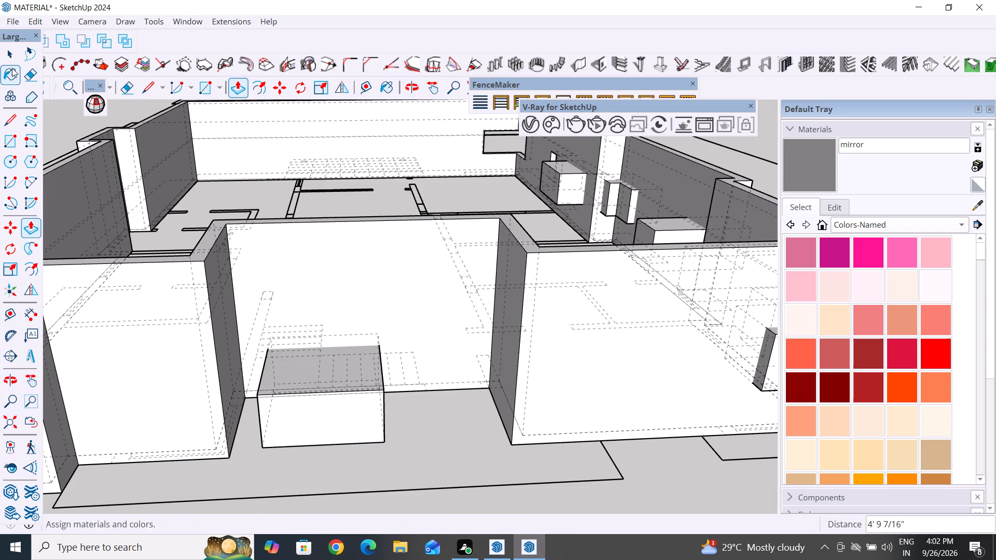
Group all the geometry of the staircase window block.
click(8, 52)
middle_drag(390, 402, 398, 470)
triple_click(383, 451)
double_click(383, 451)
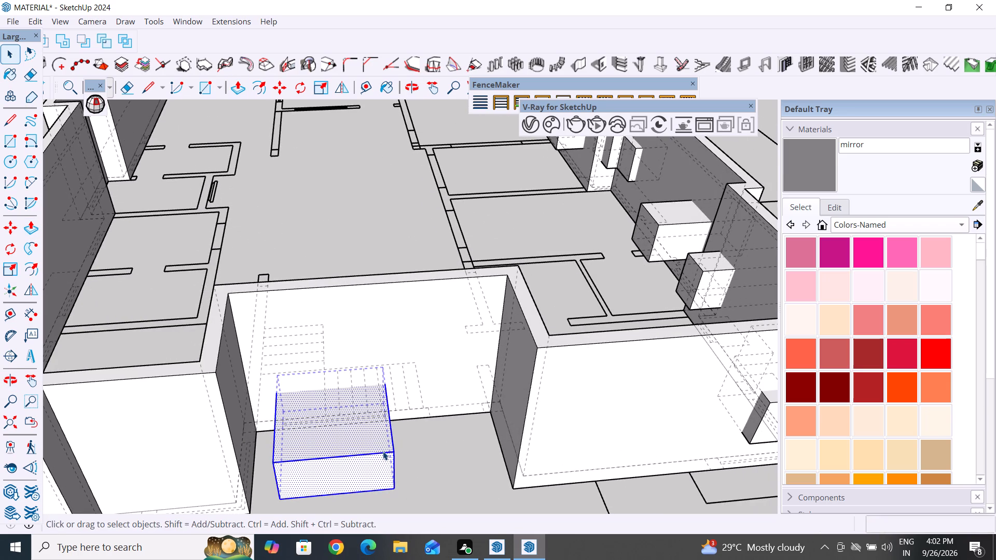
right_click(383, 451)
click(435, 230)
Move the grouped staircase window block up 3' to sill height.
middle_drag(333, 438, 370, 457)
scroll(485, 457, up, 1)
middle_drag(475, 457, 172, 377)
middle_drag(199, 357, 263, 366)
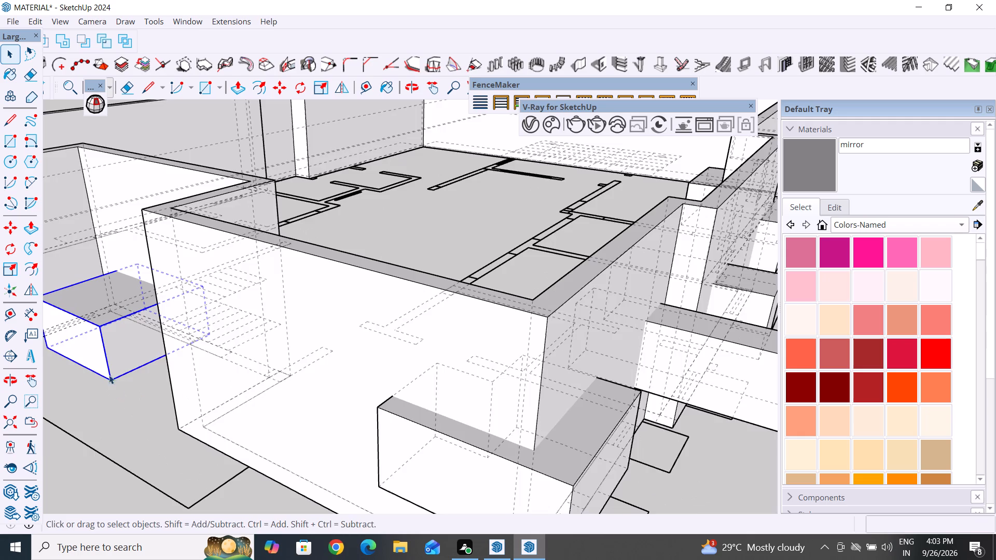
scroll(108, 374, up, 5)
middle_drag(186, 399, 259, 432)
scroll(250, 435, down, 6)
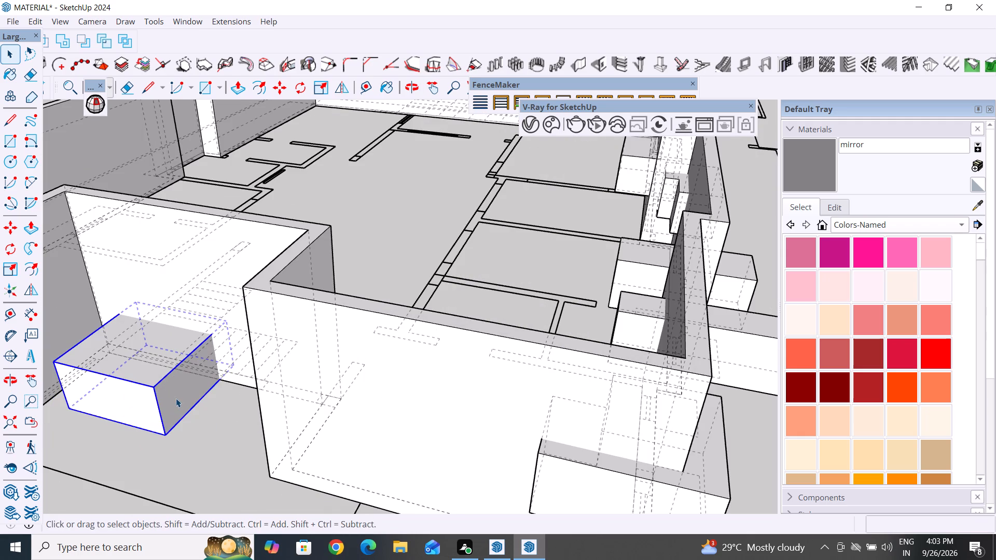
text(m)
key(space)
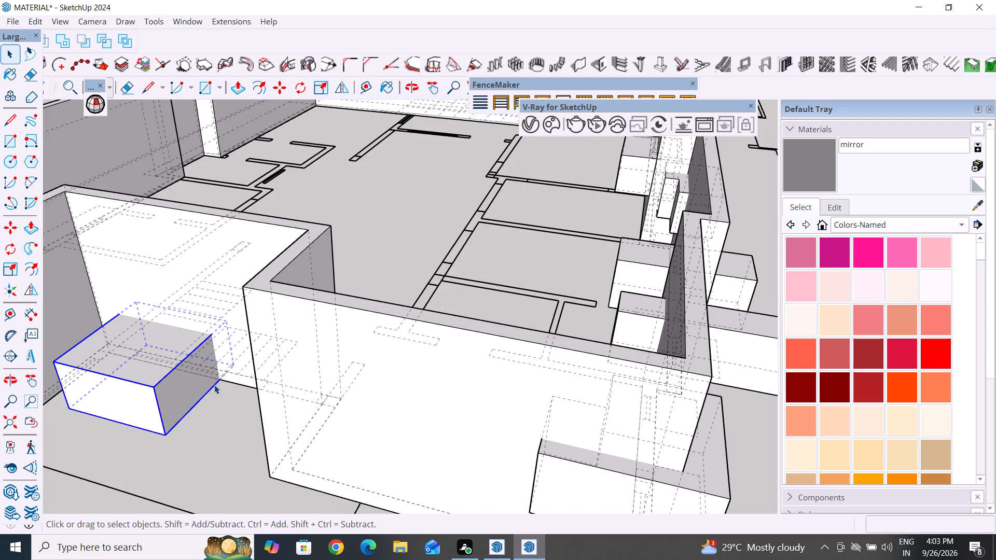
key(m)
click(218, 379)
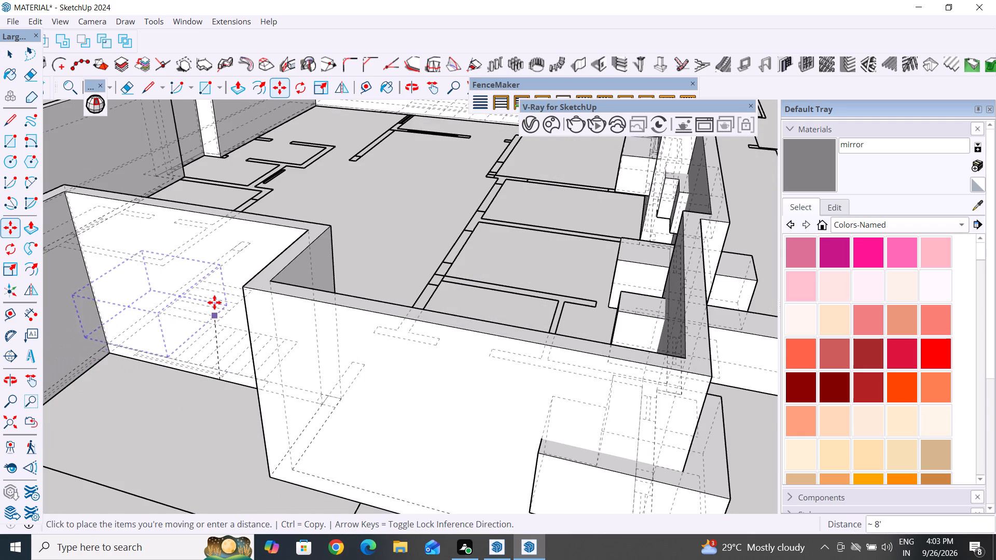
middle_drag(216, 302, 309, 235)
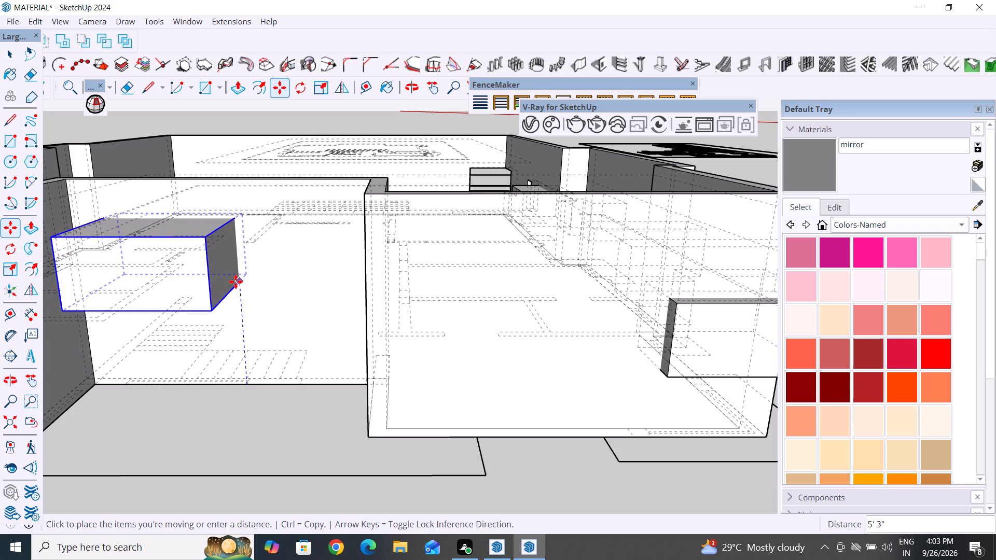
text(3')
key(Return)
scroll(255, 295, down, 7)
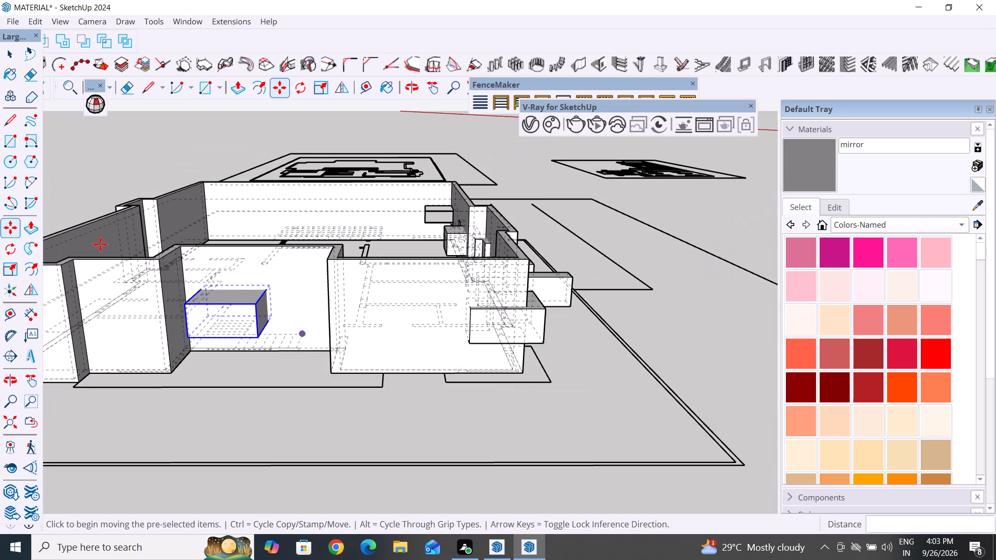
click(6, 60)
Examine the window blocks around the outer walls and look for window outlines that still lack a block.
scroll(412, 386, up, 5)
middle_drag(463, 412, 443, 468)
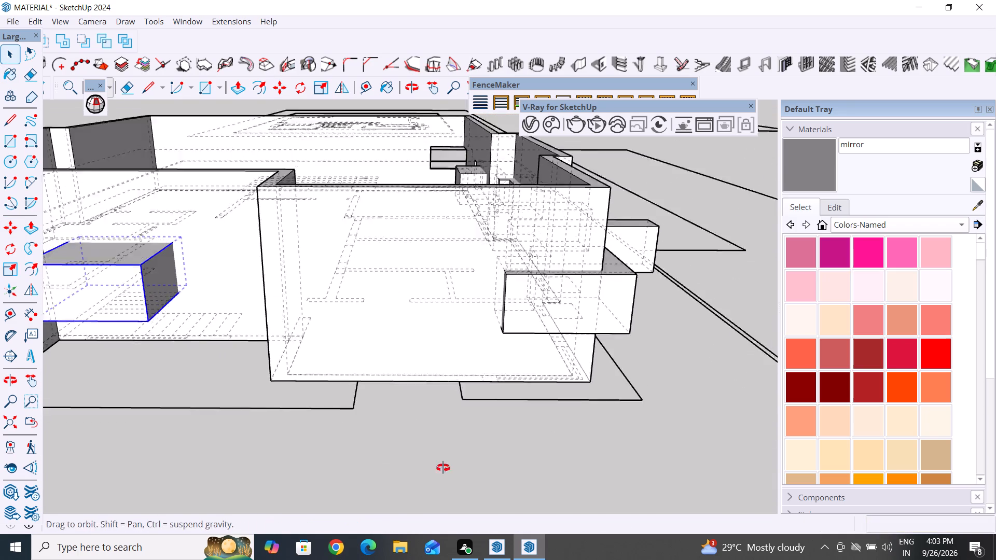
middle_drag(443, 468, 439, 486)
scroll(600, 402, down, 4)
middle_drag(328, 428, 612, 398)
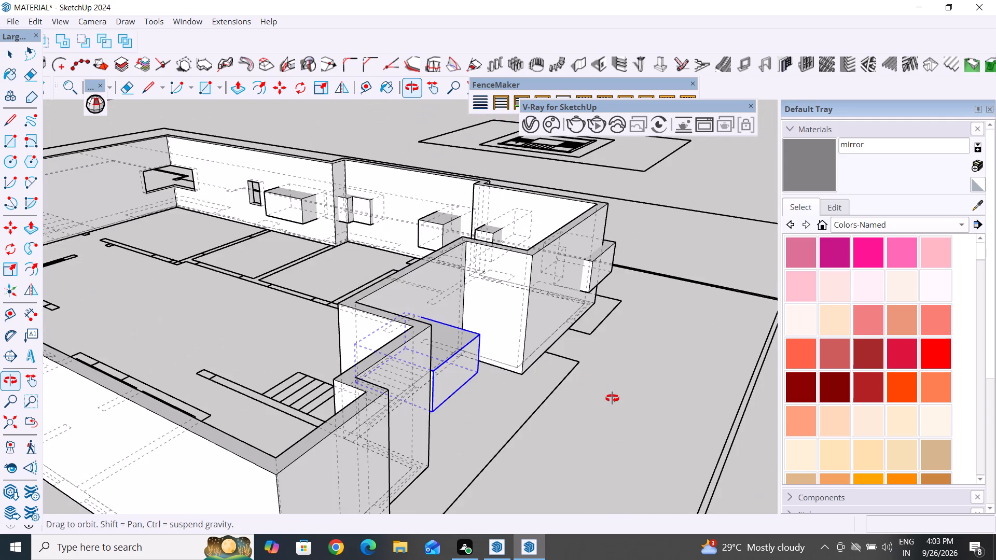
middle_drag(612, 398, 468, 395)
scroll(506, 378, down, 5)
middle_drag(572, 388, 311, 414)
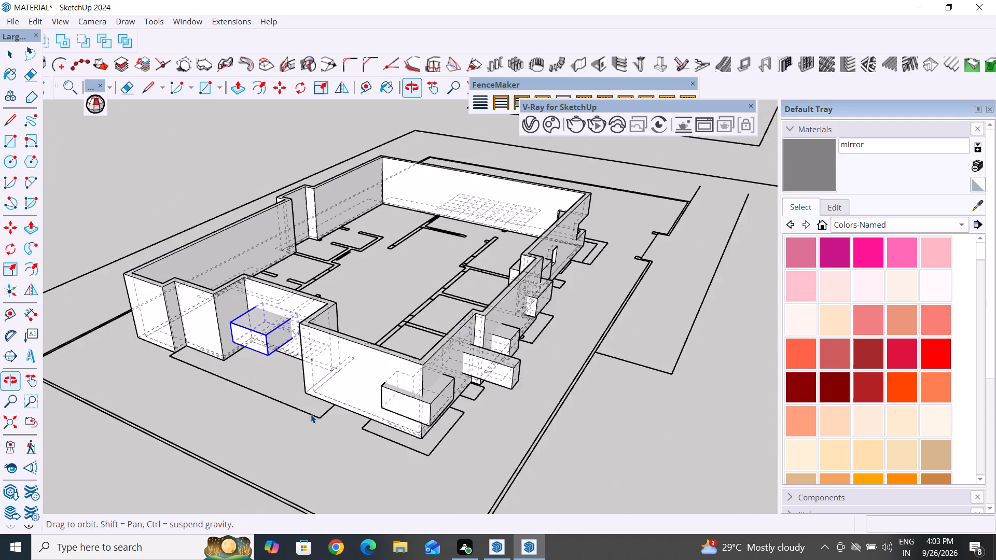
middle_drag(311, 414, 316, 417)
Trace the L-shaped corner window outline at the wall corner beside the staircase block, with one outer side about 4' 9" long.
scroll(218, 347, up, 10)
scroll(286, 394, up, 1)
middle_drag(290, 396, 389, 415)
scroll(179, 345, up, 5)
middle_drag(300, 376, 314, 378)
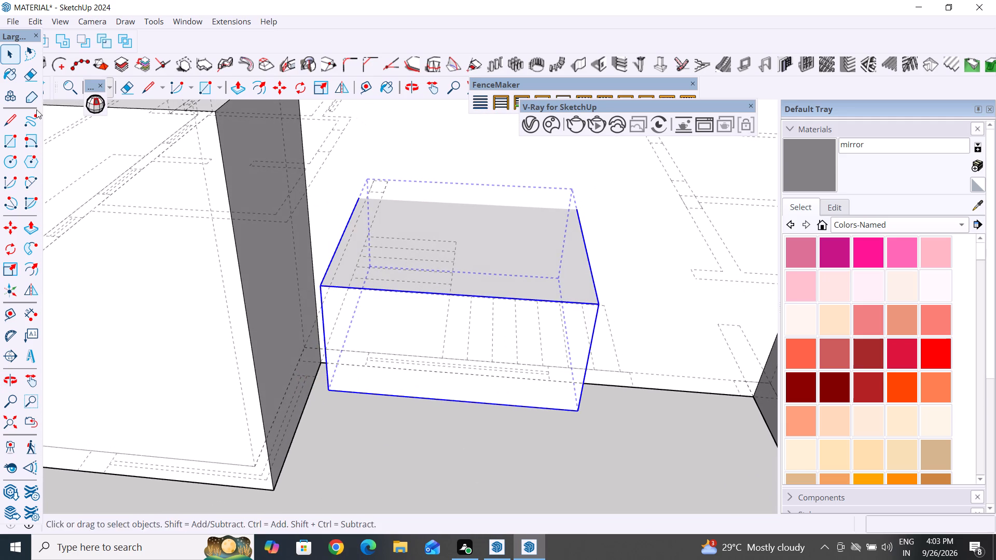
click(11, 124)
scroll(250, 355, up, 4)
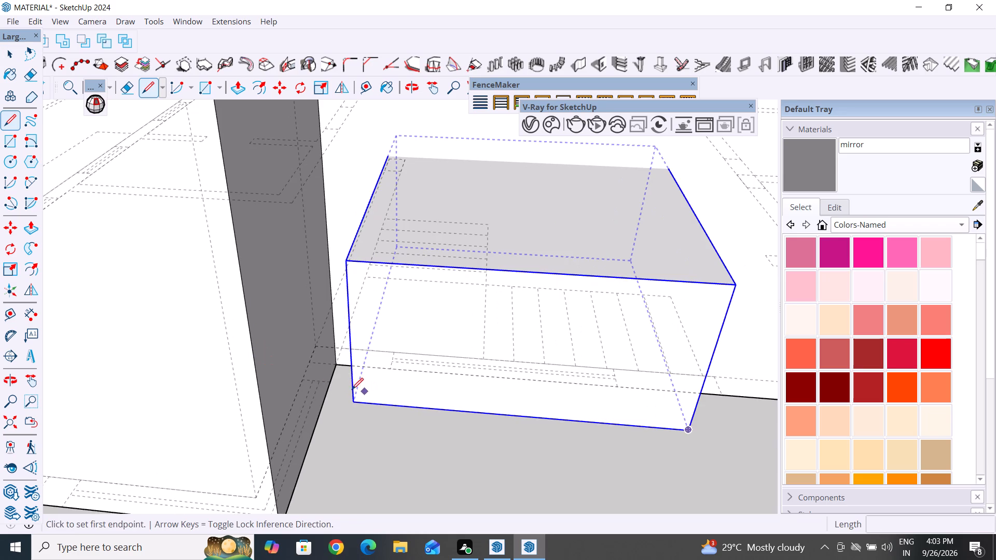
click(333, 384)
click(302, 380)
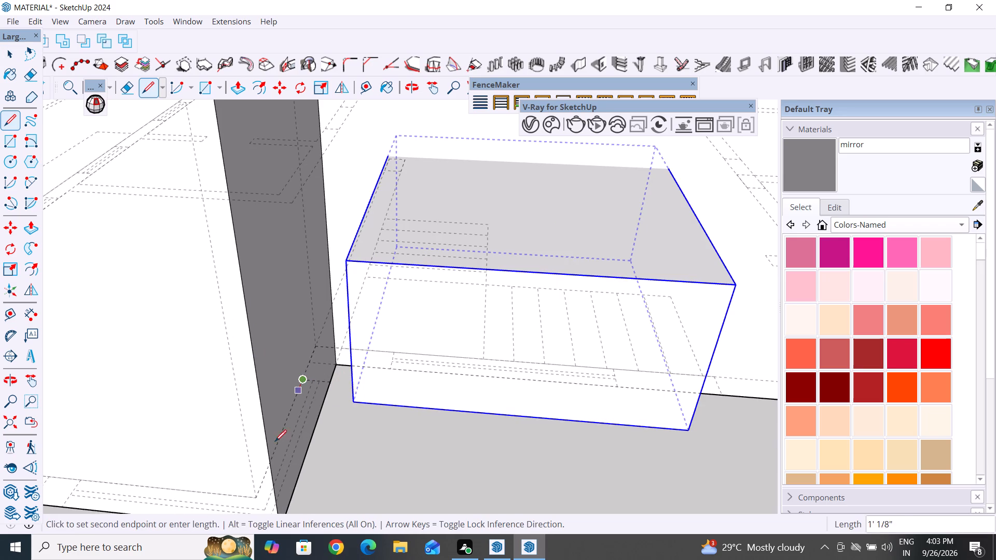
click(254, 501)
scroll(254, 501, down, 5)
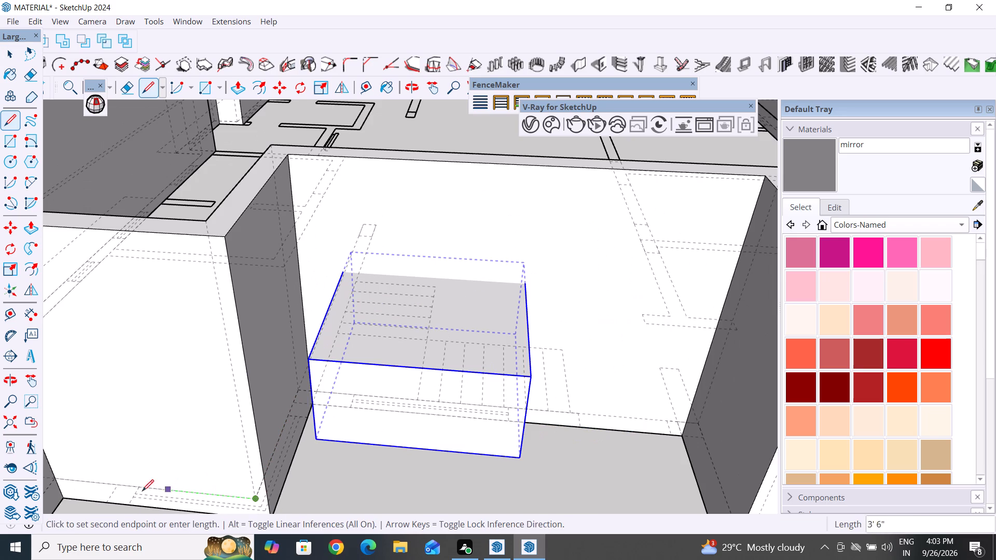
click(139, 491)
click(128, 508)
scroll(128, 508, down, 4)
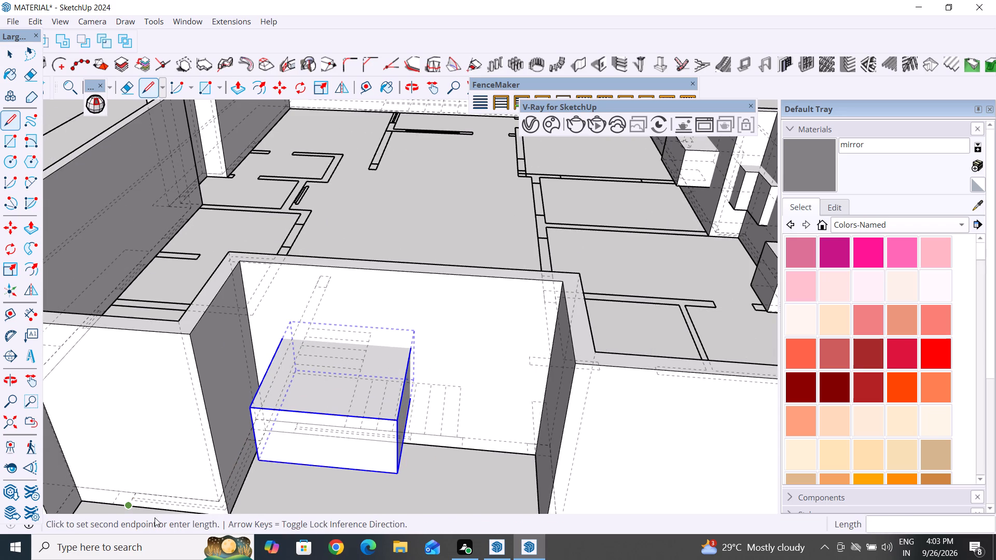
scroll(228, 423, down, 6)
scroll(220, 481, up, 10)
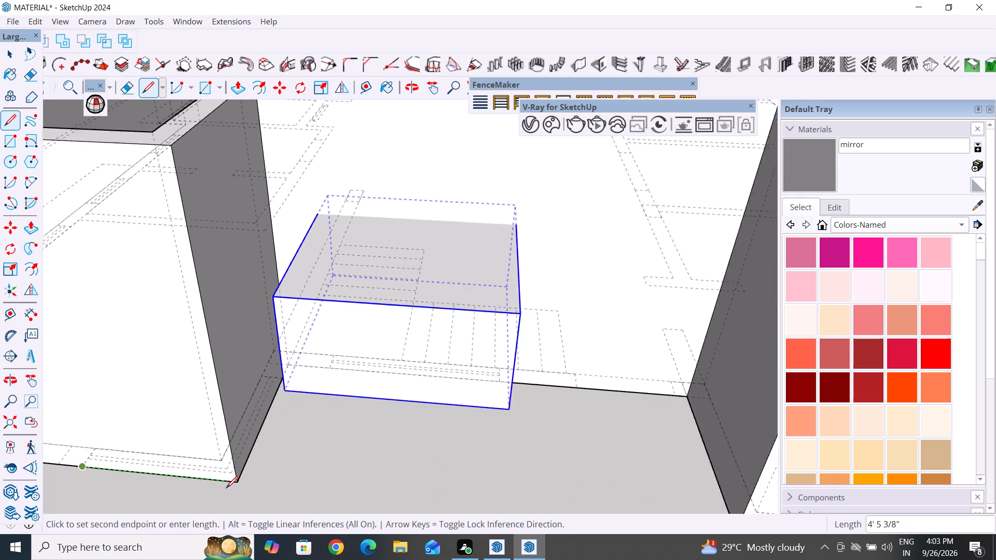
scroll(226, 488, up, 1)
click(241, 486)
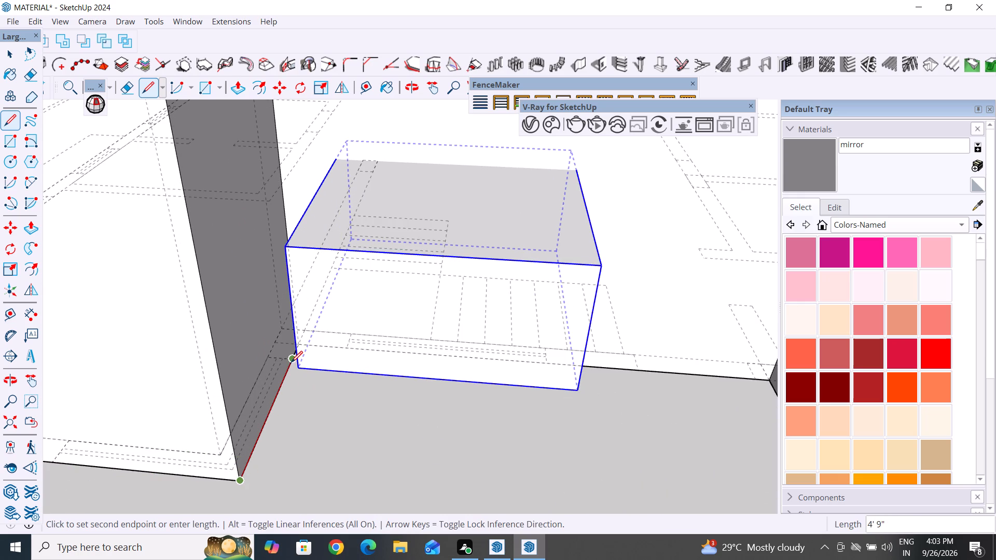
click(291, 362)
click(12, 52)
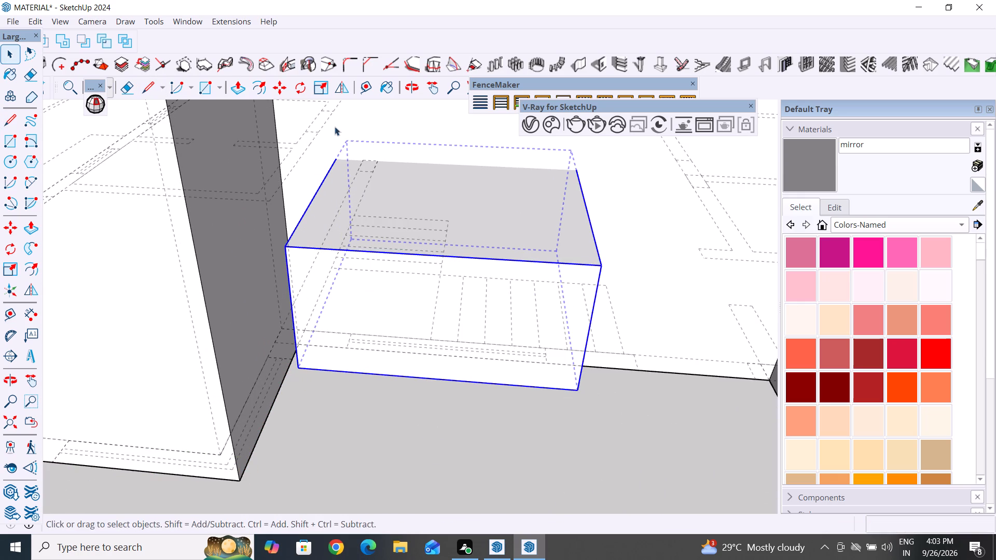
Extrude the L-shaped corner window outline up 3' into a block.
click(243, 90)
click(259, 399)
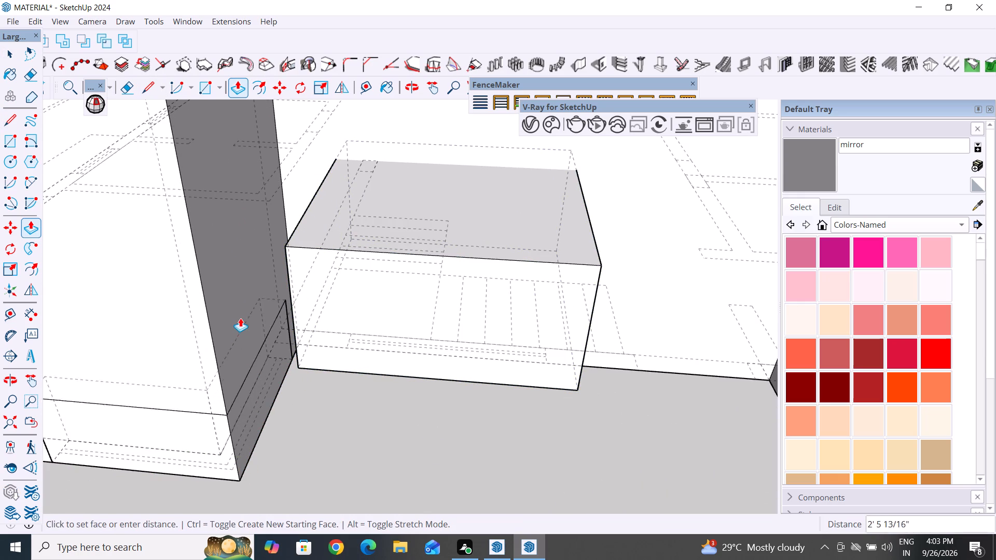
text(3')
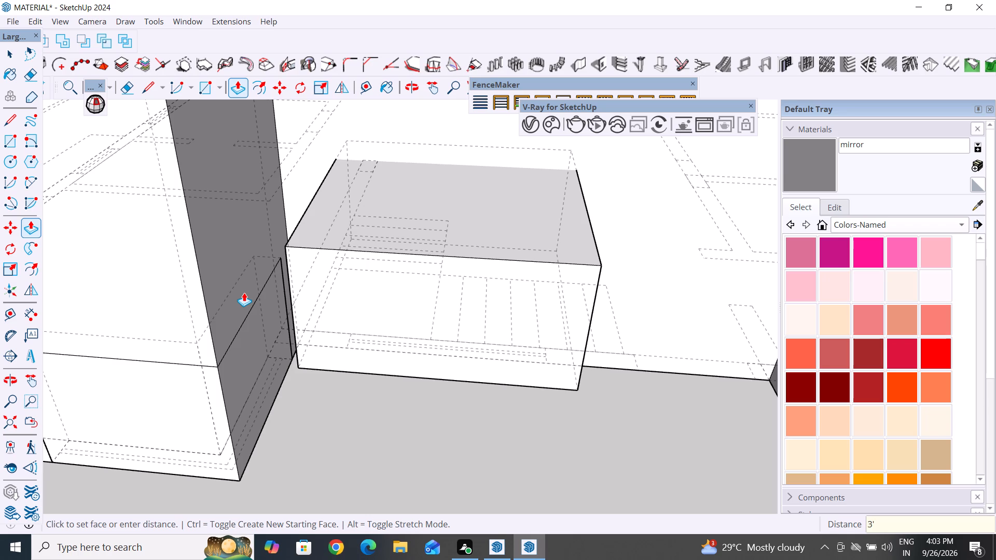
key(Return)
Extend the new corner block's two outer faces beyond the walls by about 1 11/16" and 4 1/16".
click(266, 377)
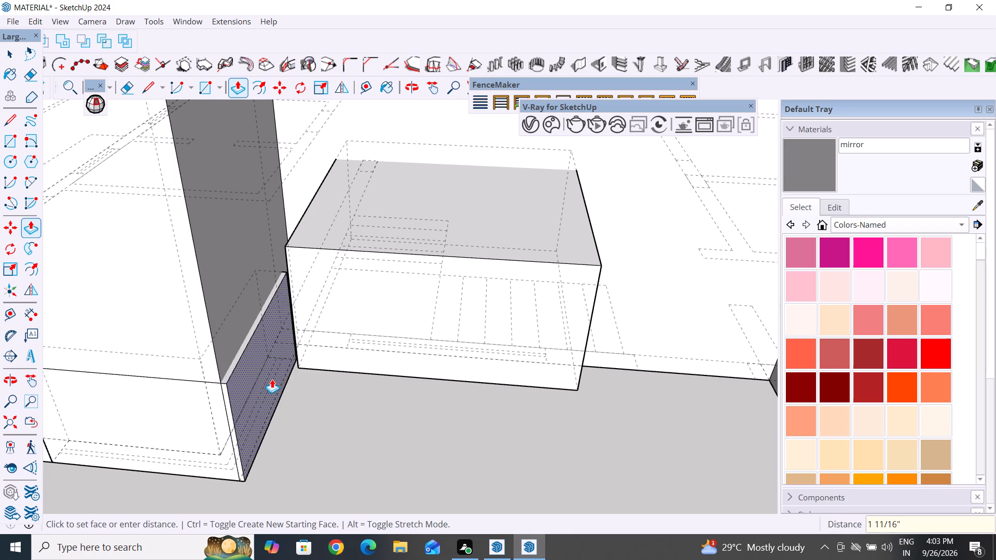
click(272, 379)
click(164, 435)
click(160, 446)
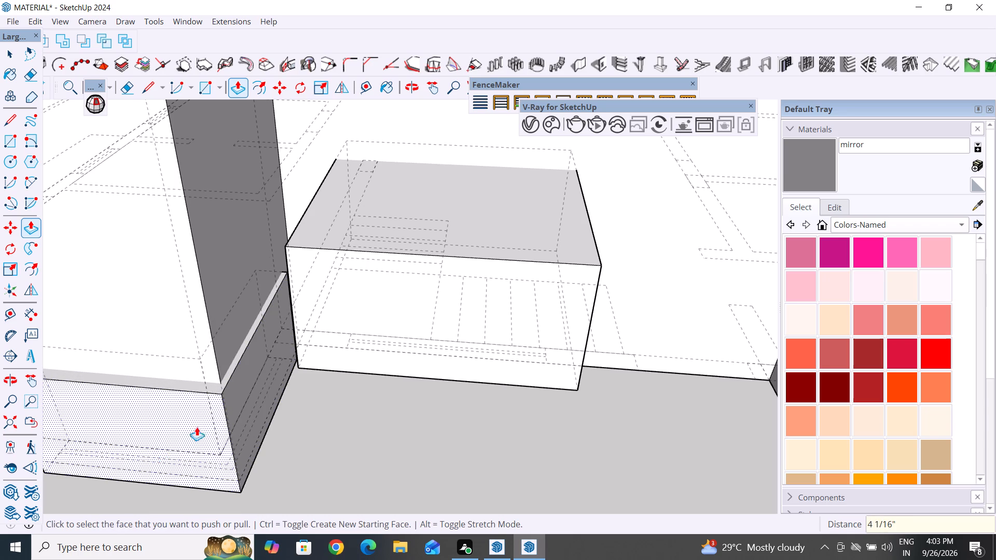
Extend the L-shaped corner block's two room-side faces beyond the walls by about 3" and 5".
scroll(491, 340, down, 13)
middle_drag(334, 359, 831, 470)
middle_drag(351, 403, 552, 412)
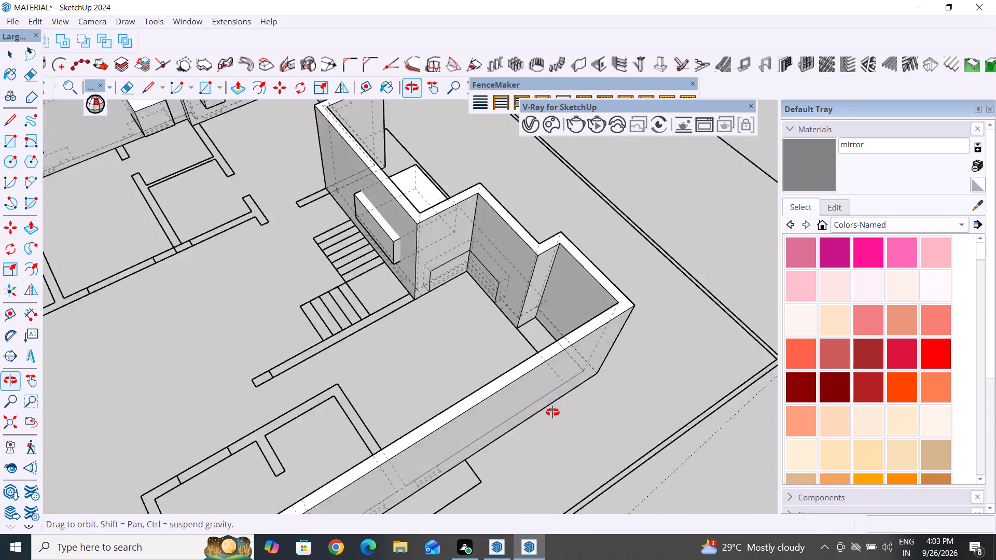
middle_drag(552, 412, 553, 412)
scroll(396, 229, up, 12)
click(459, 260)
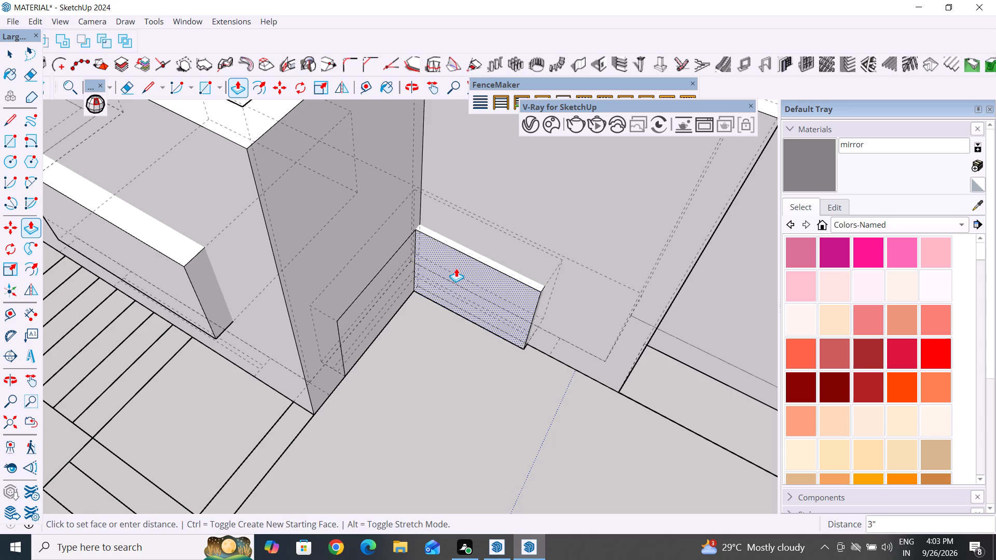
click(456, 270)
click(393, 279)
click(403, 289)
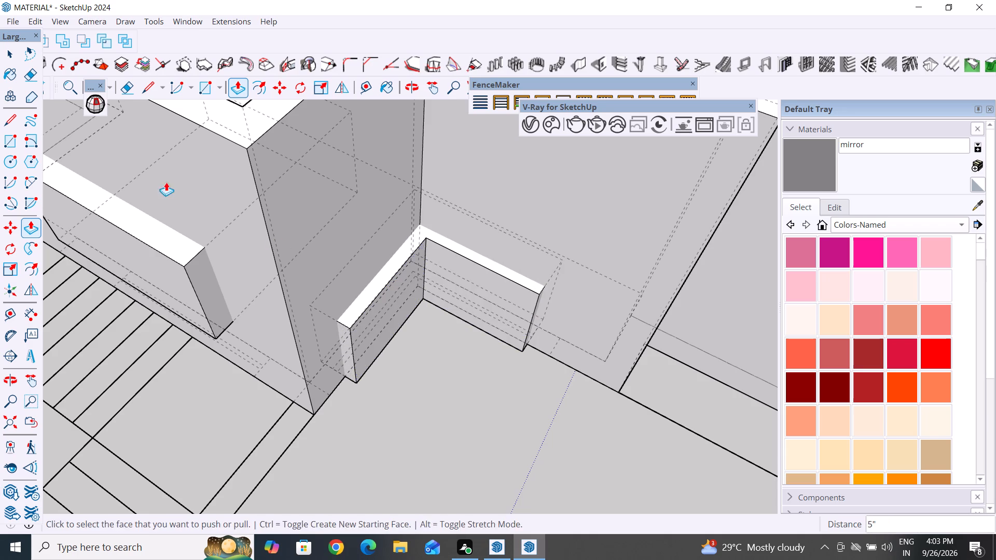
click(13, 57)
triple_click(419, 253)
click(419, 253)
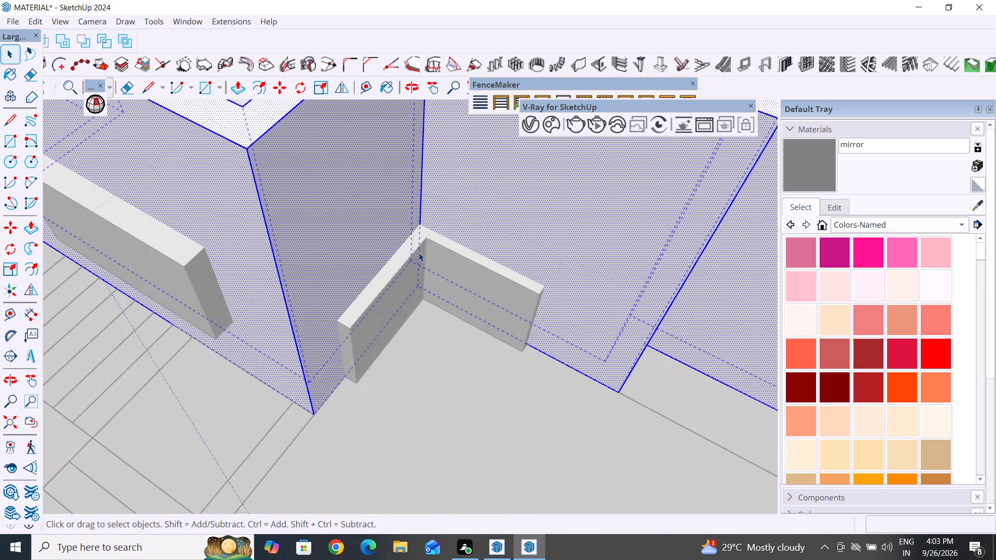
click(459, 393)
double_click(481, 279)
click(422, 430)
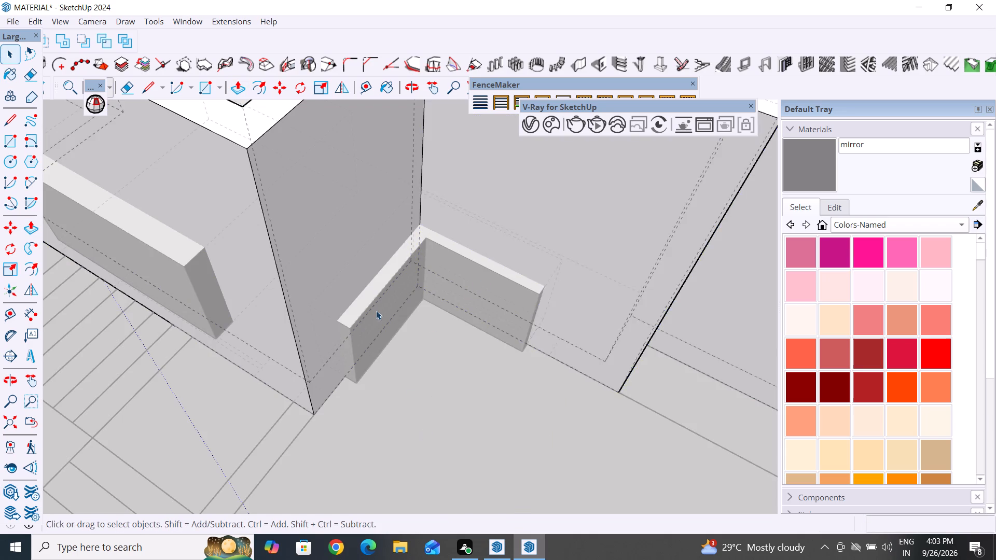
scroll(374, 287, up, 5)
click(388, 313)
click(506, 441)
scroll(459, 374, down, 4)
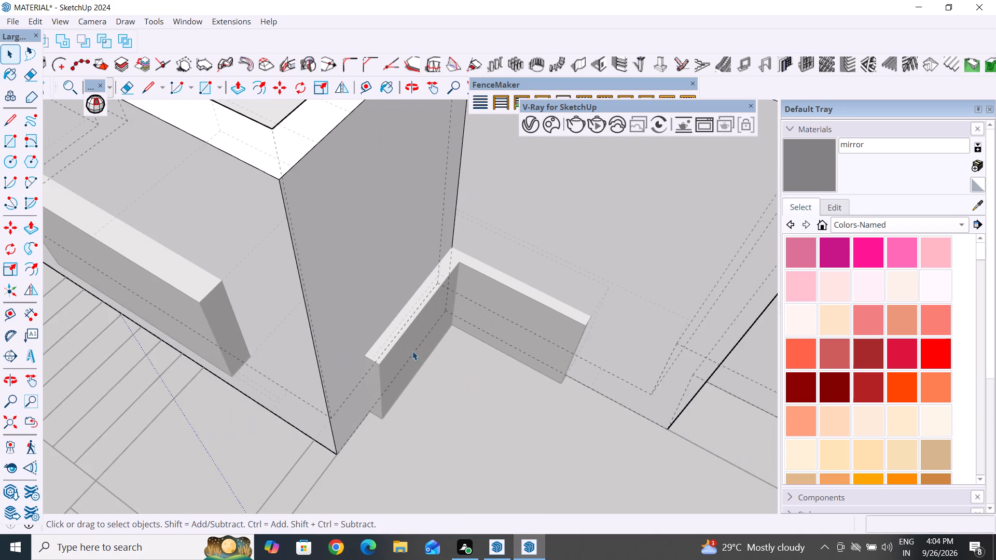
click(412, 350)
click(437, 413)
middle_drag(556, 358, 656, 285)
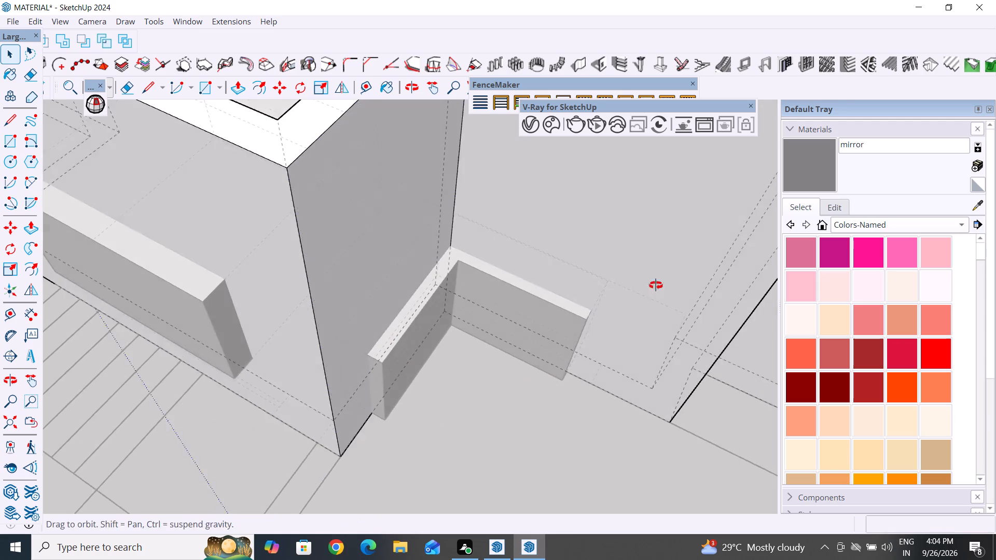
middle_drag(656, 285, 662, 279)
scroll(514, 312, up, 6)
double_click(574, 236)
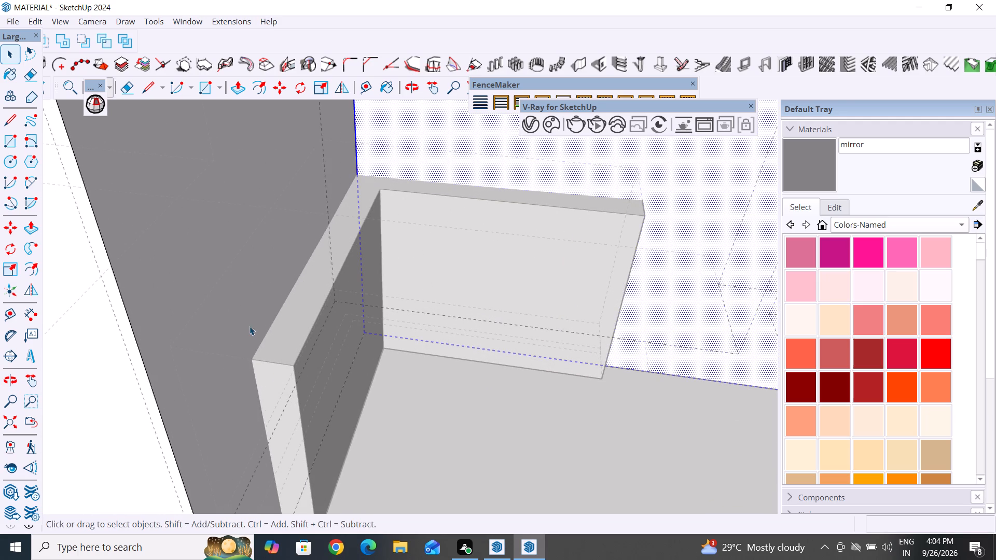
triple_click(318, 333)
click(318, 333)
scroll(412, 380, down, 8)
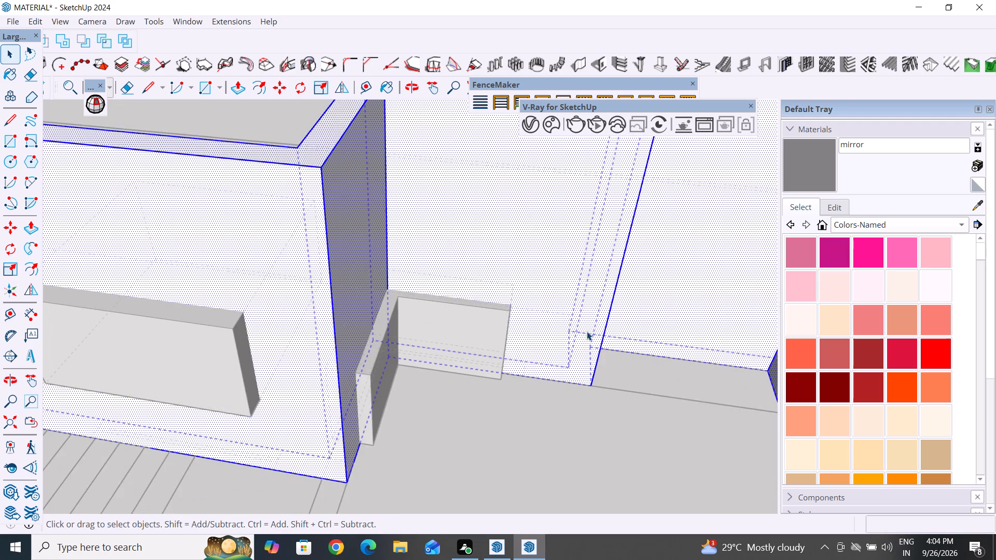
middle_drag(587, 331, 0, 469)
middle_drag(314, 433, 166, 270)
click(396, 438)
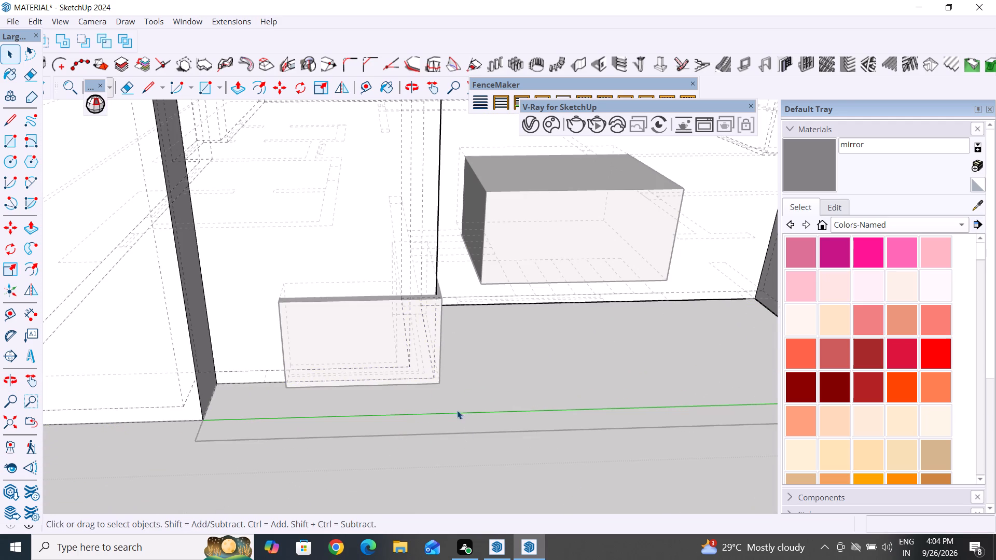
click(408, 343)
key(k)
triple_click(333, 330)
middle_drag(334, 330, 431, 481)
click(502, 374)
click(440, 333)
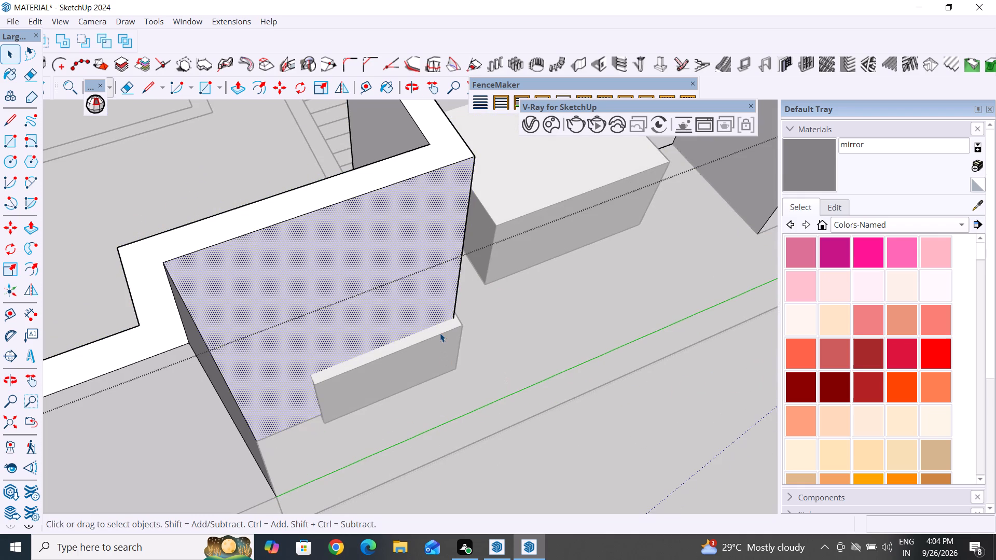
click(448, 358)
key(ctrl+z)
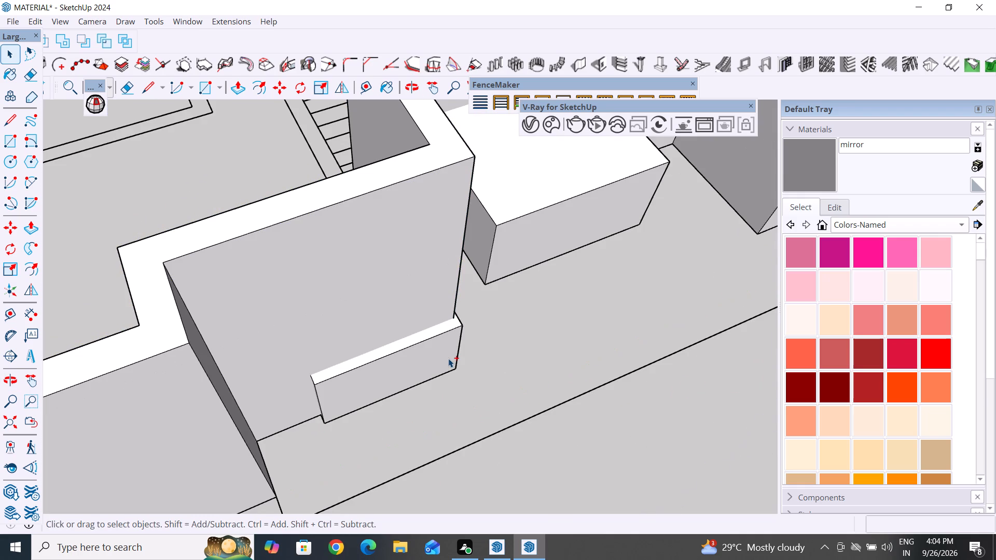
Select the whole L-shaped corner window block and make it a group.
ctrl+triple_click(448, 356)
click(448, 356)
right_click(448, 356)
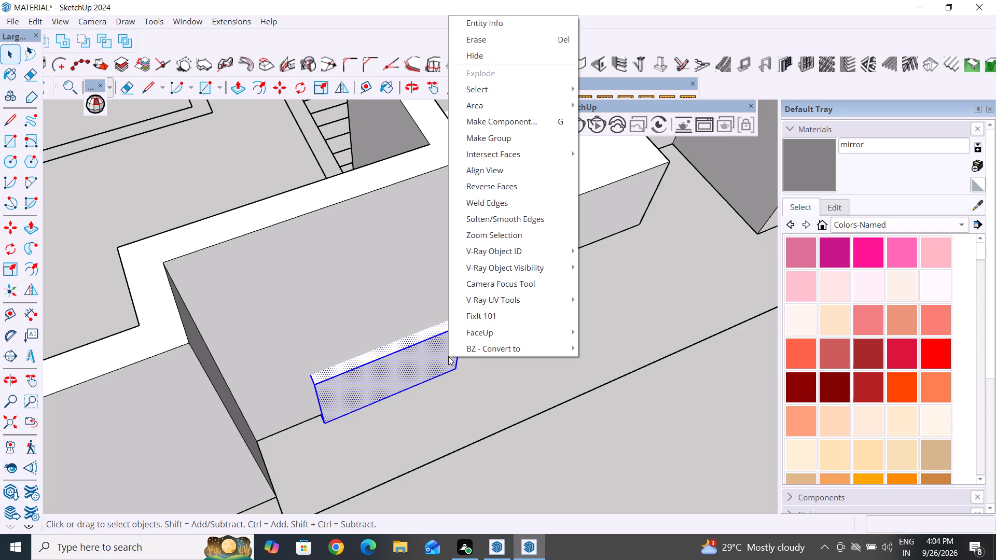
click(510, 141)
Move the grouped corner window block straight up 3' to sill height.
scroll(295, 407, up, 4)
middle_drag(308, 445, 334, 397)
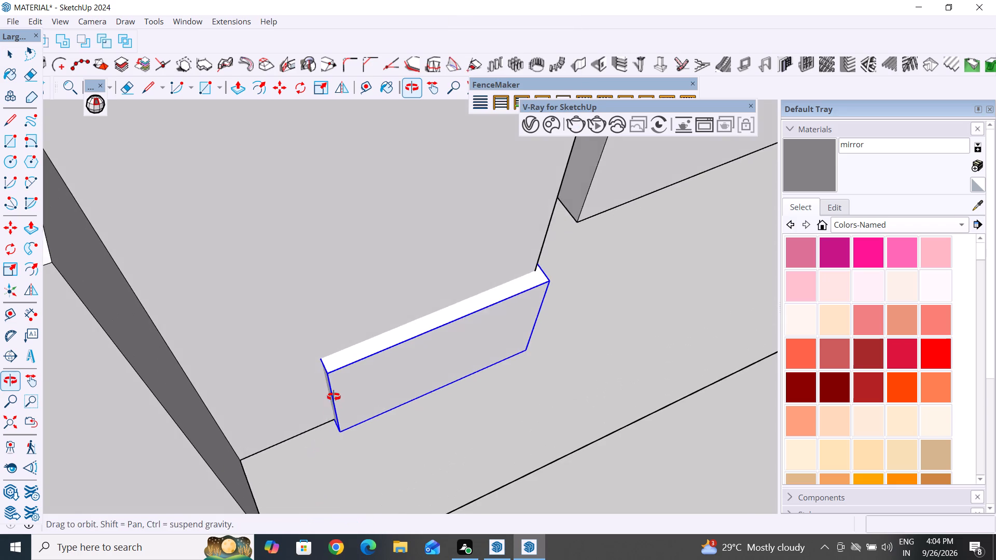
middle_drag(334, 397, 334, 394)
key(space)
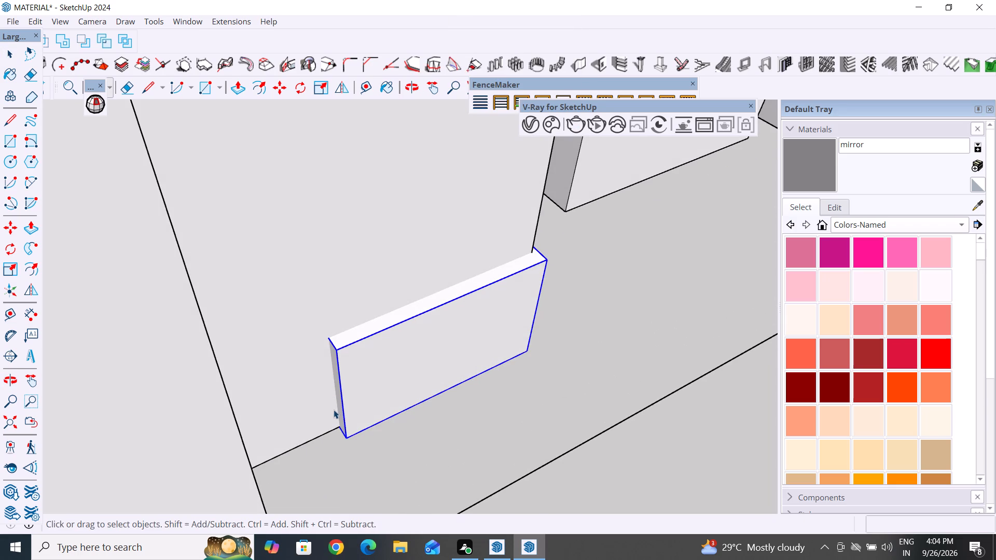
key(m)
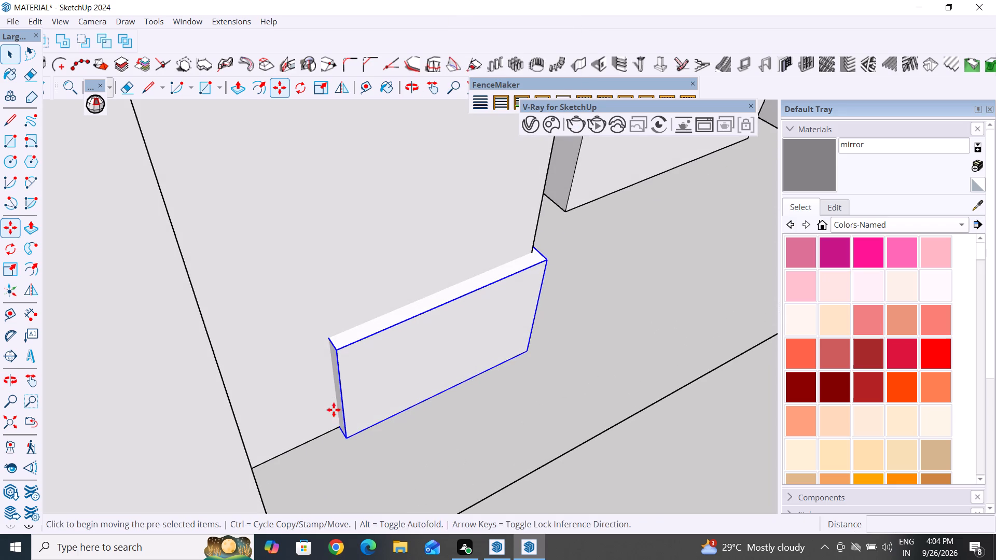
click(337, 432)
middle_drag(337, 432, 356, 353)
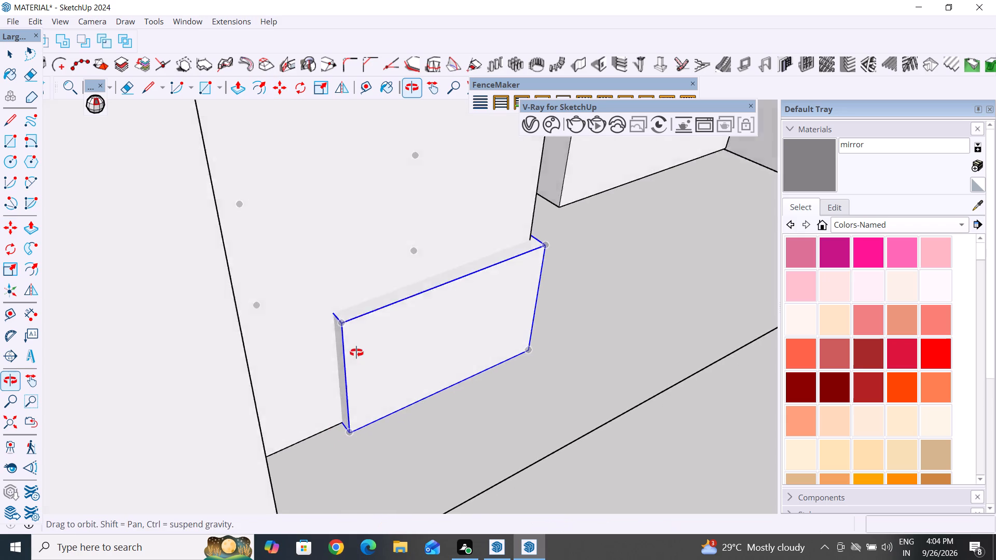
middle_drag(356, 353, 368, 347)
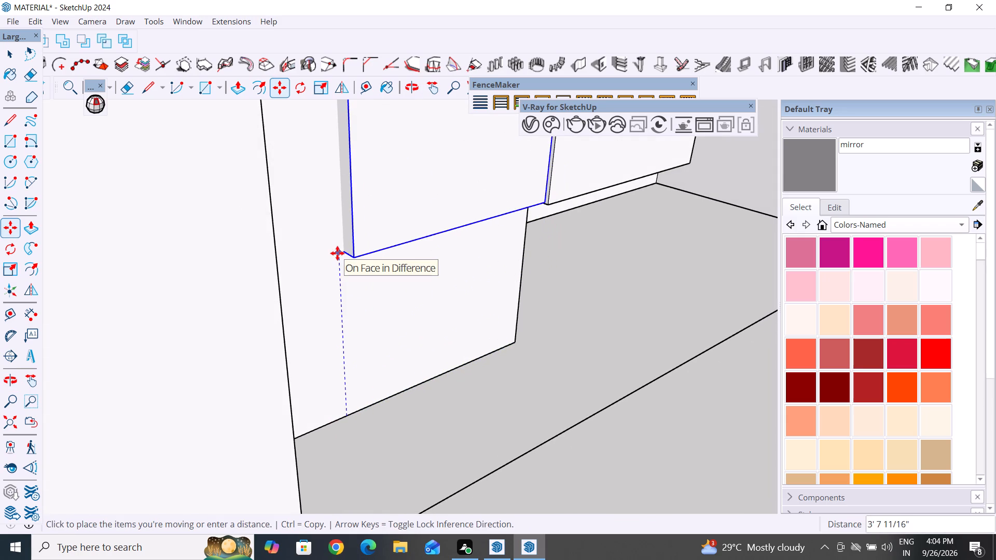
text(3')
key(Return)
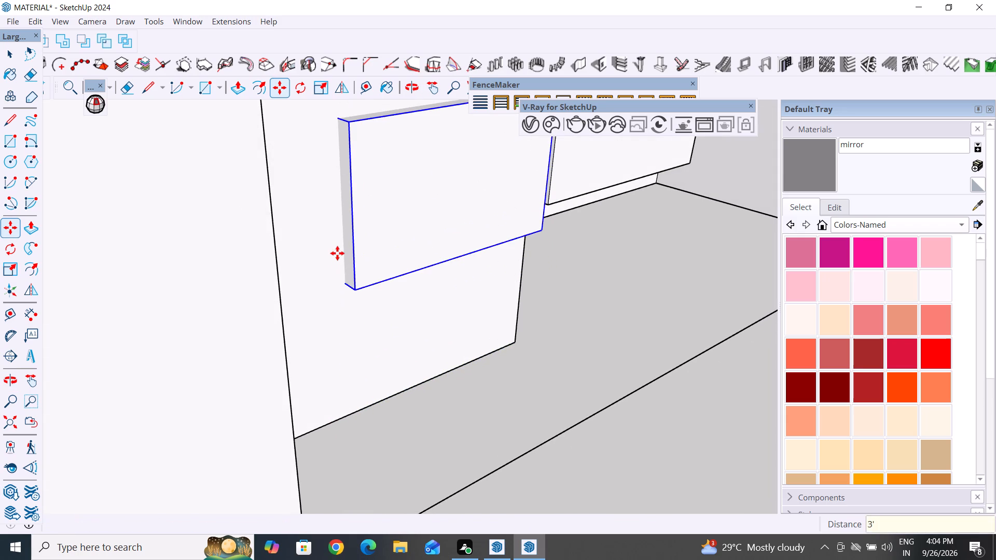
Trace the small window outline, about 1' 11" long, across the long outer wall beside the projection outlined on the ground.
scroll(337, 255, down, 19)
middle_drag(397, 365, 389, 371)
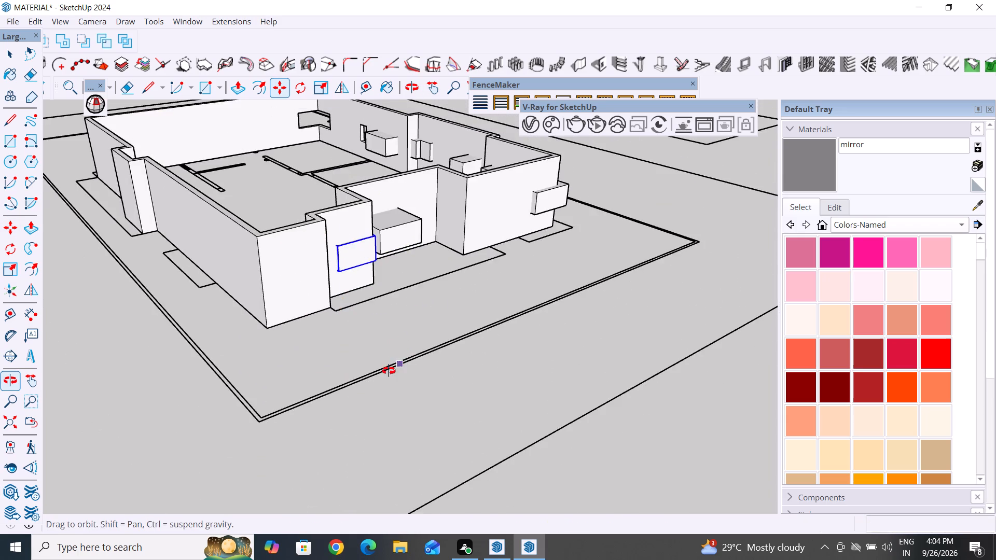
middle_drag(389, 371, 554, 452)
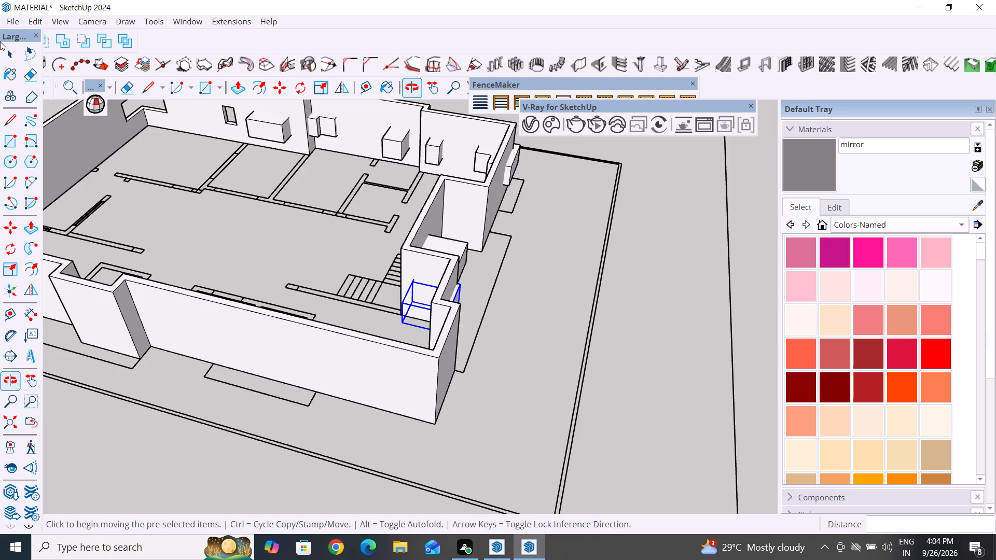
click(5, 54)
scroll(339, 444, up, 2)
scroll(404, 393, down, 7)
middle_drag(512, 365, 513, 415)
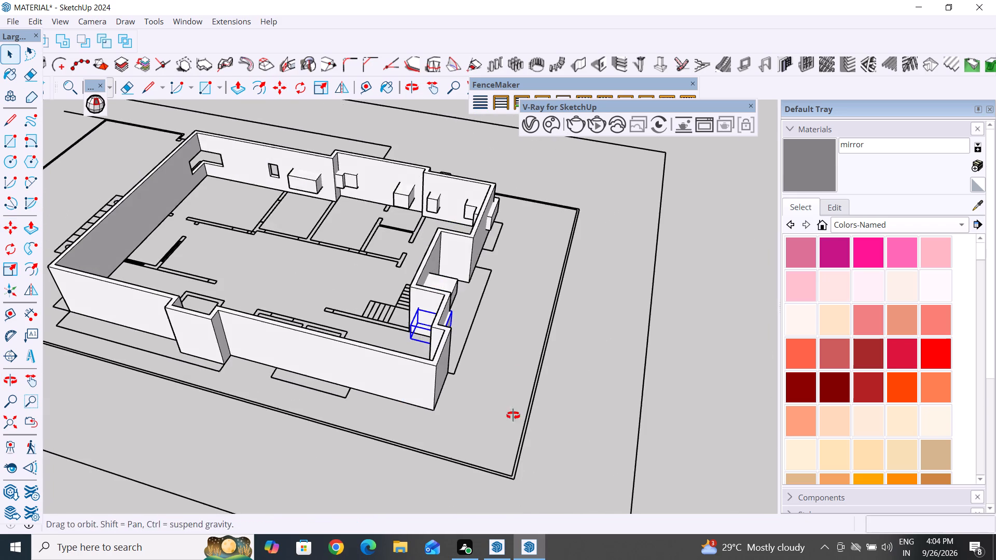
middle_drag(513, 415, 513, 438)
scroll(405, 433, up, 6)
scroll(572, 276, down, 8)
scroll(538, 401, up, 11)
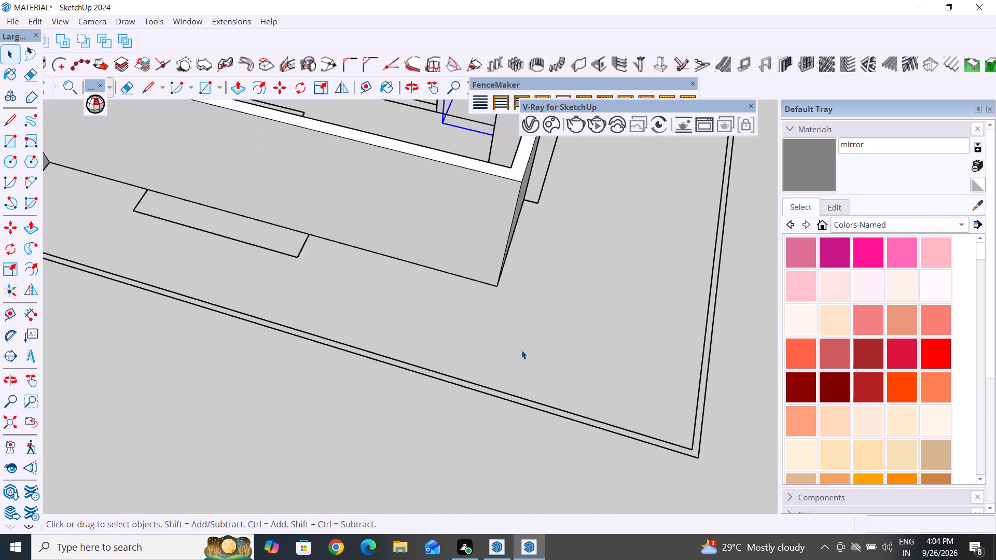
text(ml)
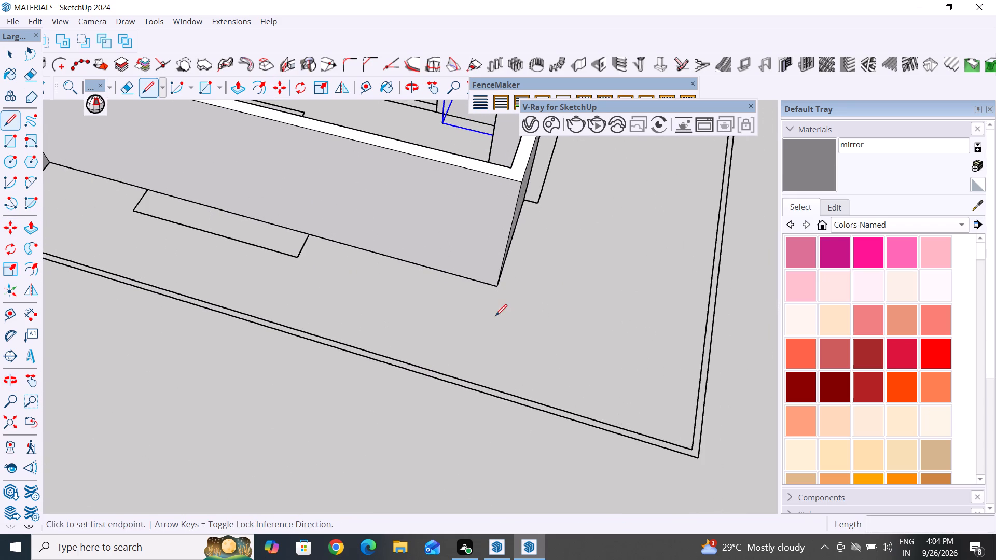
key(k)
scroll(509, 332, down, 3)
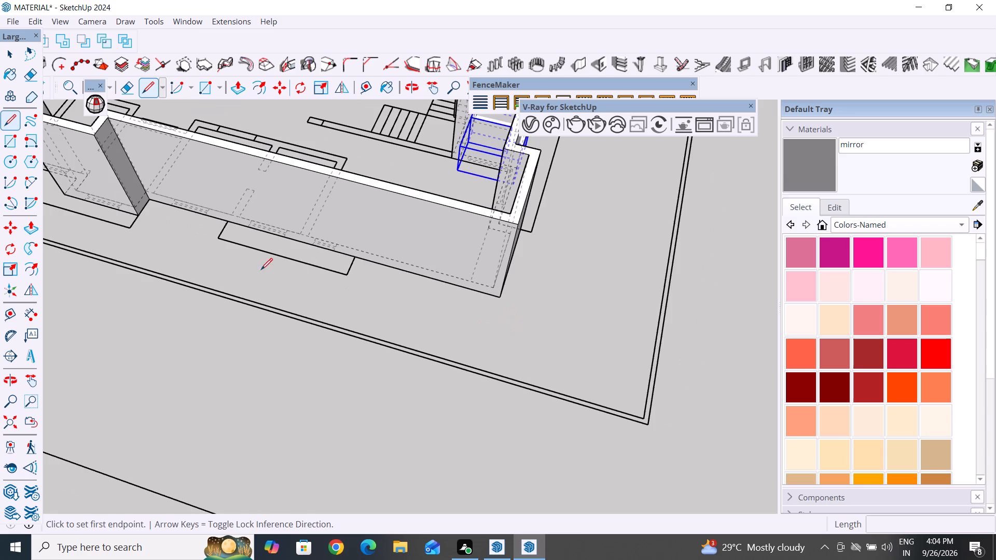
middle_drag(217, 273, 375, 258)
scroll(267, 248, up, 4)
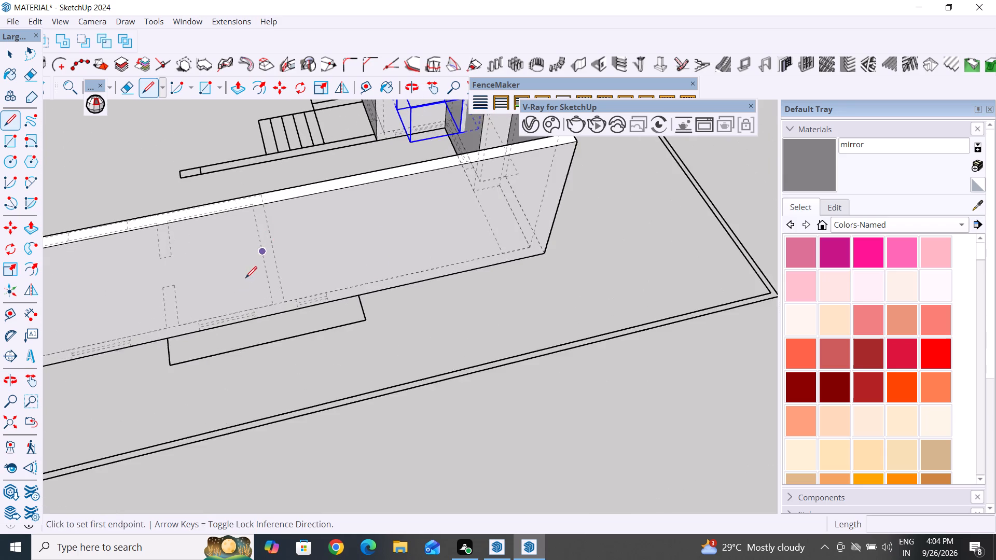
scroll(240, 288, up, 18)
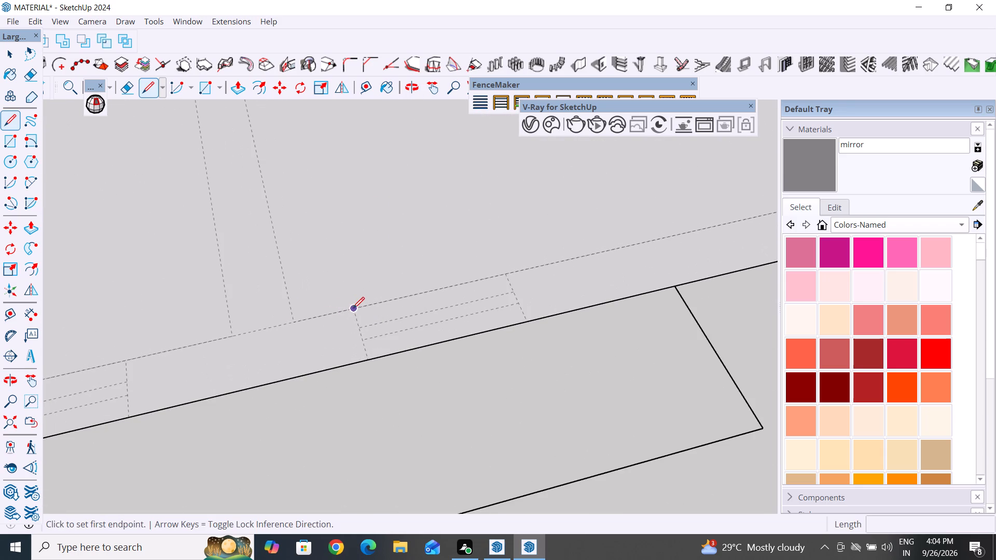
click(352, 307)
click(365, 359)
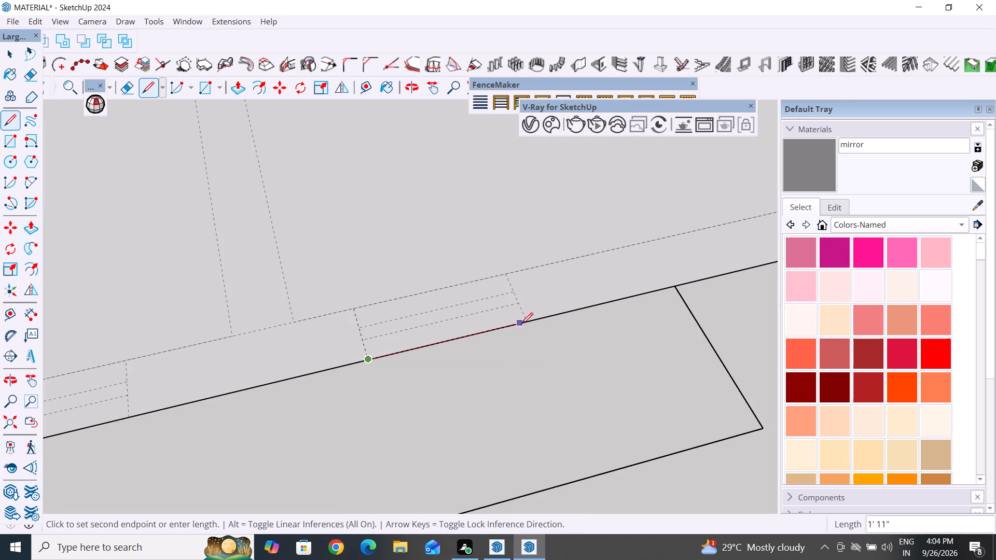
click(528, 321)
click(508, 276)
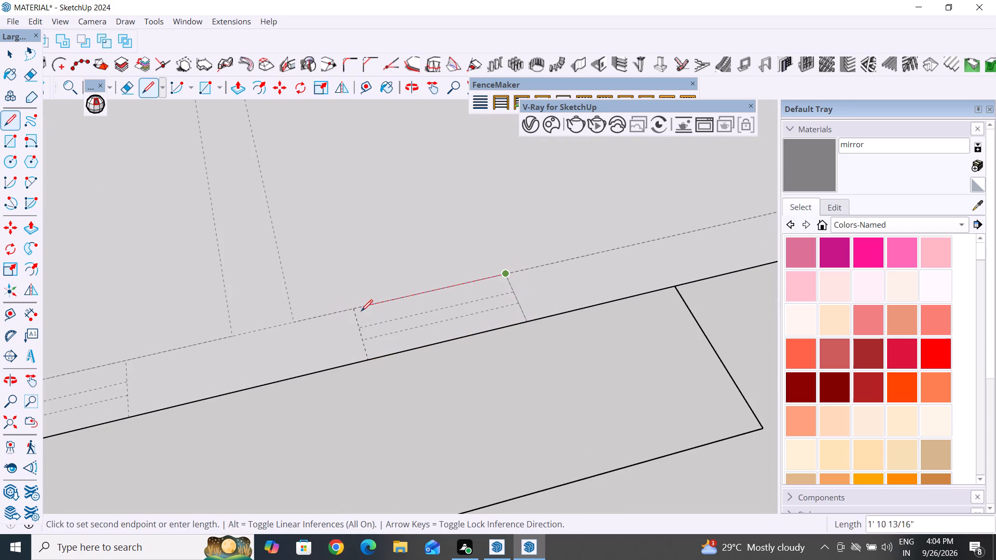
click(356, 311)
click(10, 58)
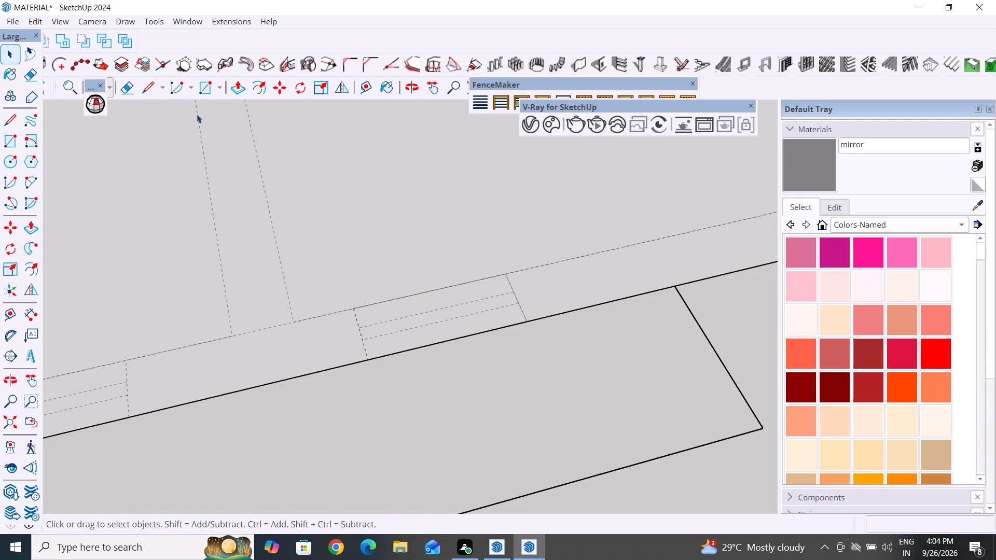
Extrude the traced small window outline up 3' into a block.
click(240, 83)
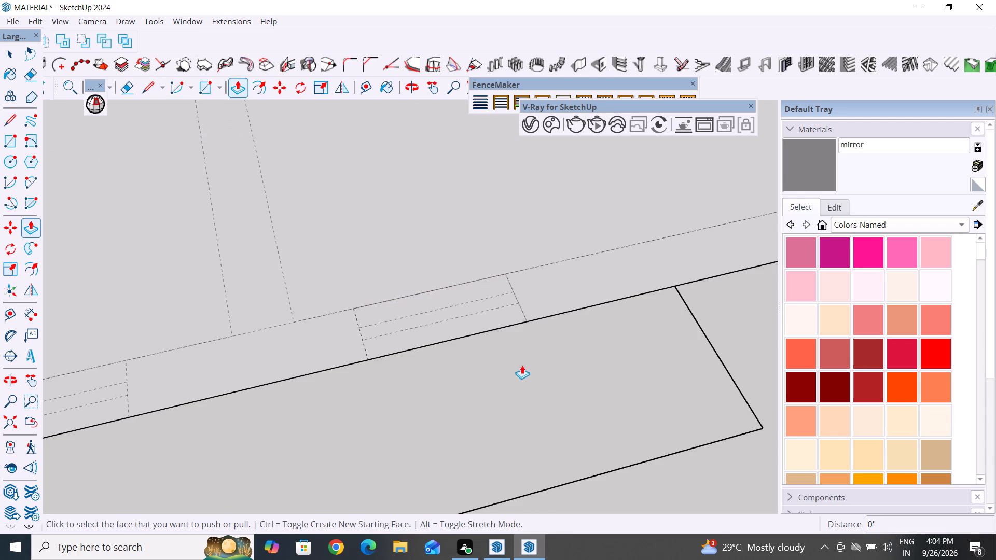
click(446, 293)
scroll(452, 199, down, 9)
middle_drag(452, 199, 394, 110)
text(3')
key(Return)
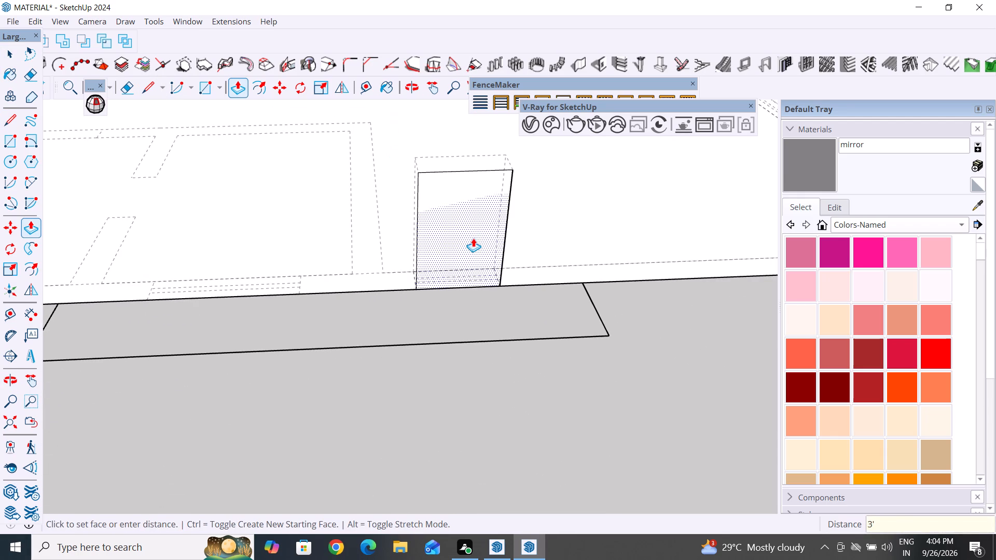
Extend the small window block's outer face beyond the long outer wall by about 2' 1/4".
click(473, 238)
click(467, 276)
click(468, 276)
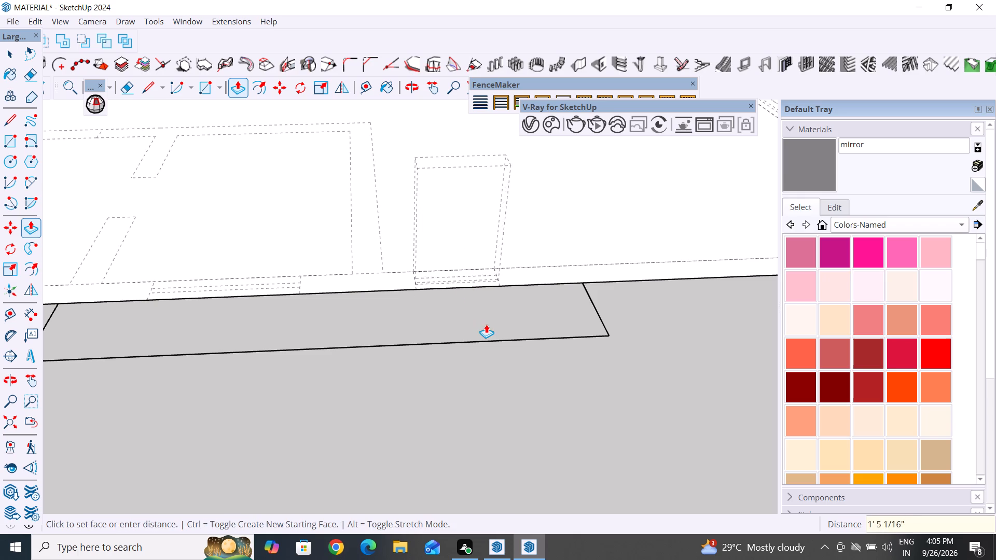
click(489, 327)
middle_drag(632, 259, 210, 386)
scroll(563, 259, down, 6)
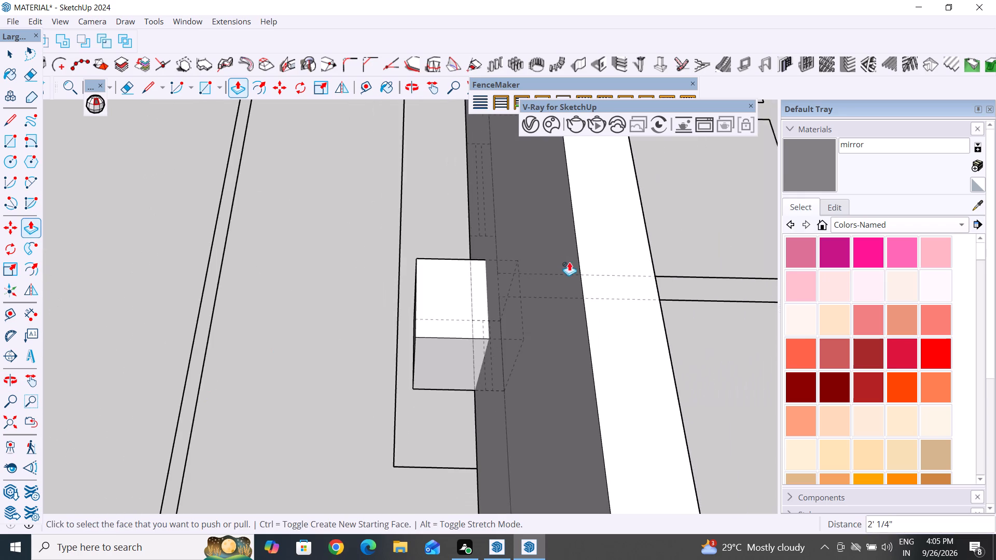
Extend the small window block's inner face beyond the long outer wall by about 1' 7".
middle_drag(706, 295, 331, 188)
click(408, 367)
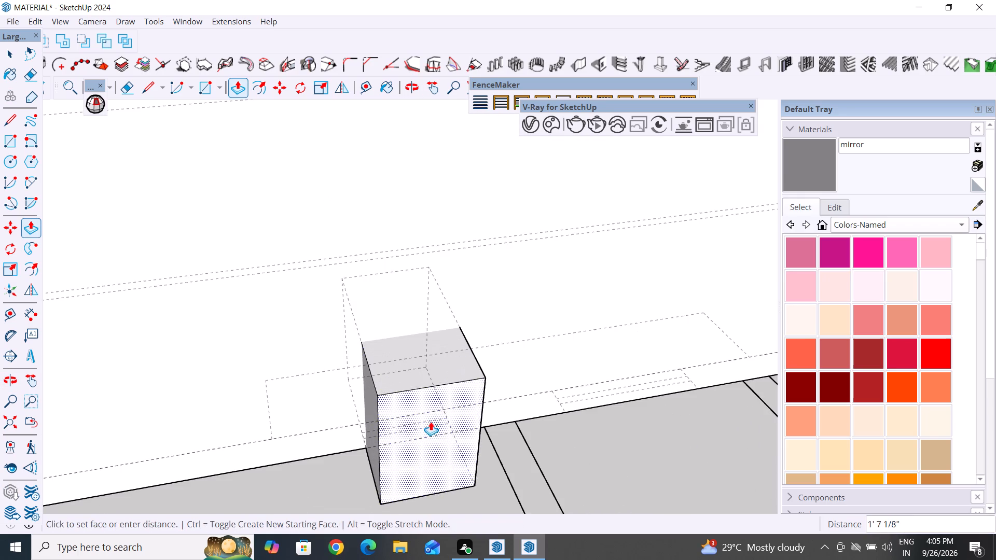
click(431, 422)
Select the whole small window block and make it a group.
click(8, 55)
scroll(514, 327, down, 7)
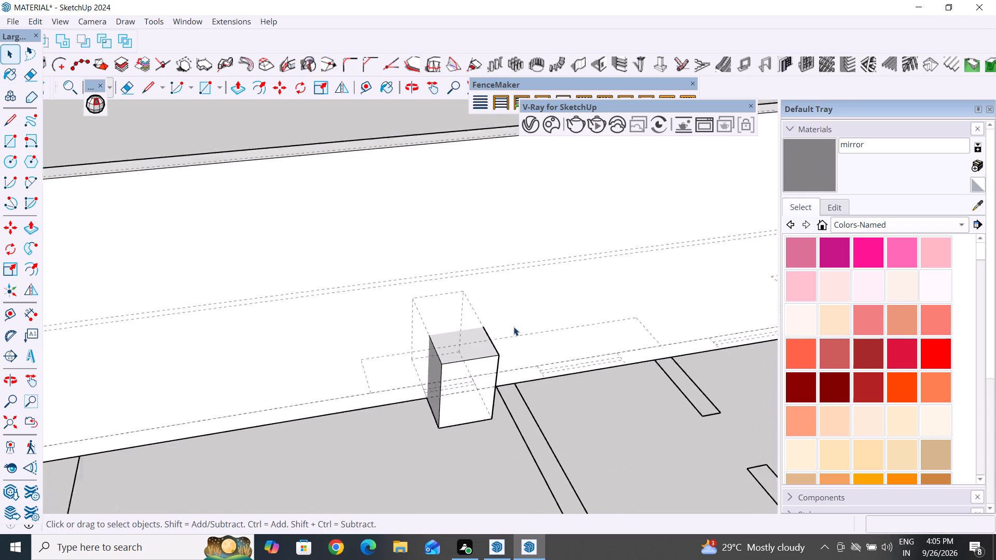
scroll(514, 327, down, 6)
middle_drag(439, 409, 585, 453)
scroll(495, 358, up, 13)
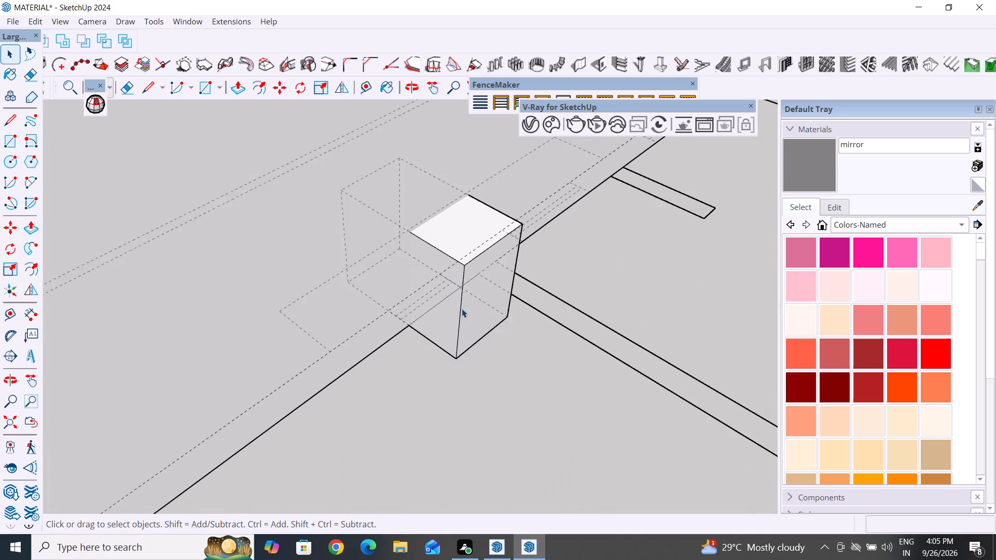
scroll(462, 309, up, 3)
middle_drag(464, 339, 472, 360)
triple_click(476, 322)
double_click(476, 322)
right_click(476, 322)
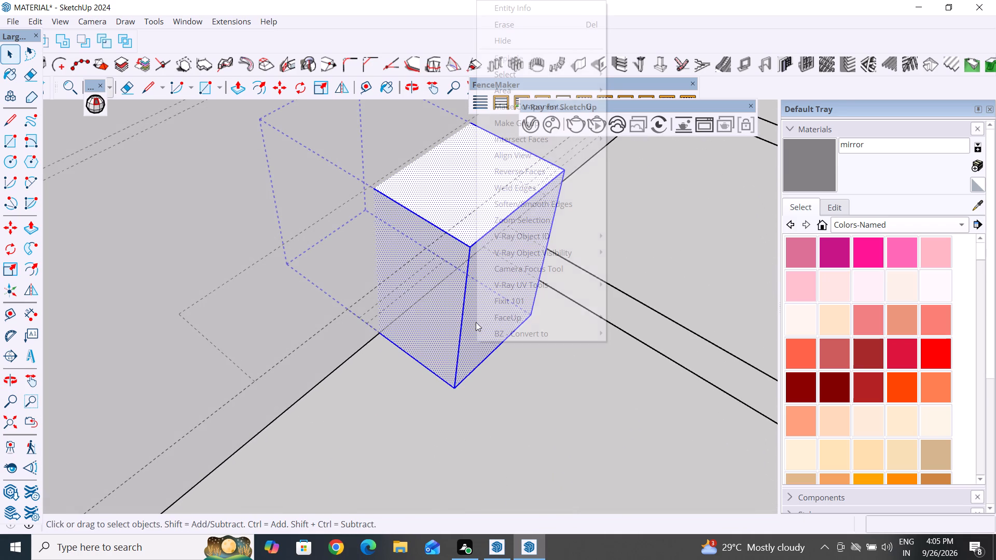
click(532, 128)
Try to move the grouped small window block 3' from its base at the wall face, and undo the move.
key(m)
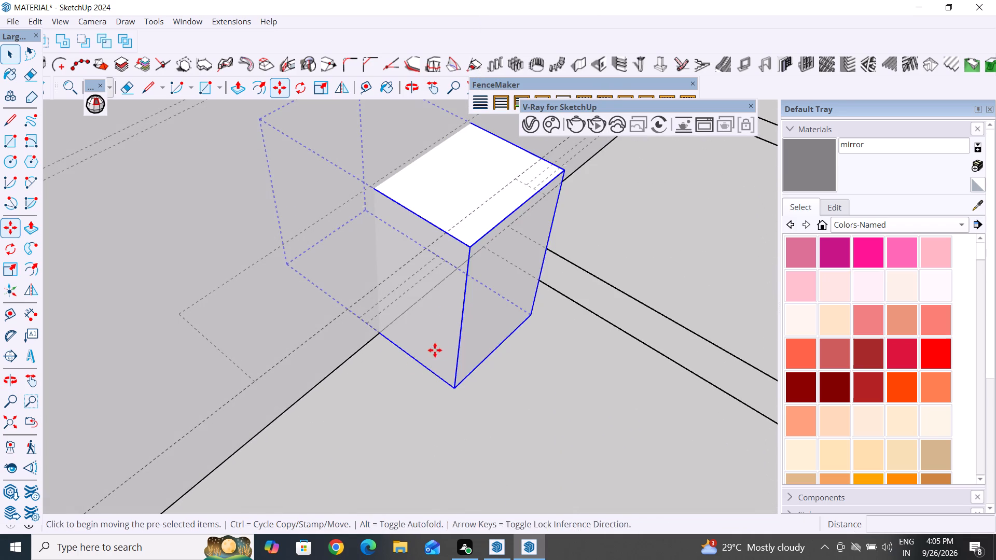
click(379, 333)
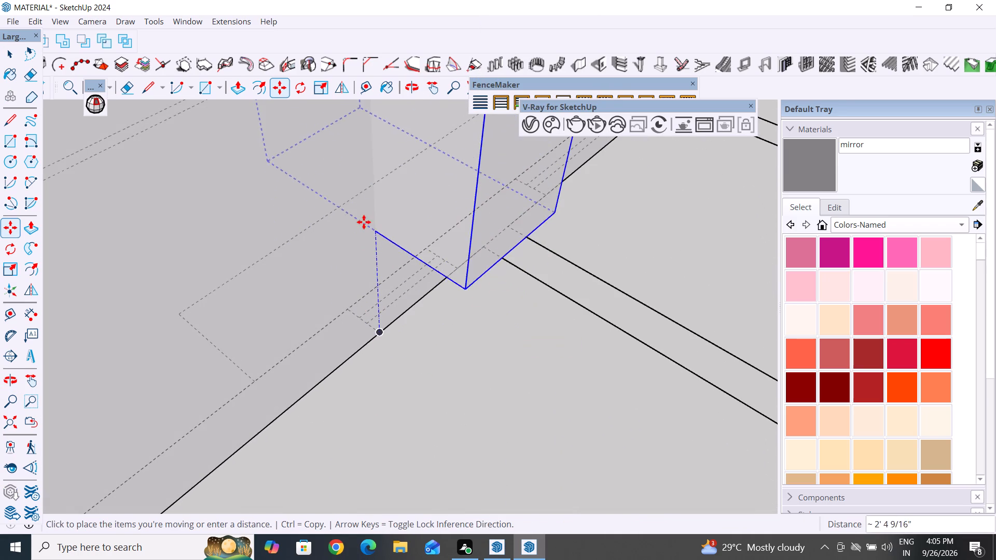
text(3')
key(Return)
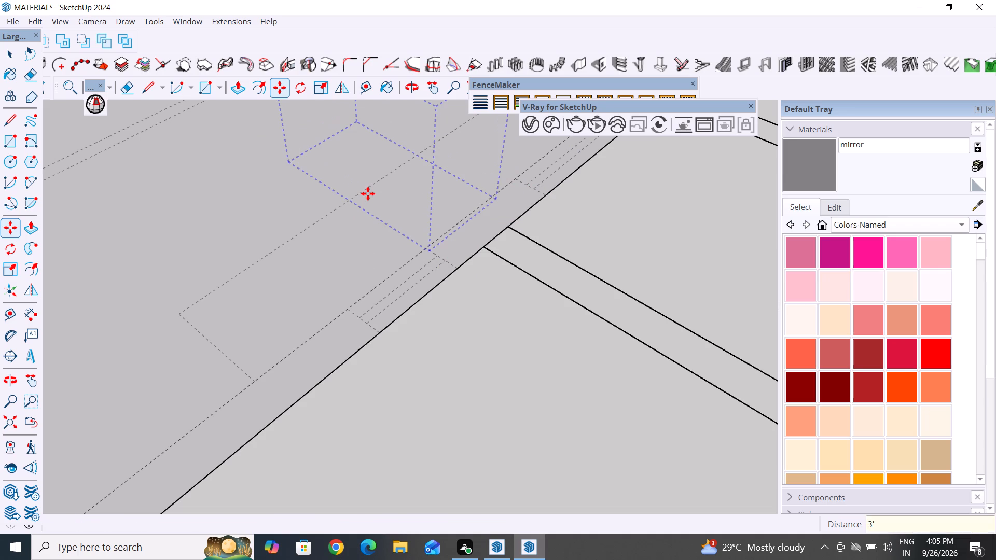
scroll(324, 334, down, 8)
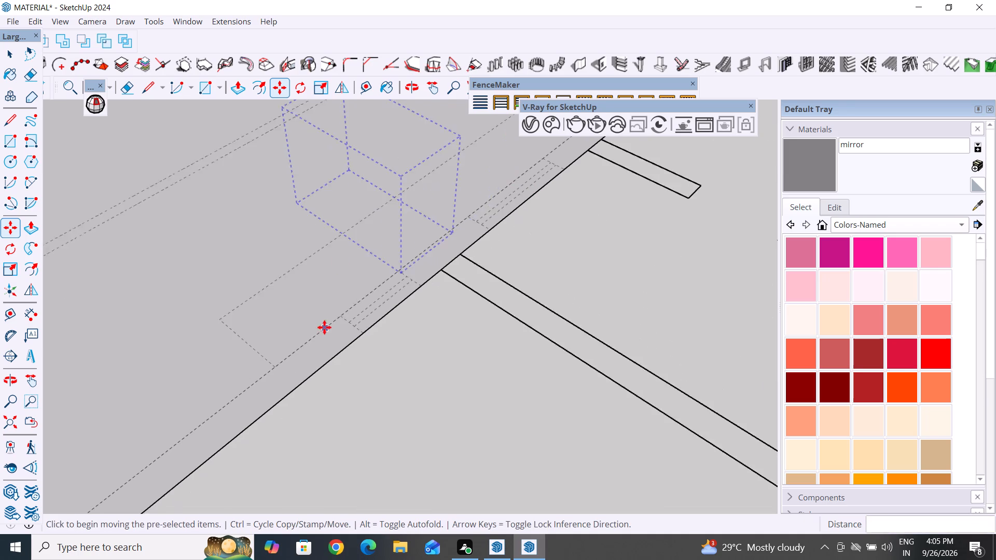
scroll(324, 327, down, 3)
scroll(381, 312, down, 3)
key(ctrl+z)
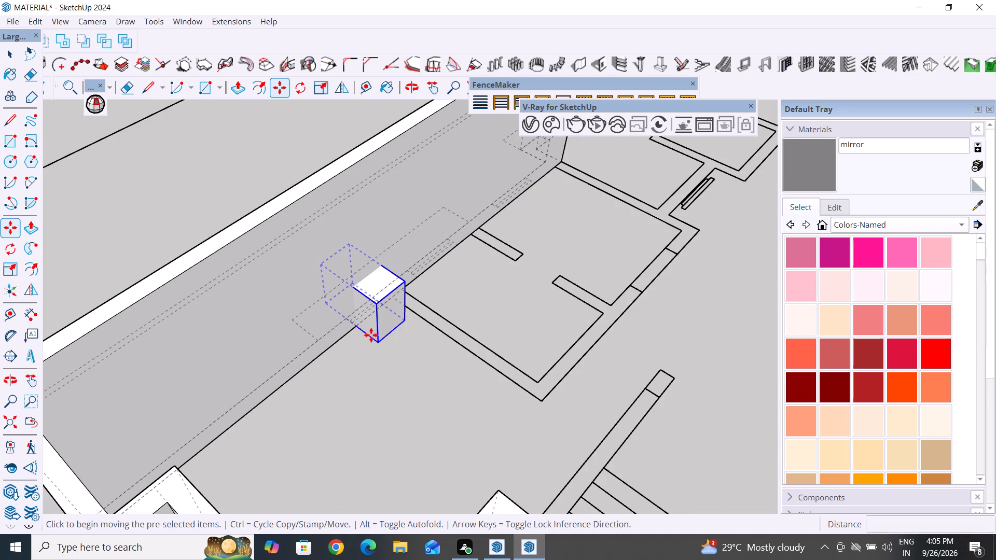
Move the grouped small window block straight up 3' to sill height and deselect it.
middle_drag(335, 352, 432, 237)
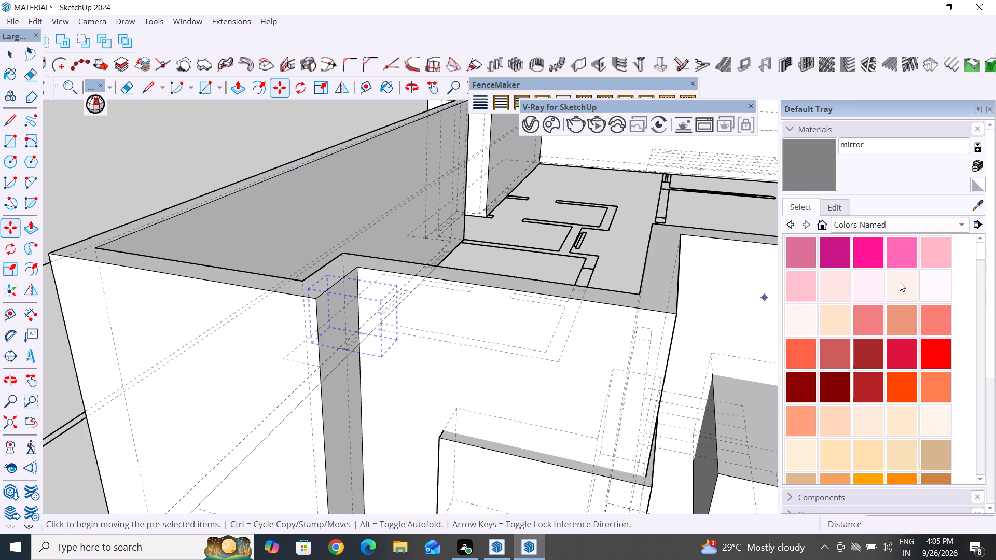
middle_drag(583, 283, 555, 400)
scroll(391, 203, up, 3)
scroll(391, 226, down, 3)
middle_drag(598, 285, 358, 260)
middle_drag(722, 297, 503, 265)
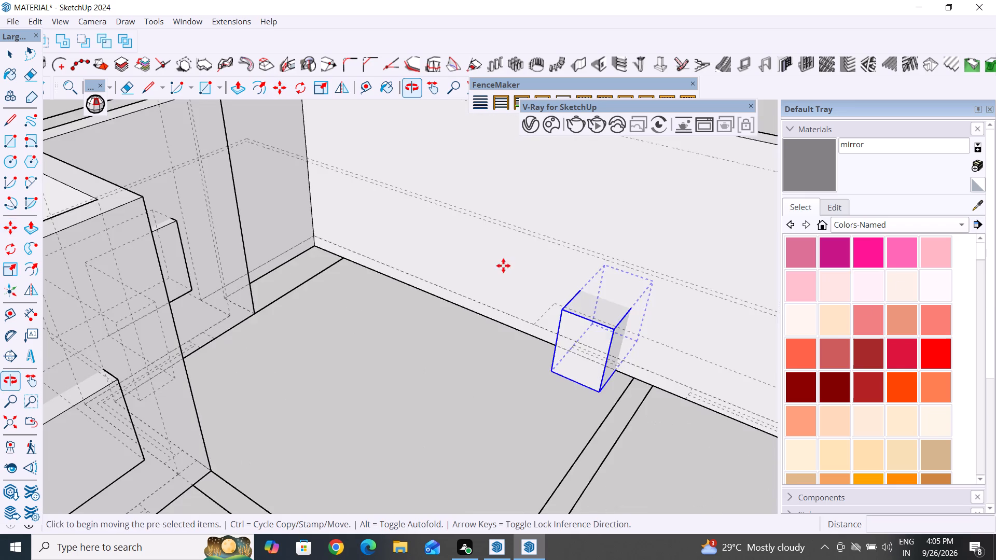
scroll(481, 234, down, 6)
middle_drag(570, 355, 529, 262)
scroll(560, 328, up, 8)
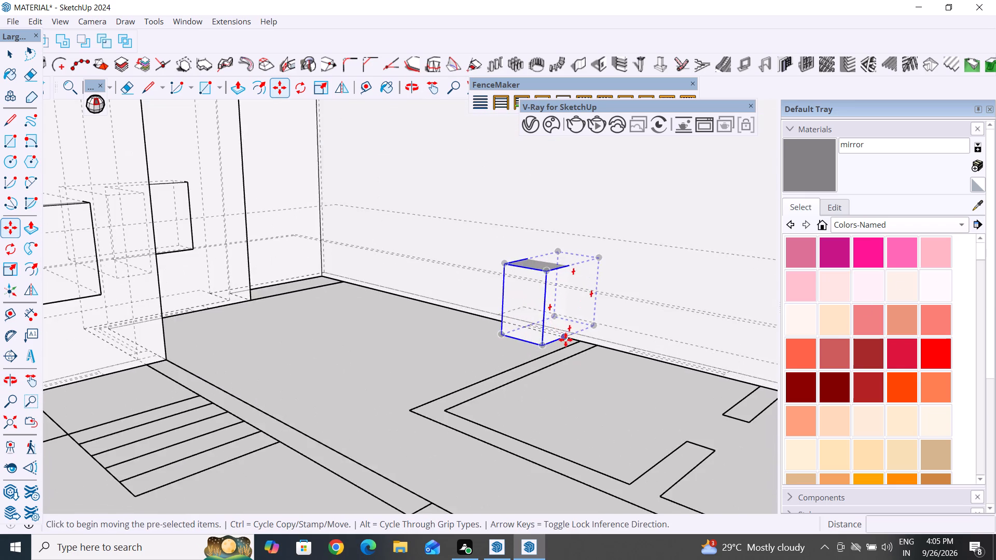
scroll(565, 340, up, 2)
click(563, 338)
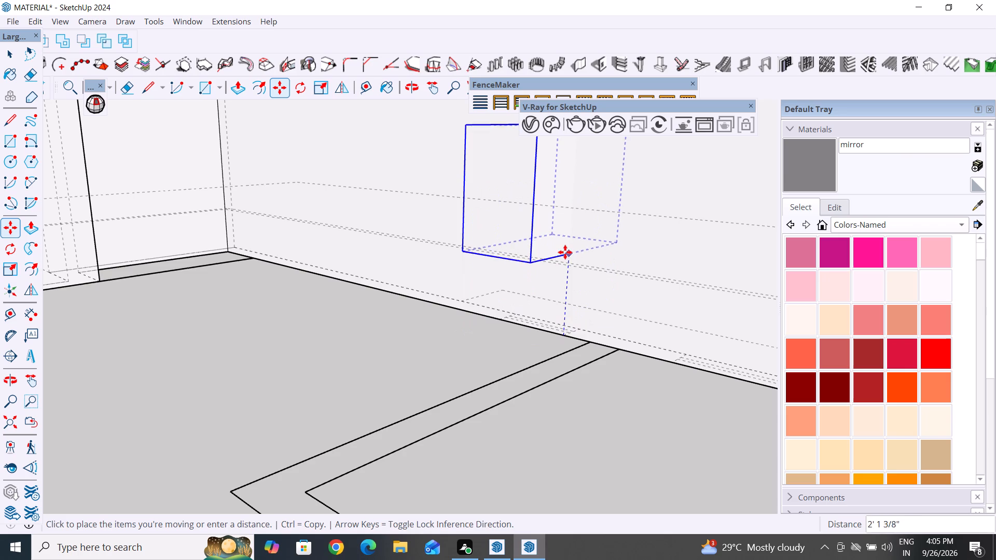
text(3')
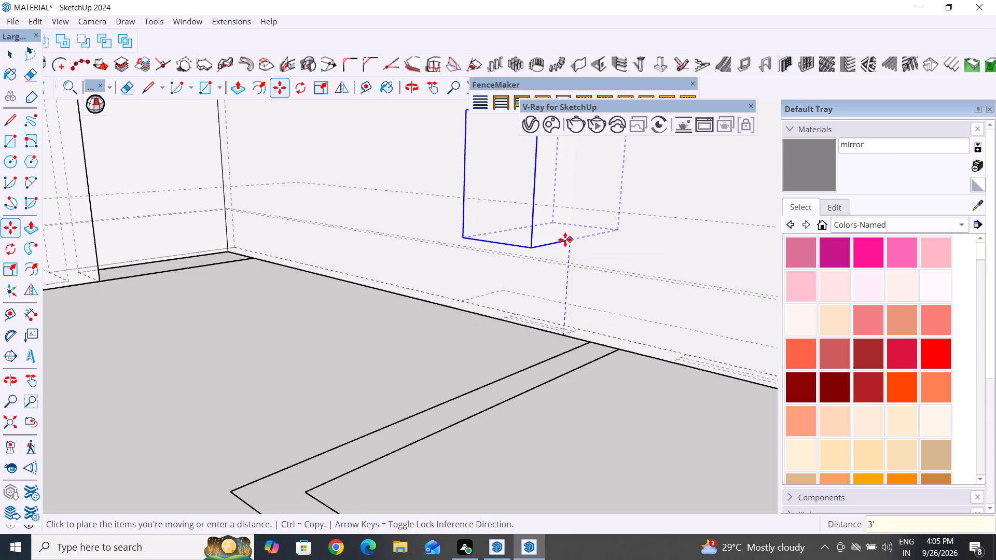
key(Return)
scroll(570, 262, down, 10)
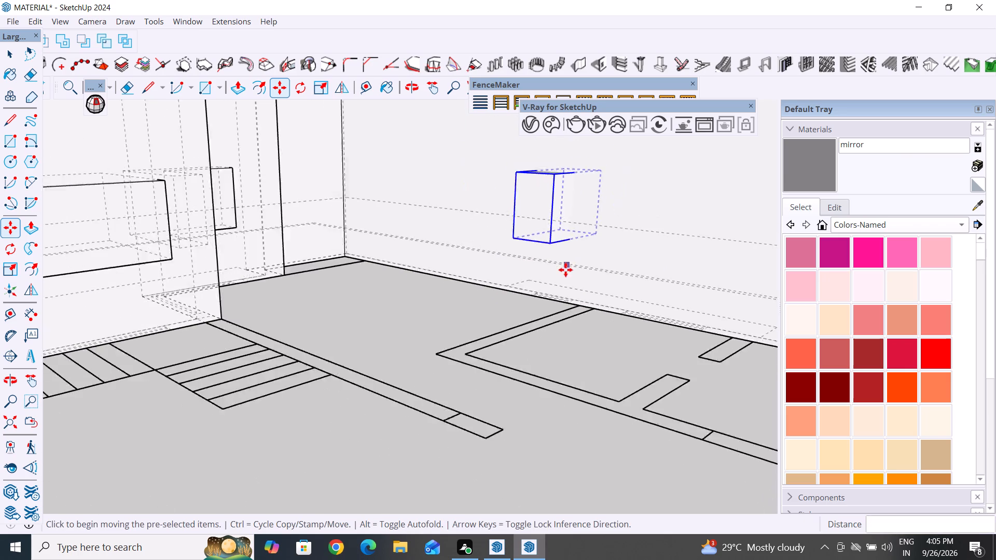
scroll(565, 270, down, 3)
middle_drag(486, 436, 500, 491)
middle_drag(548, 373, 564, 458)
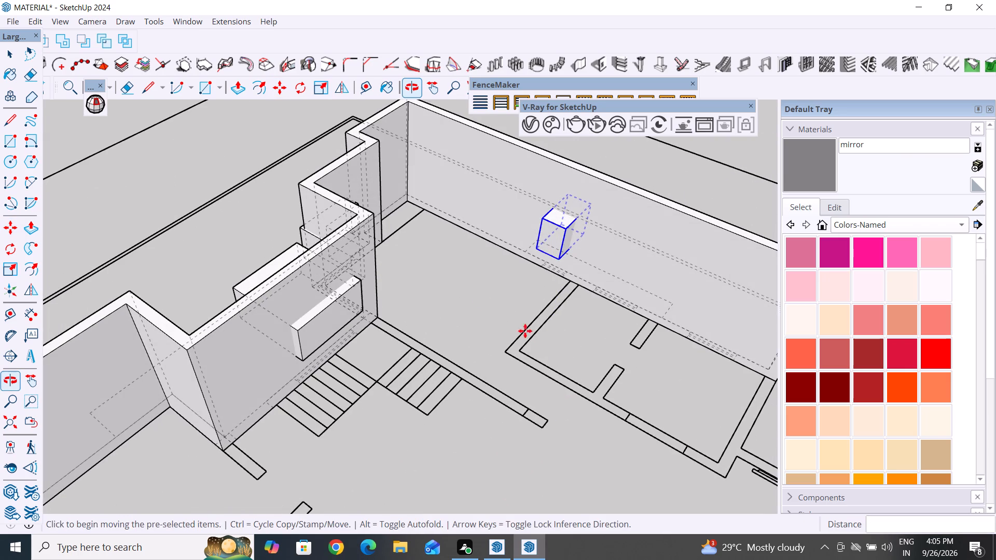
click(8, 54)
click(119, 197)
Trace the neighbouring window outline, 3' 6" by 9", across the long outer wall next to the raised small window block.
scroll(262, 311, down, 4)
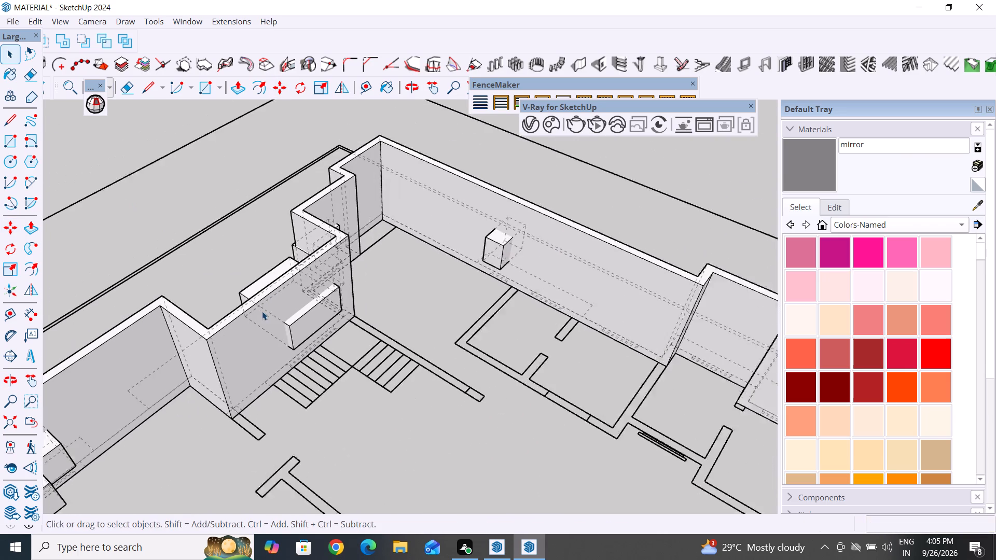
middle_drag(398, 344, 517, 353)
scroll(644, 277, up, 6)
middle_drag(388, 334, 520, 310)
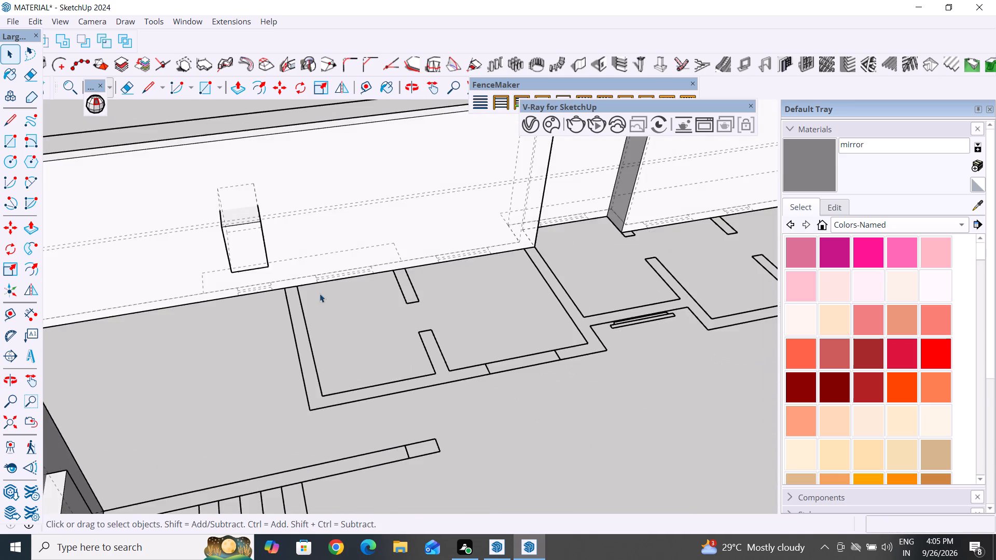
scroll(314, 295, down, 6)
scroll(411, 150, up, 6)
scroll(338, 367, down, 5)
middle_drag(279, 427, 226, 432)
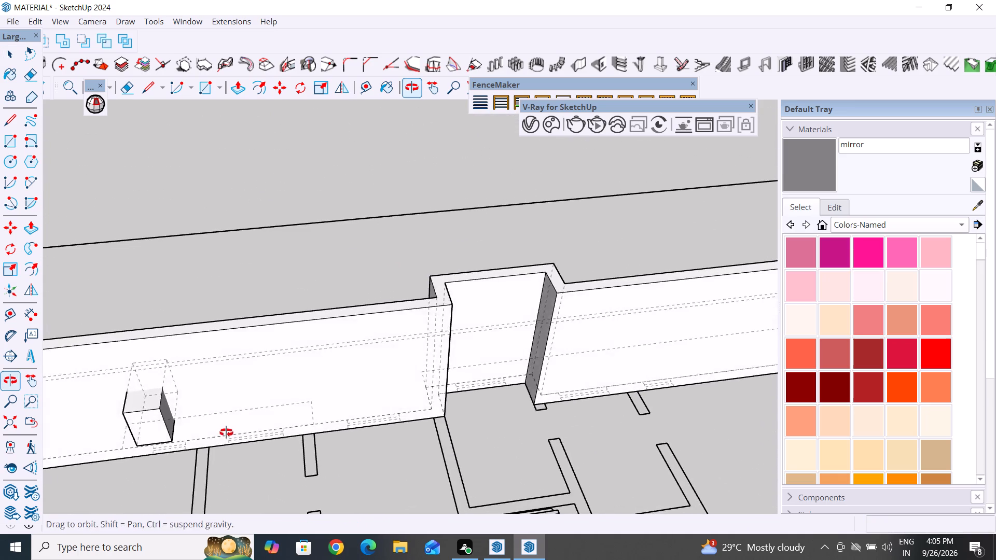
middle_drag(226, 432, 223, 434)
scroll(209, 457, up, 5)
middle_drag(289, 398, 280, 376)
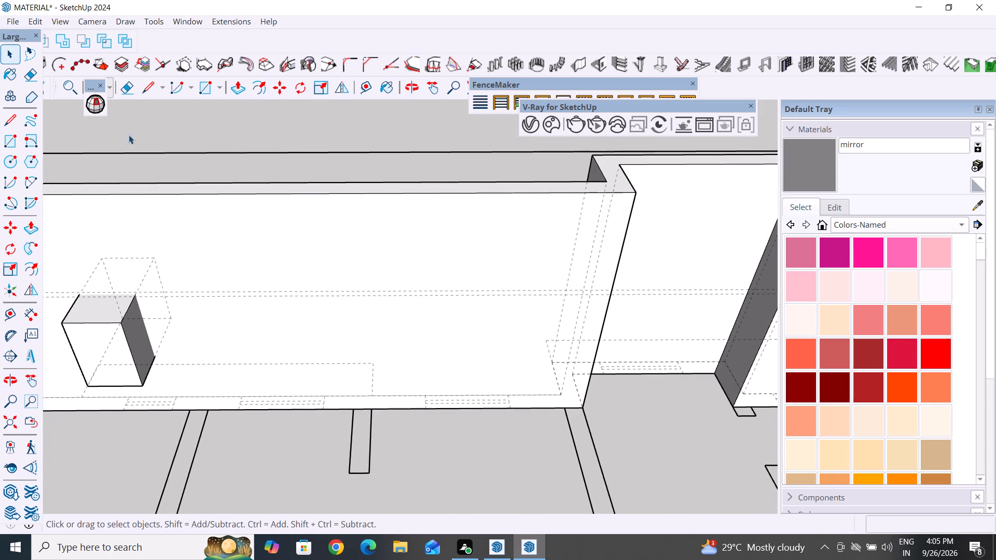
click(6, 141)
scroll(248, 459, up, 7)
scroll(239, 394, up, 2)
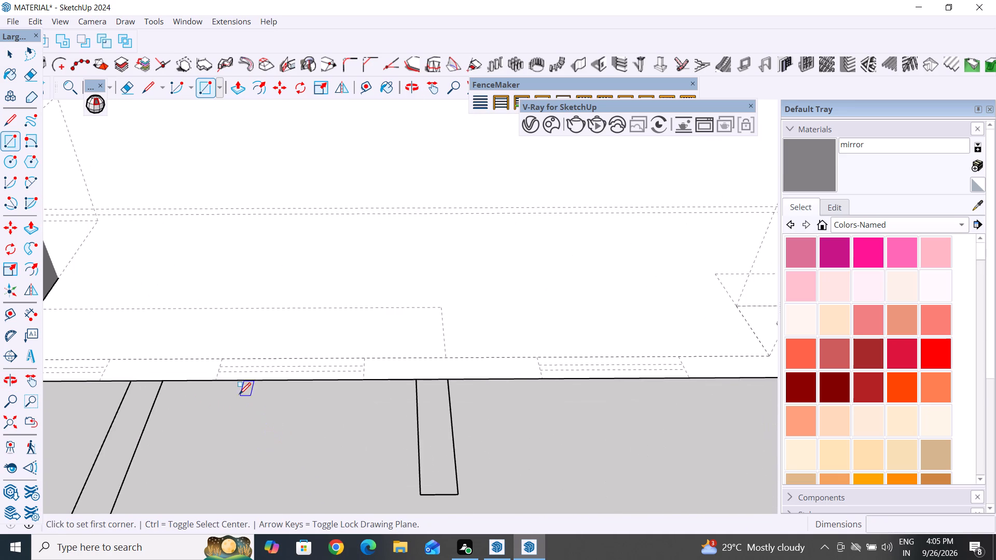
scroll(239, 394, up, 3)
click(213, 340)
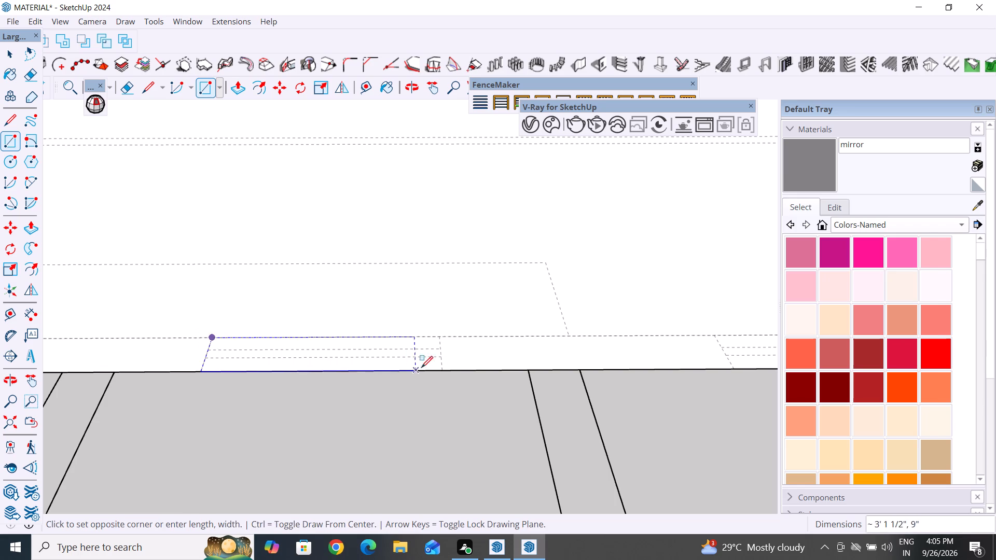
click(444, 370)
click(7, 57)
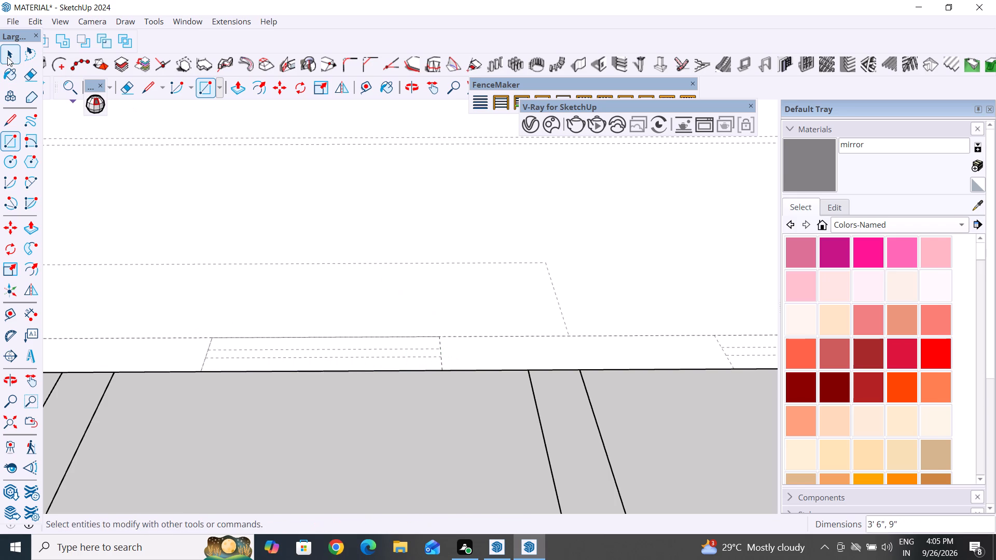
Extrude the traced 3' 6" window outline up 3' into a block.
click(233, 94)
click(336, 359)
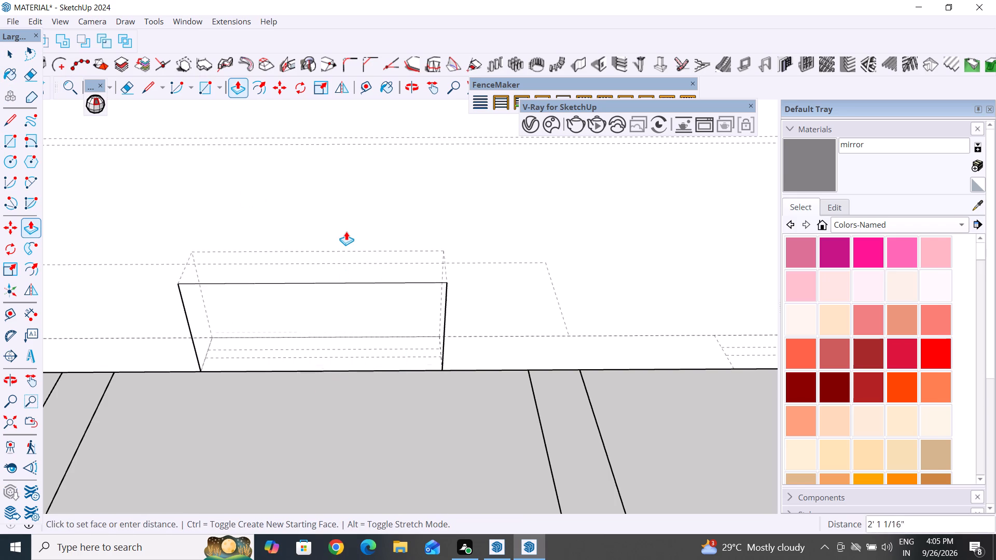
text(3')
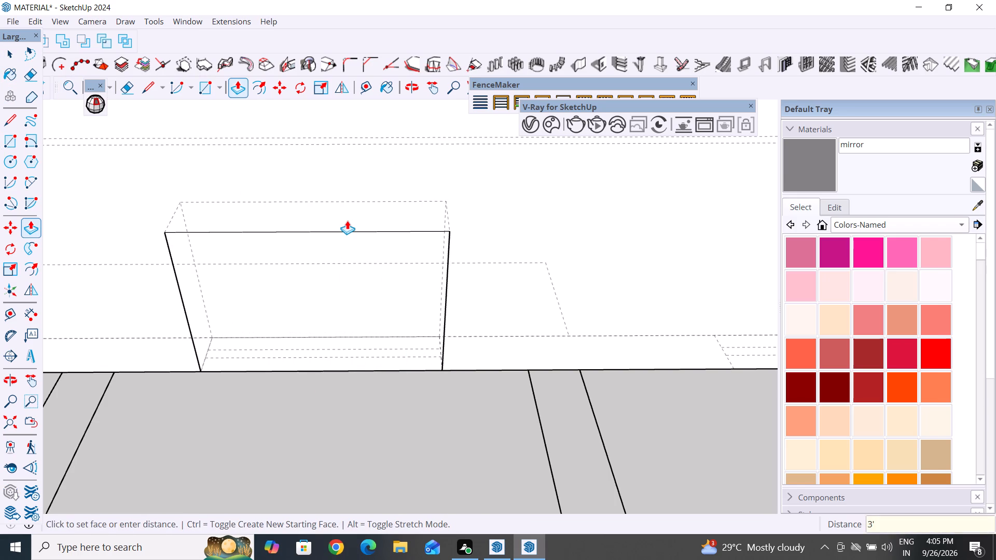
key(Return)
Extend the 3' 6" window block past both wall faces, about 1' 1" inward and about 1' 4 11/16" outward.
click(347, 220)
click(323, 269)
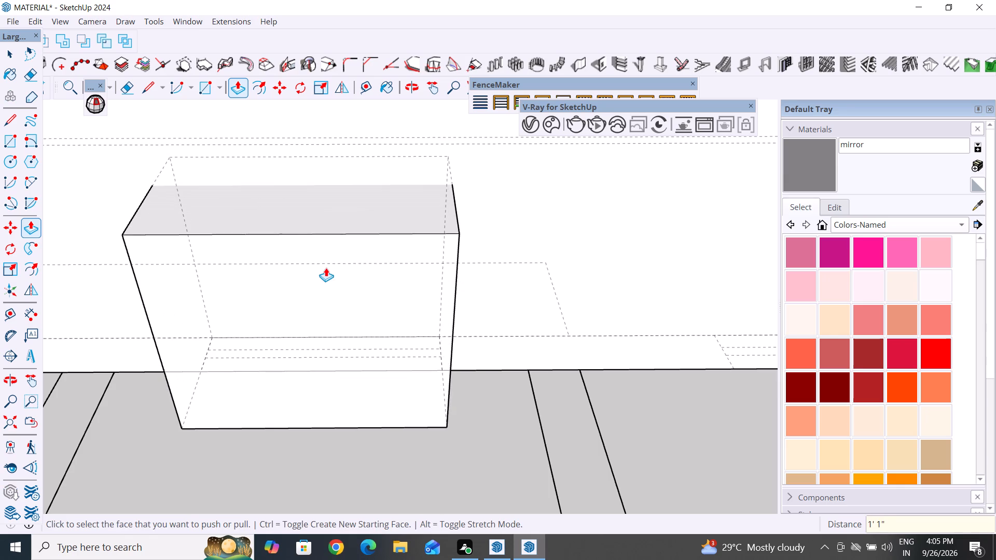
scroll(463, 208, down, 15)
middle_drag(556, 249, 127, 340)
middle_drag(387, 338, 319, 317)
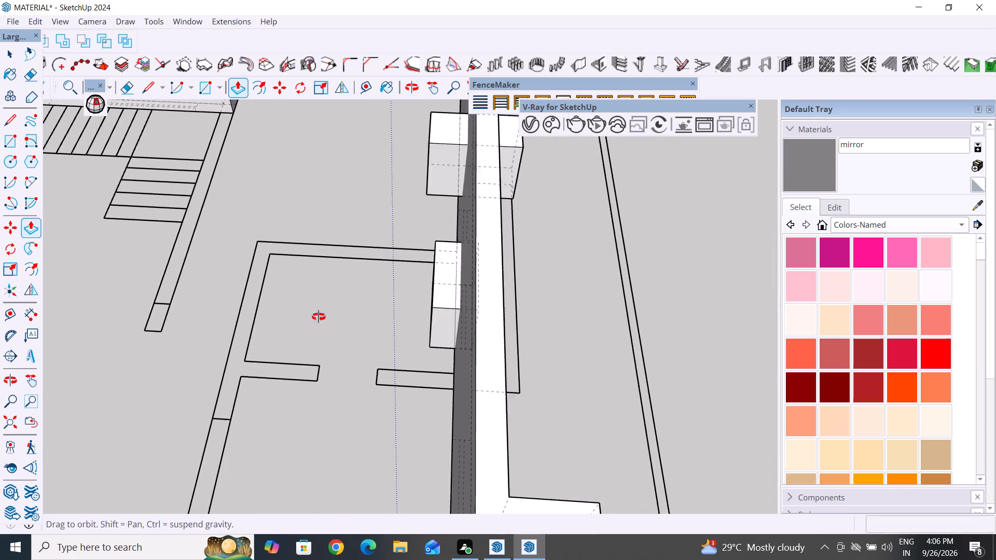
middle_drag(319, 317, 229, 281)
click(468, 324)
click(494, 344)
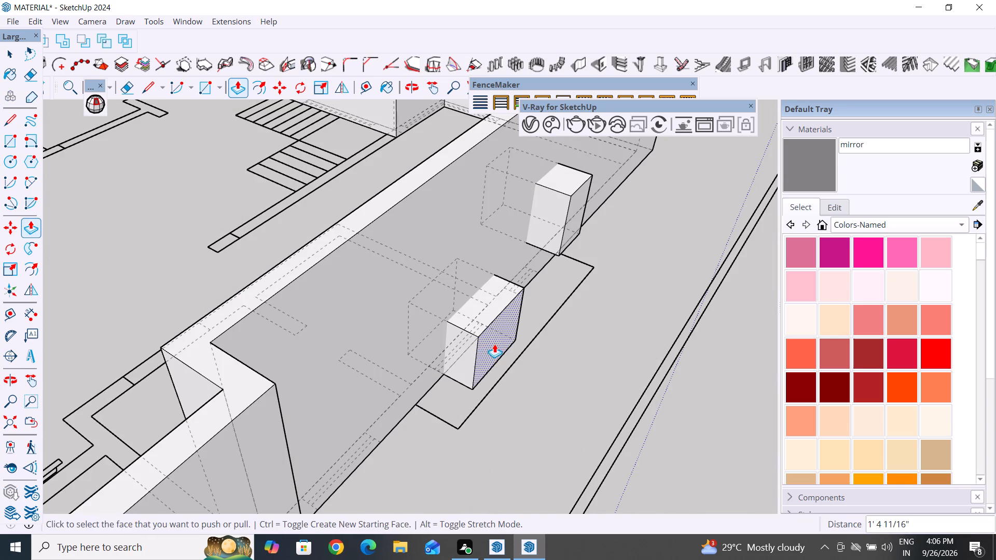
Select the whole 3' 6" window block and make it a group.
click(11, 51)
triple_click(472, 348)
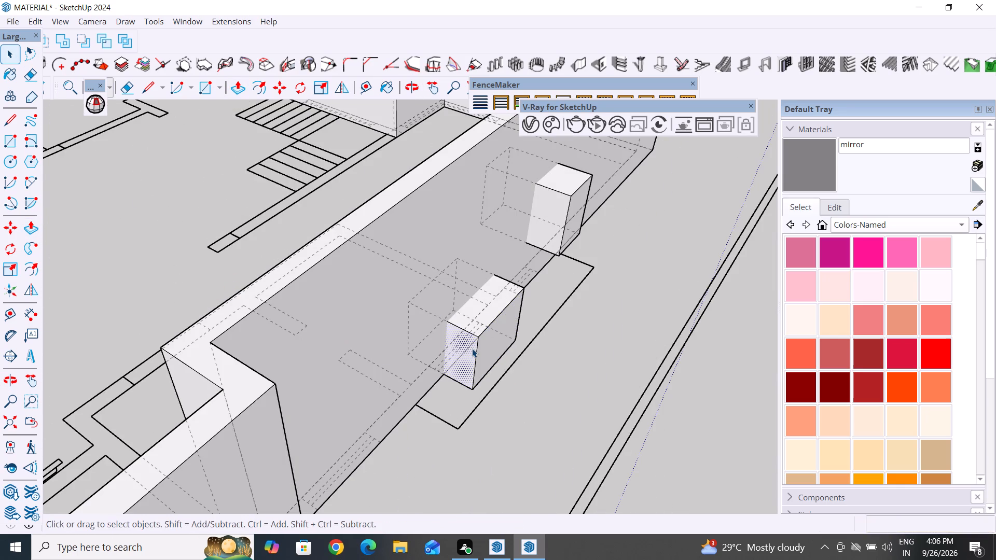
click(472, 348)
right_click(472, 348)
click(537, 130)
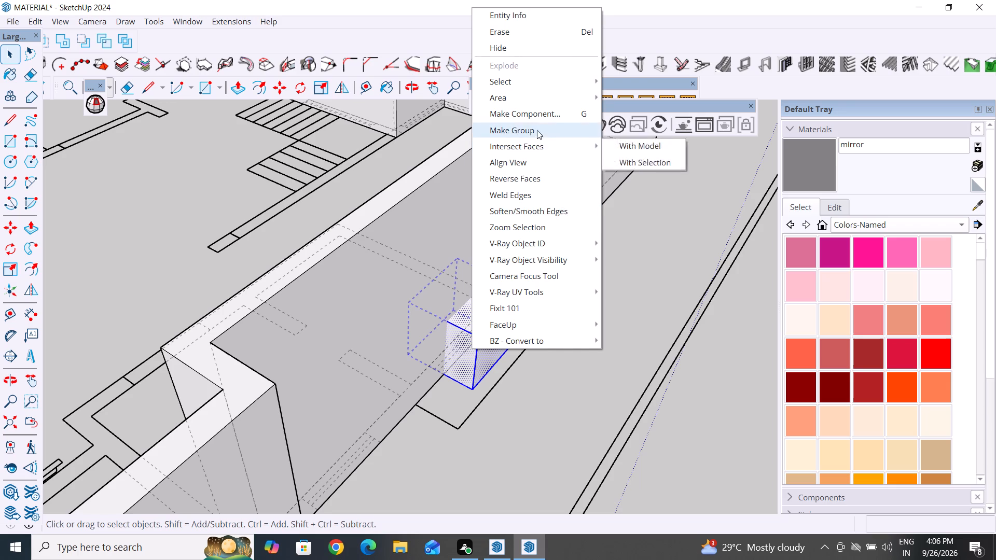
Move the grouped 3' 6" window block straight up 3' to sill height.
middle_drag(441, 465, 438, 274)
scroll(438, 293, up, 3)
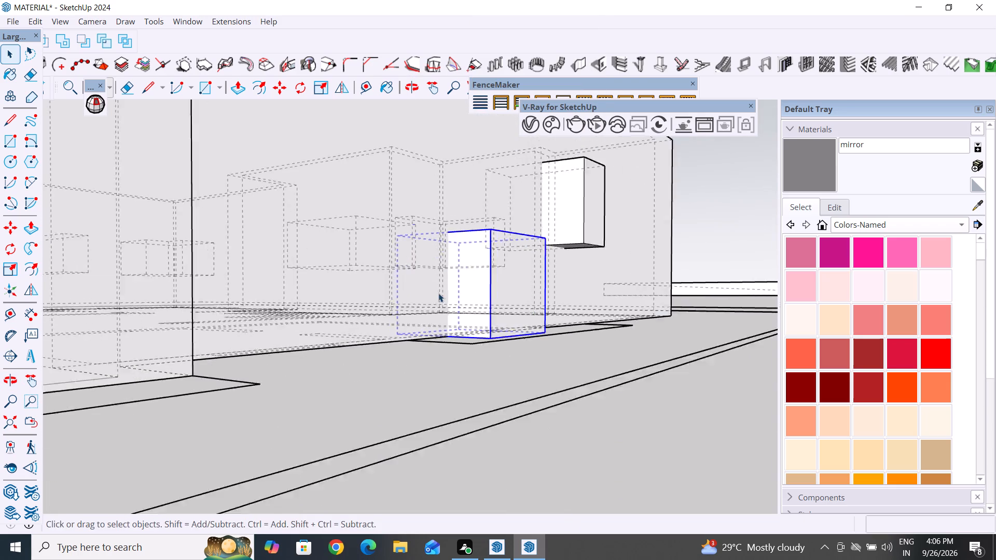
scroll(438, 293, up, 2)
middle_drag(446, 311, 450, 361)
key(m)
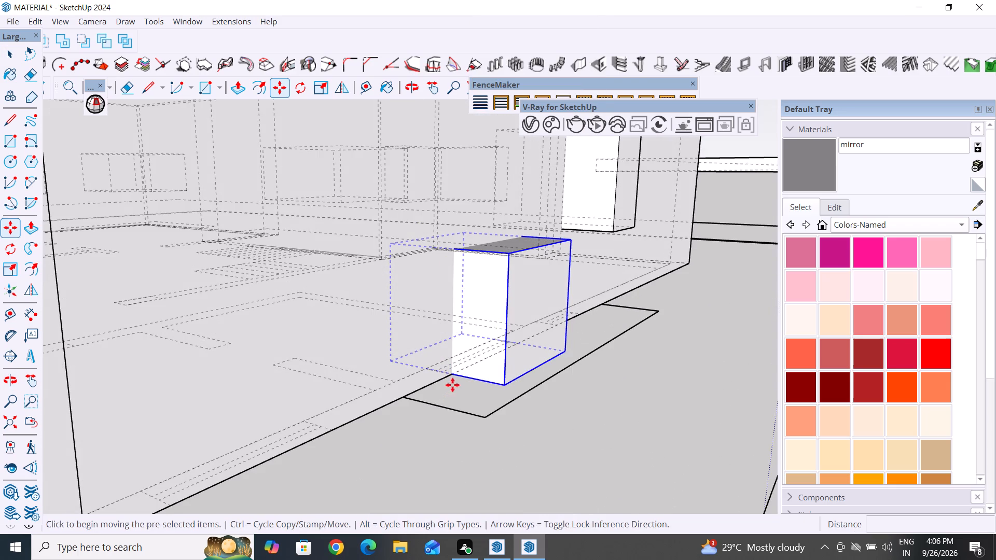
click(452, 374)
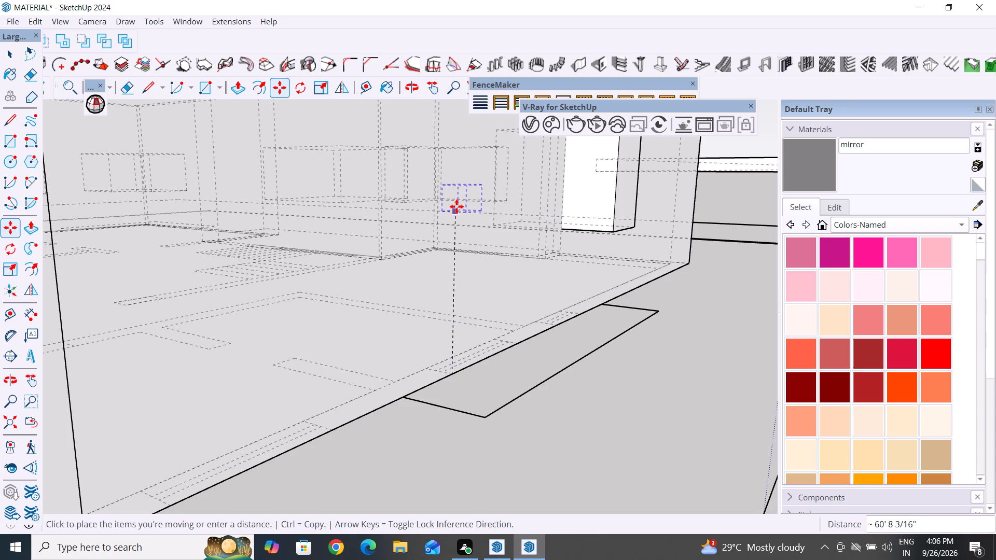
text(3')
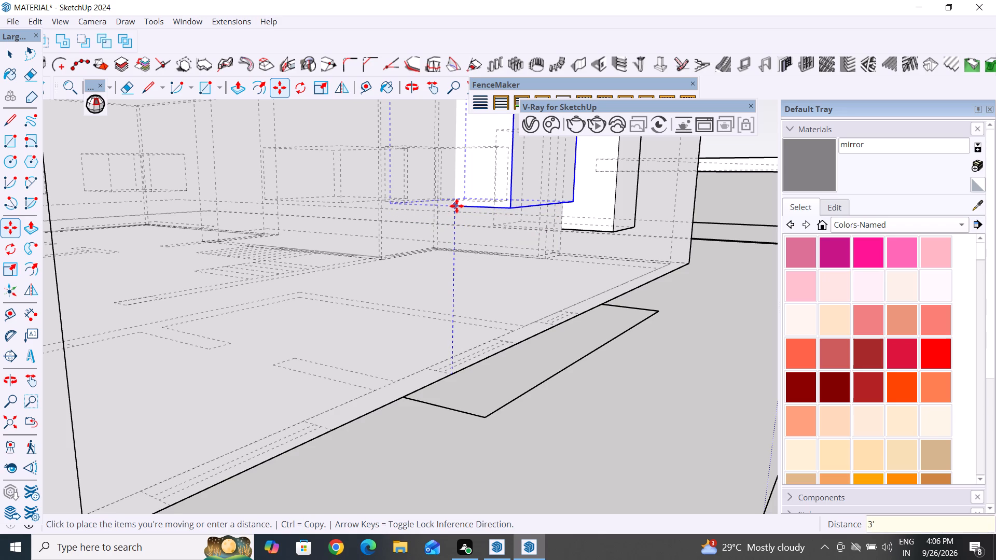
key(Return)
scroll(532, 398, down, 11)
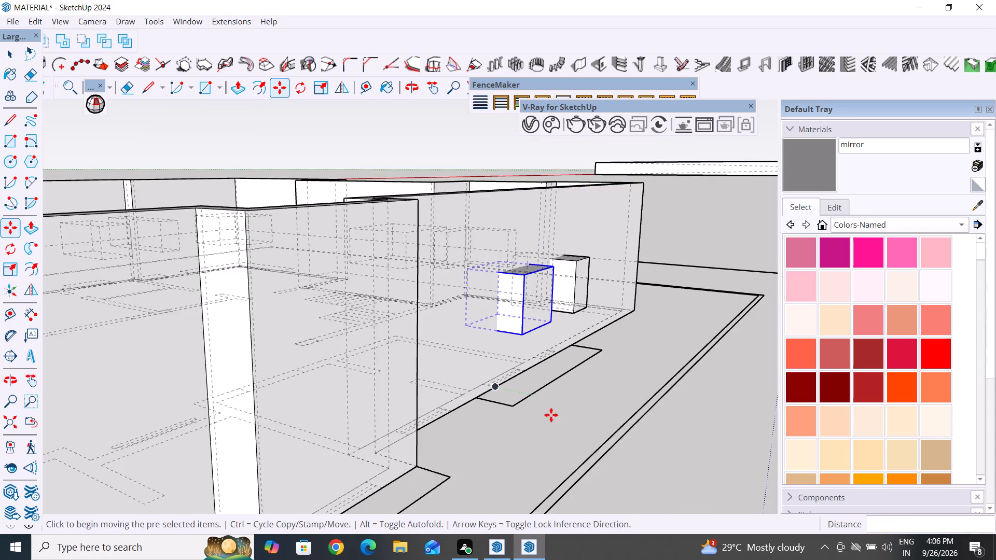
Trace a 3' 6" by 9" window outline at the wall's base, between the last raised block and the wall's jog.
middle_drag(582, 426, 469, 495)
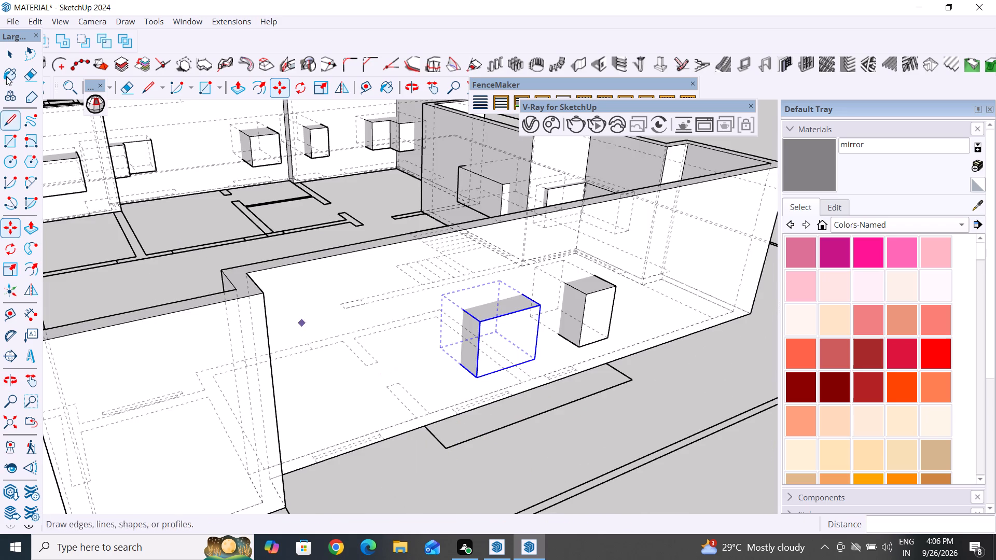
click(8, 45)
middle_drag(407, 331, 353, 397)
scroll(534, 219, down, 7)
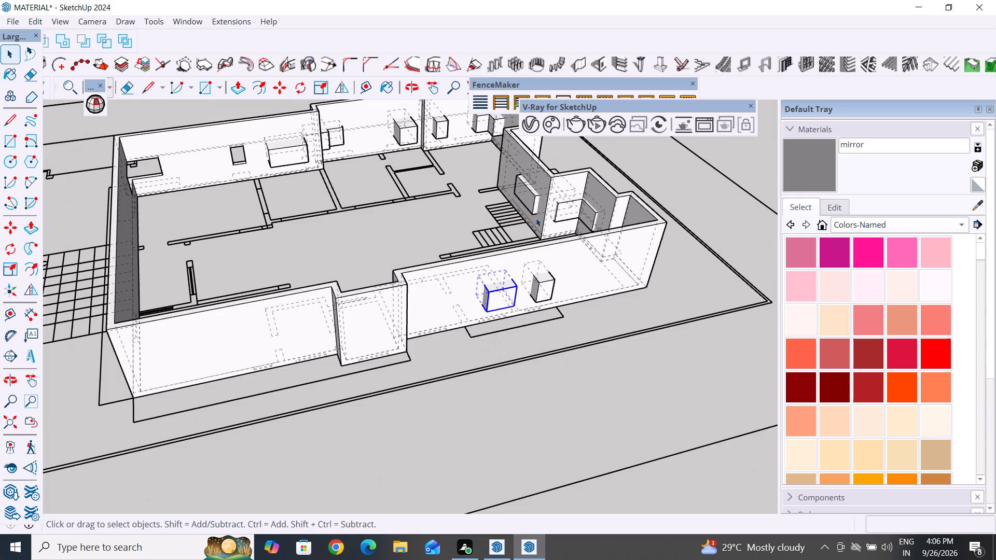
middle_drag(458, 358, 384, 393)
scroll(390, 381, up, 12)
scroll(411, 332, up, 5)
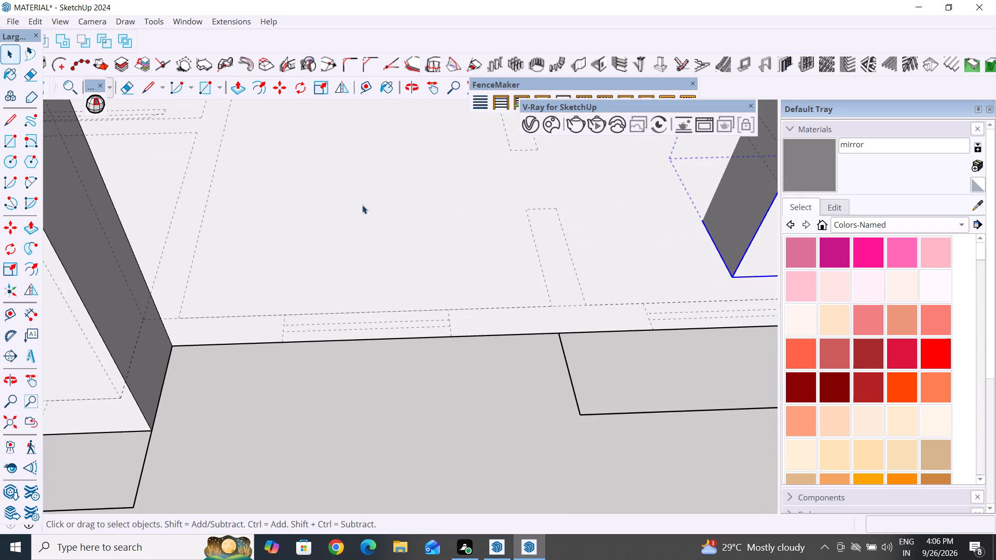
click(16, 137)
scroll(347, 317, up, 5)
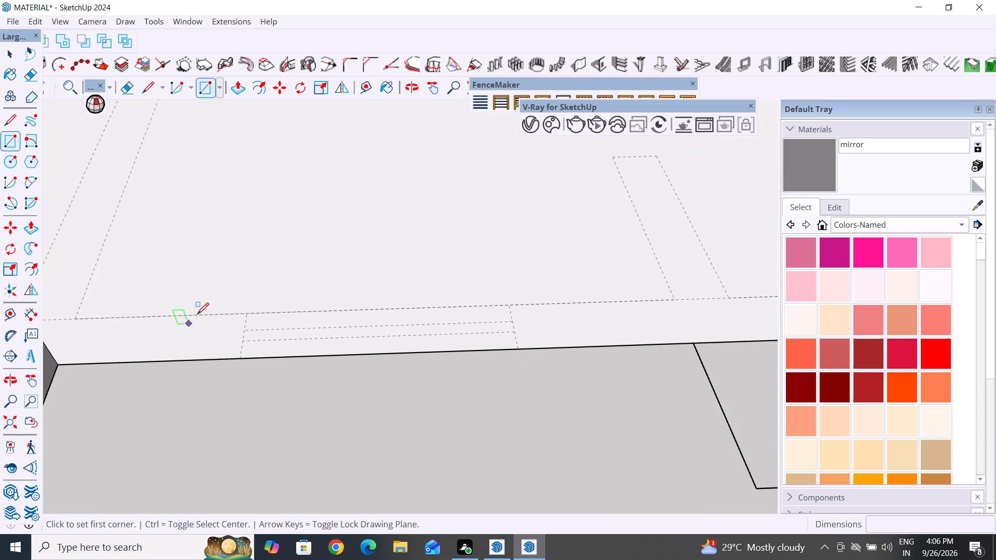
click(246, 314)
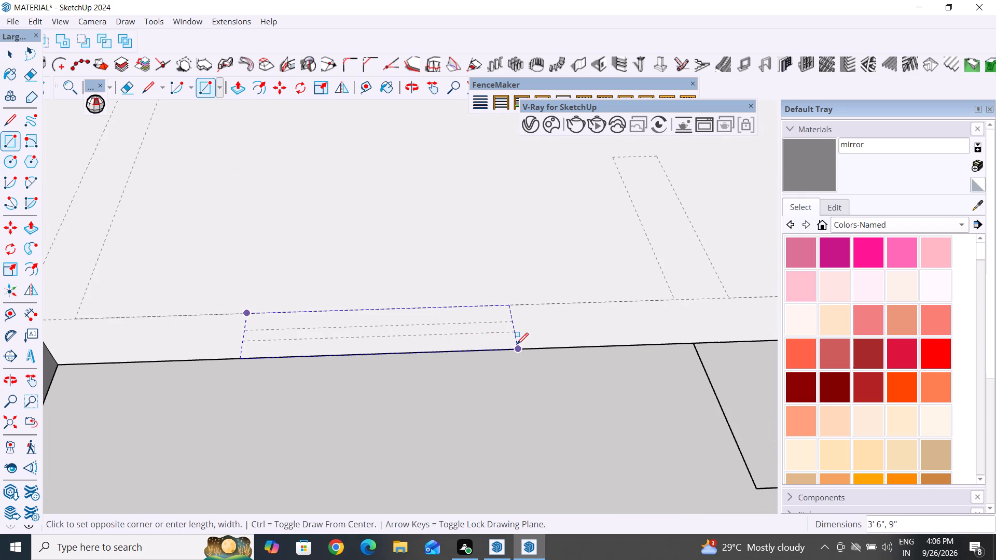
click(518, 345)
click(8, 54)
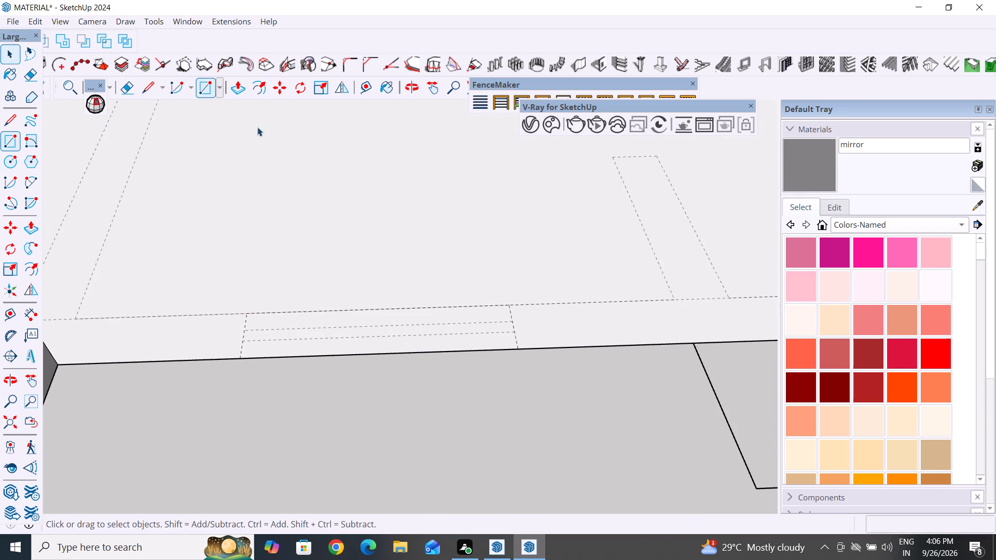
Extrude the traced window outline beside the jog up 3' into a block.
click(244, 91)
click(417, 338)
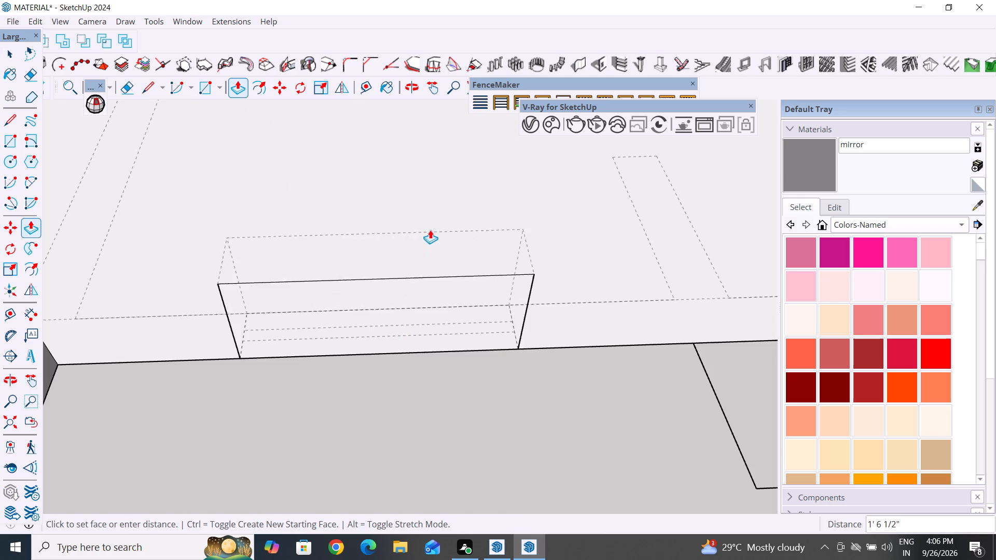
text(3')
key(Return)
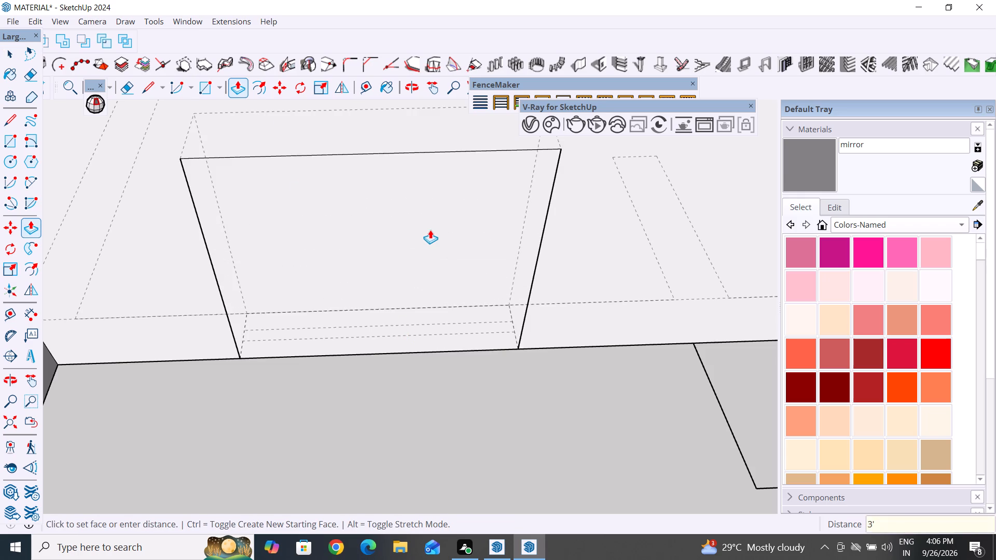
Extend the new window block past both wall faces, about 1' 3 13/16" outward and about 11 1/2" inward.
click(430, 230)
click(436, 345)
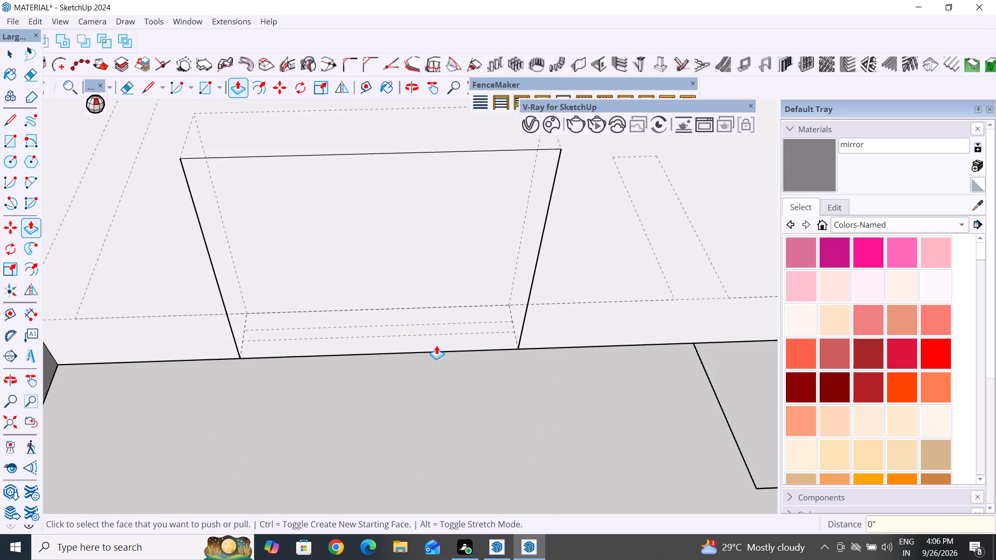
click(425, 275)
click(421, 323)
click(426, 252)
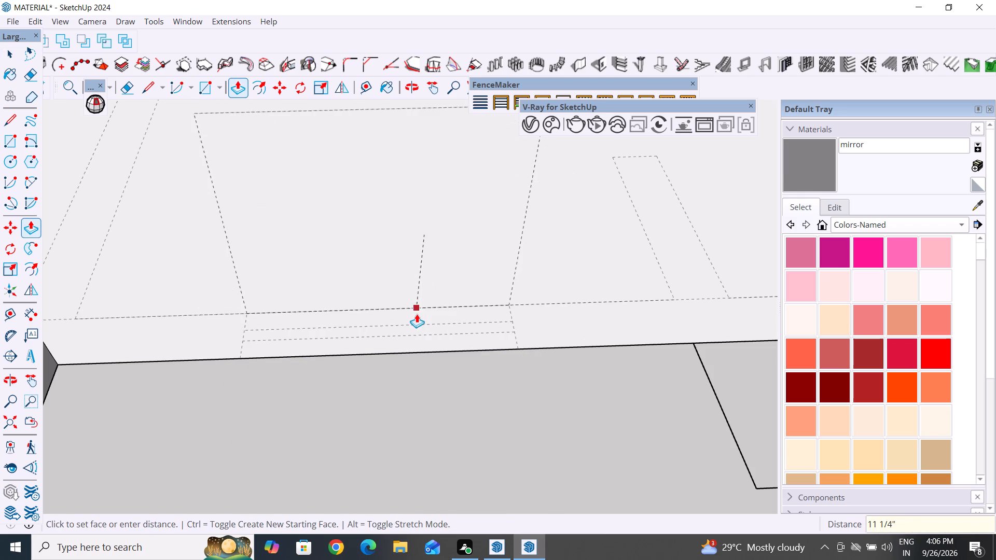
click(394, 342)
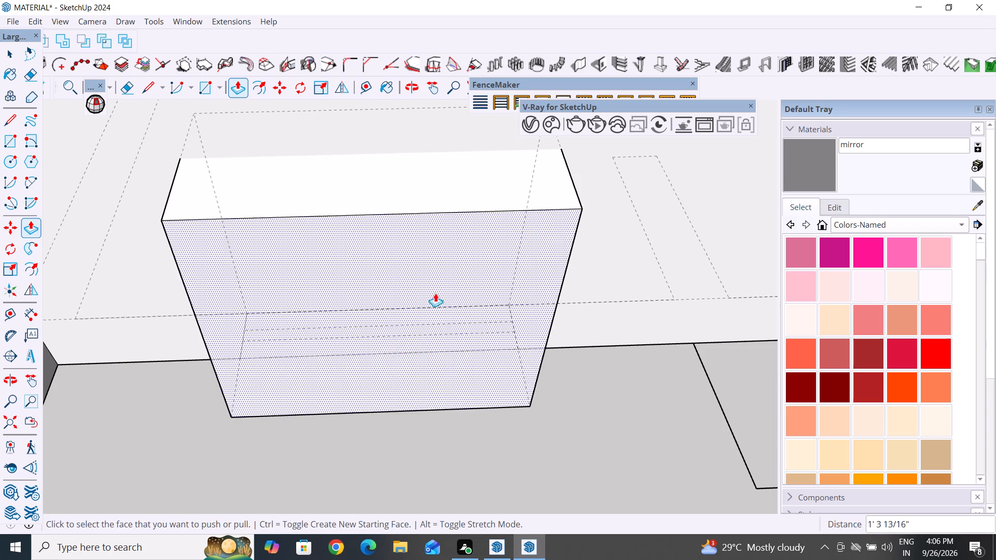
scroll(440, 283, down, 16)
middle_drag(398, 291, 824, 437)
middle_drag(114, 385, 534, 268)
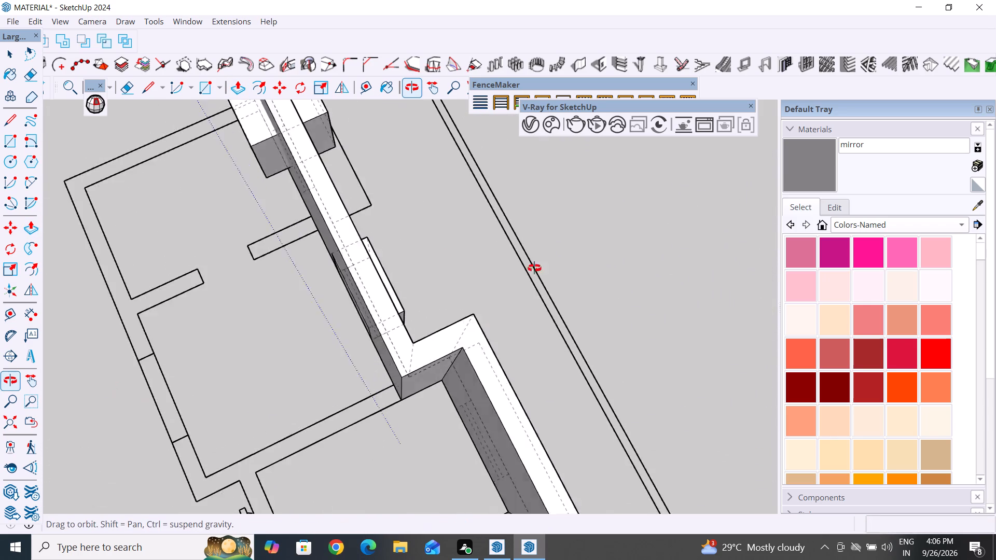
middle_drag(534, 268, 593, 196)
scroll(371, 381, up, 4)
click(399, 301)
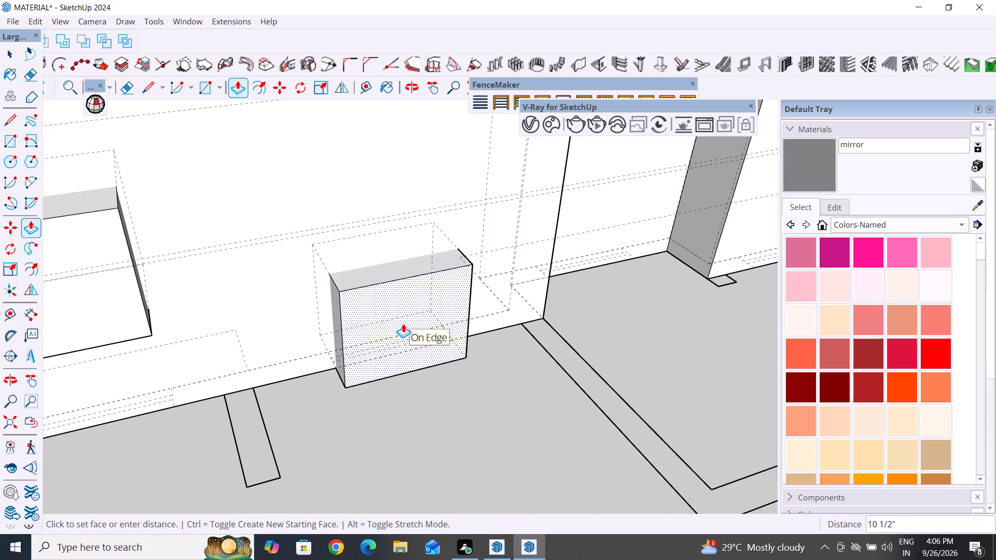
click(403, 326)
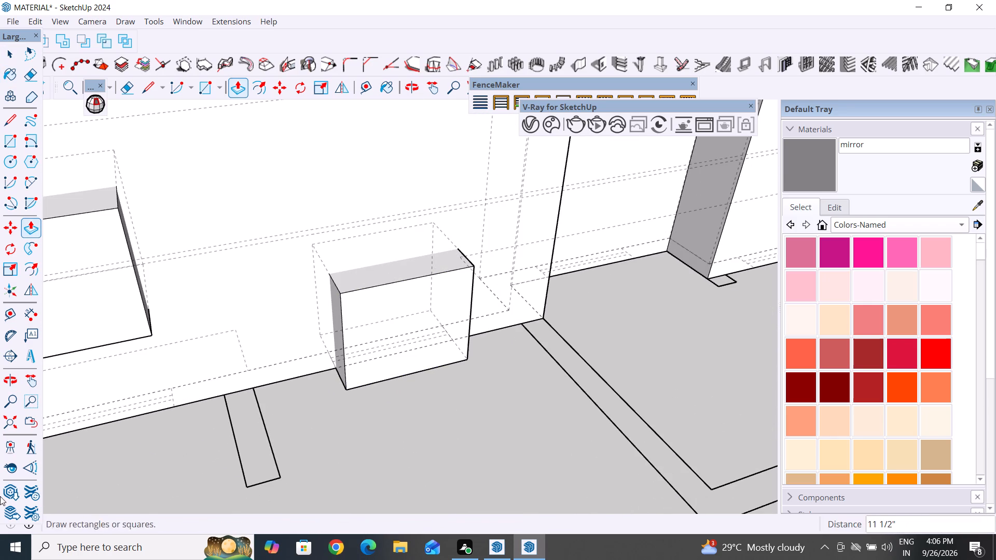
Select the whole window block beside the jog and make it a group.
click(18, 53)
double_click(379, 276)
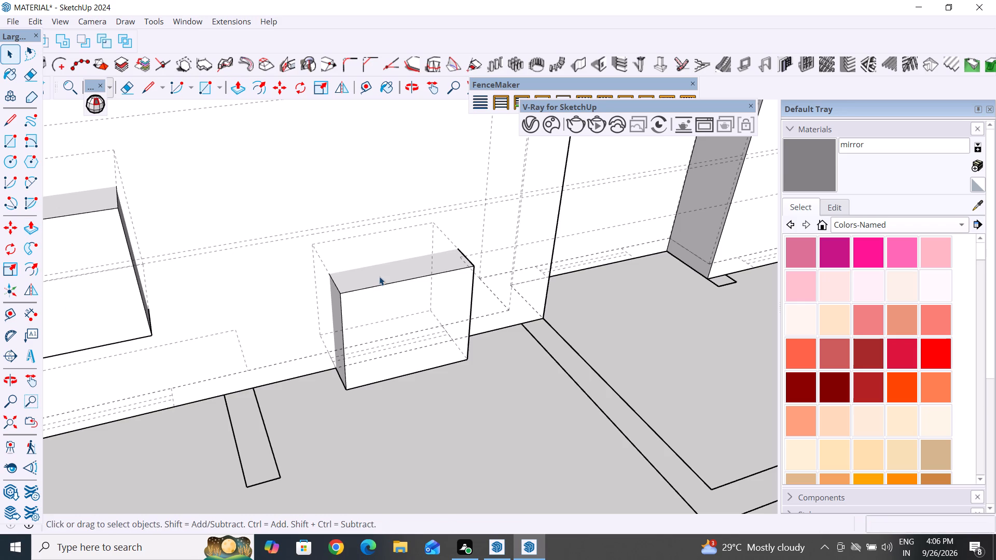
triple_click(389, 284)
double_click(390, 284)
right_click(390, 284)
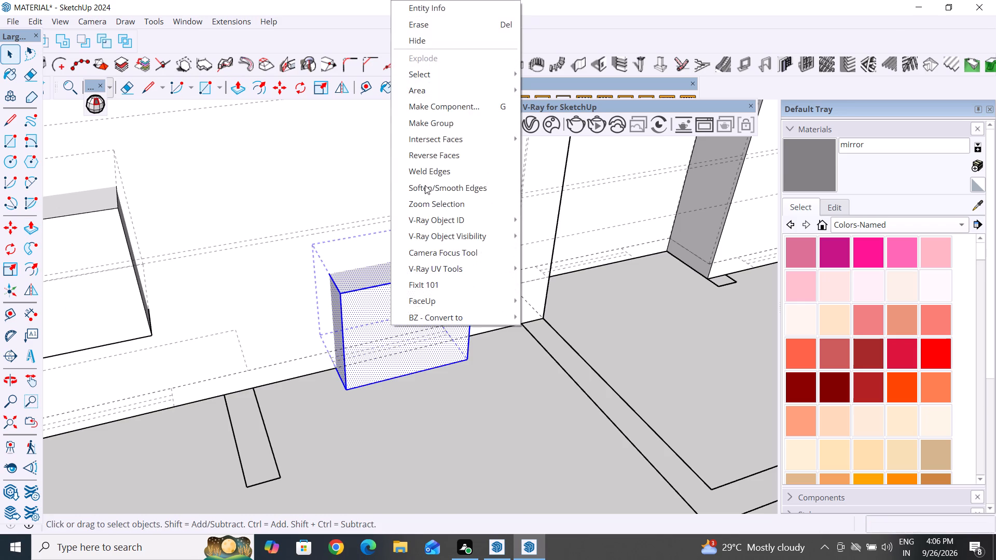
click(445, 123)
Move the grouped window block beside the jog straight up 3' to sill height.
middle_drag(299, 382, 439, 350)
scroll(385, 393, up, 5)
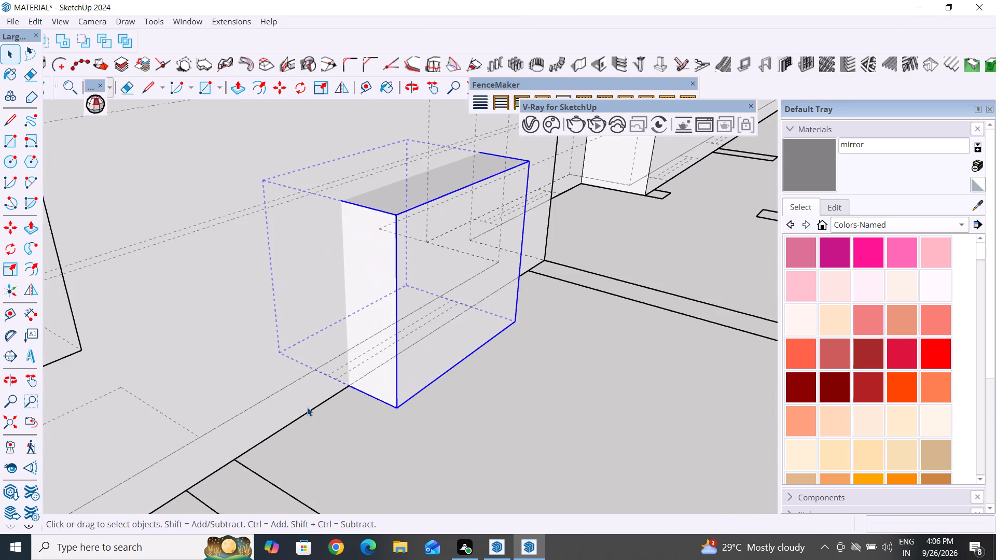
key(m)
click(347, 386)
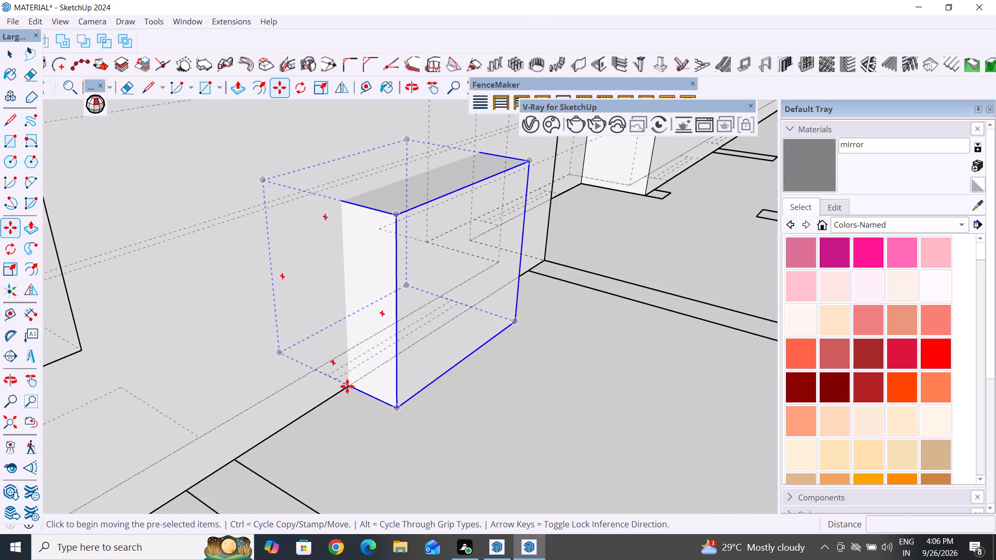
text(3')
key(Return)
Trace a 3' 6" by 9" window outline at the base of the short wall section past the jog.
scroll(349, 216, down, 15)
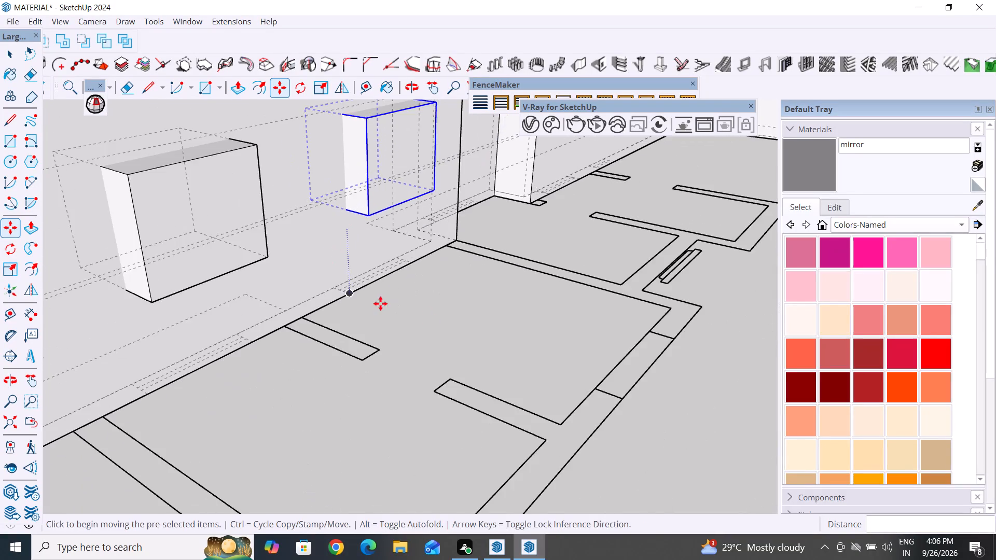
middle_drag(402, 354, 257, 393)
scroll(325, 415, down, 8)
scroll(422, 352, up, 5)
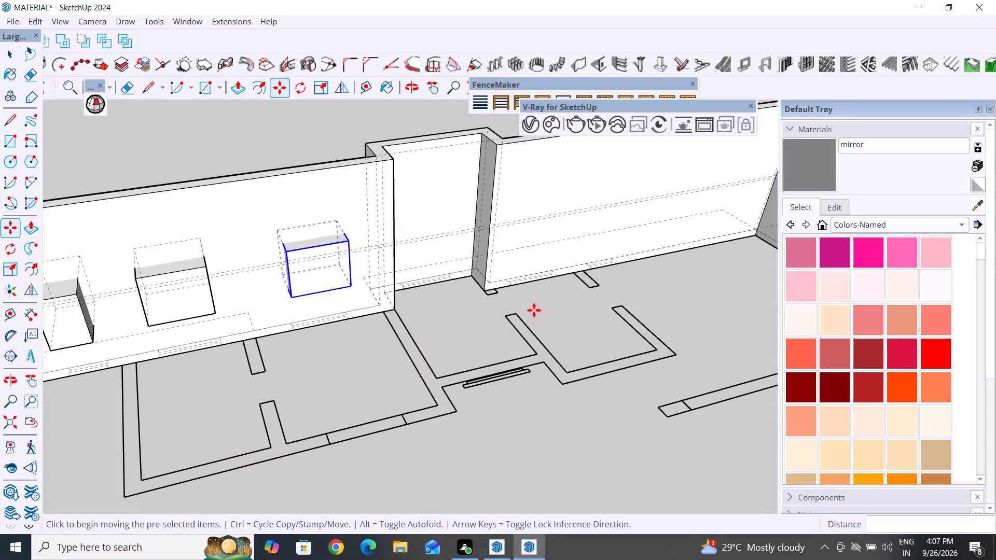
middle_drag(552, 288, 552, 330)
scroll(573, 151, up, 4)
scroll(447, 290, up, 4)
scroll(337, 313, up, 3)
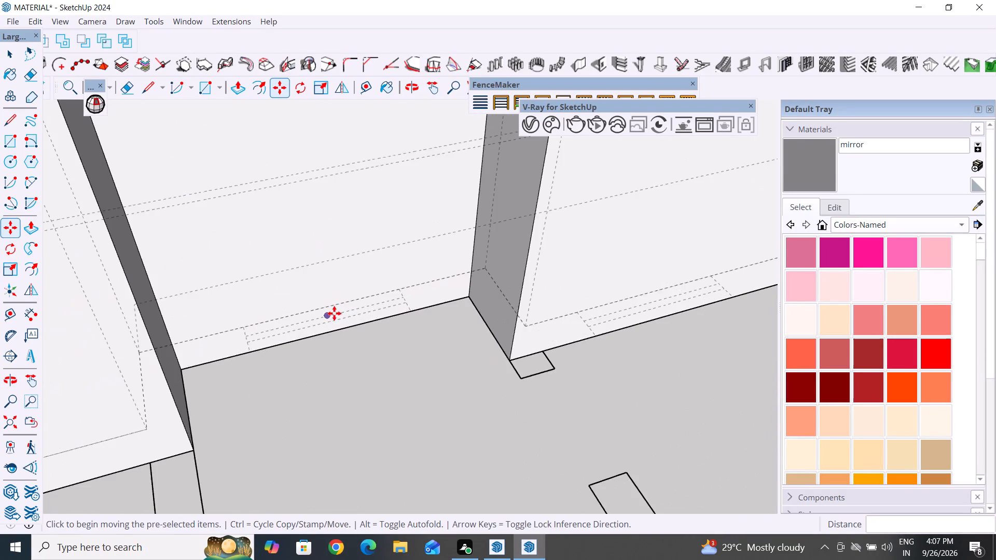
scroll(334, 313, up, 5)
click(9, 143)
scroll(189, 328, up, 3)
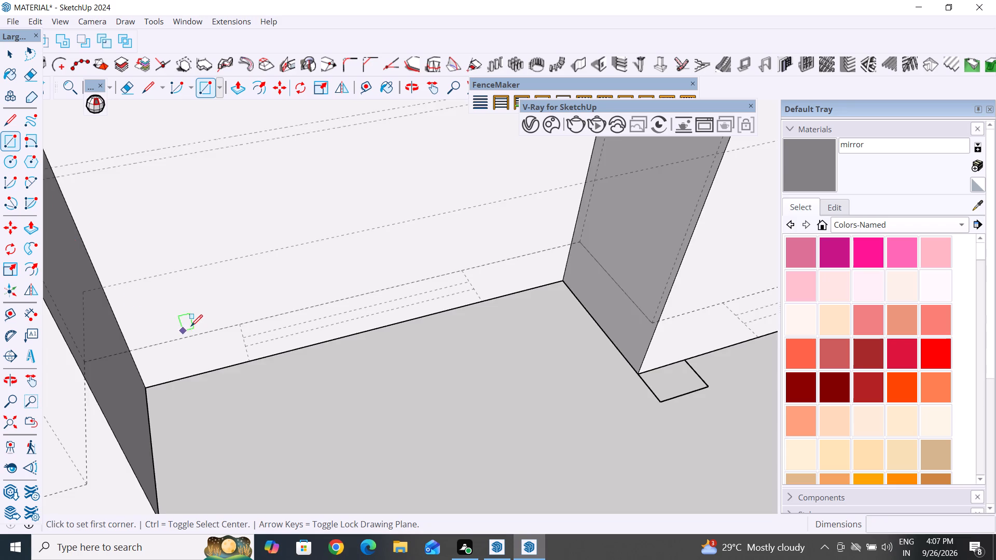
scroll(191, 326, up, 2)
click(270, 325)
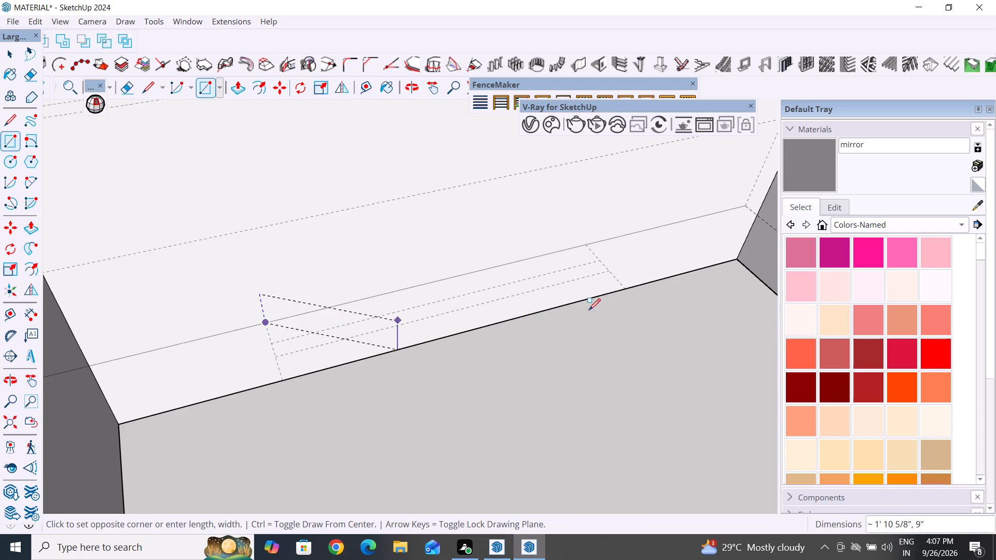
click(627, 288)
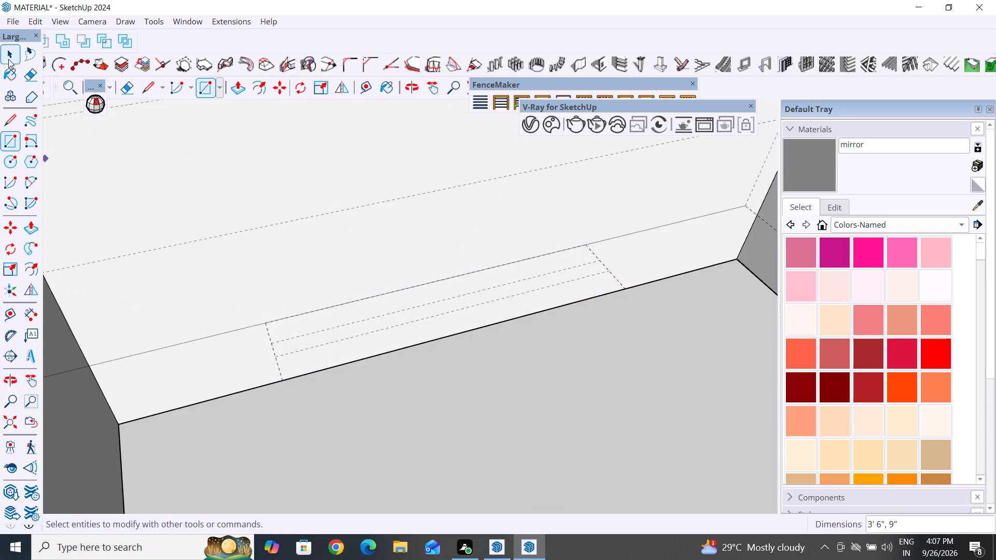
click(8, 59)
Extrude the short wall section's window outline up 3' into a block.
click(234, 86)
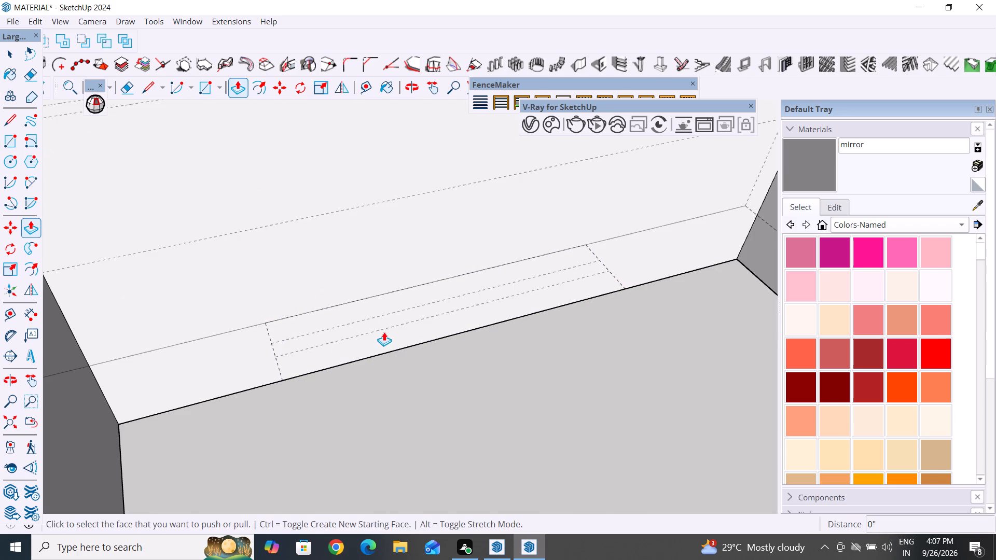
click(384, 332)
text(3')
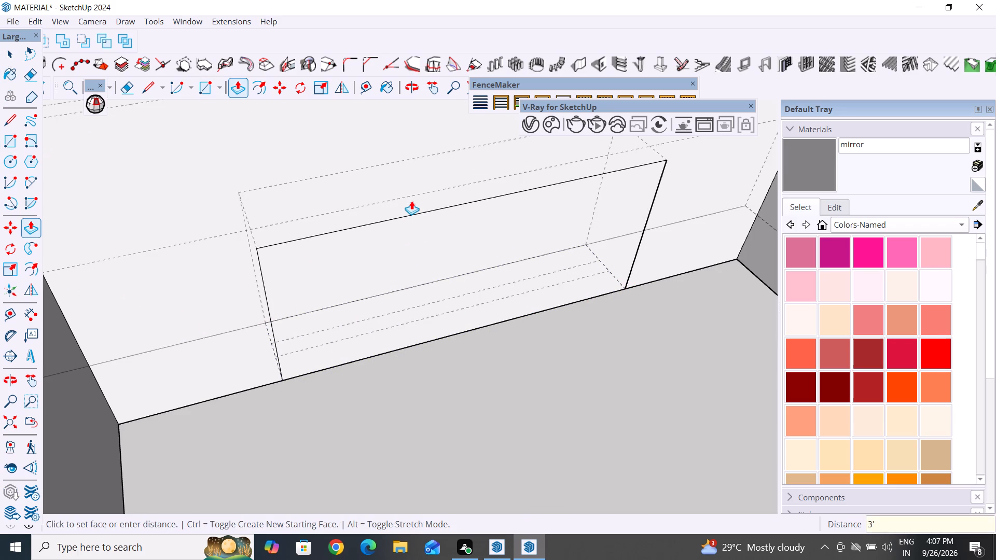
key(Return)
Extend the short wall section's window block past both wall faces, about 2' 1/2" inward and about 4' 1 3/16" outward.
scroll(414, 219, down, 14)
middle_drag(438, 342, 391, 344)
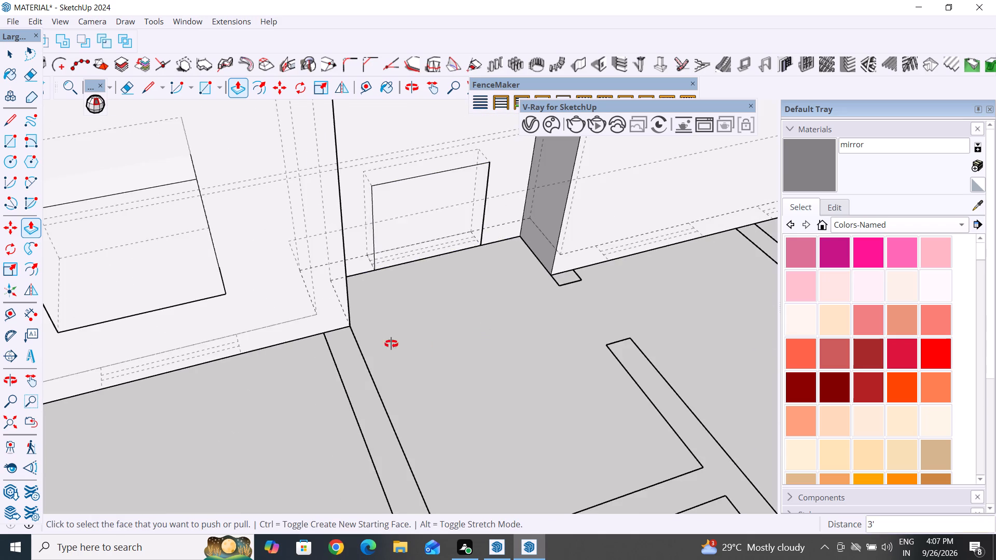
middle_drag(391, 344, 285, 346)
click(465, 234)
click(444, 278)
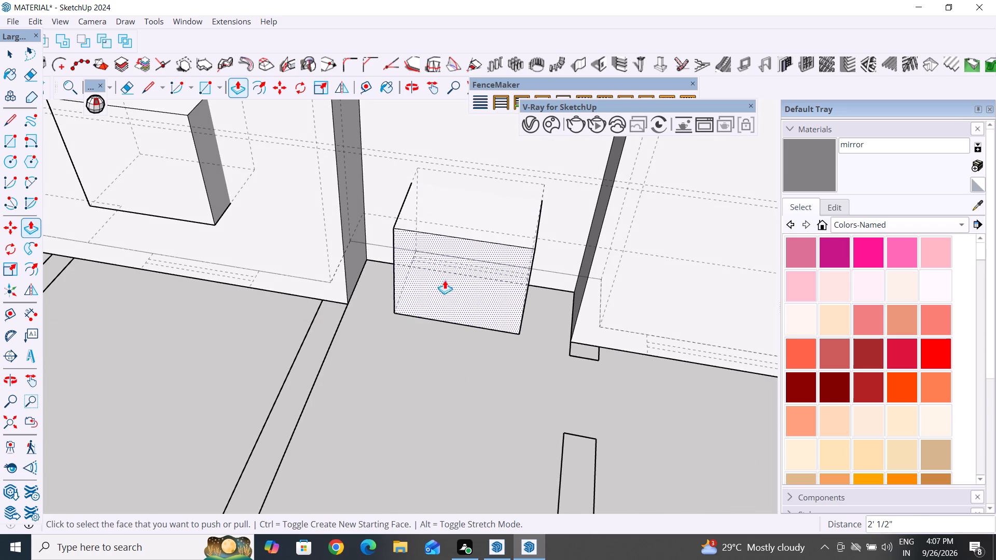
scroll(307, 421, down, 16)
middle_drag(472, 388, 0, 357)
scroll(341, 378, up, 4)
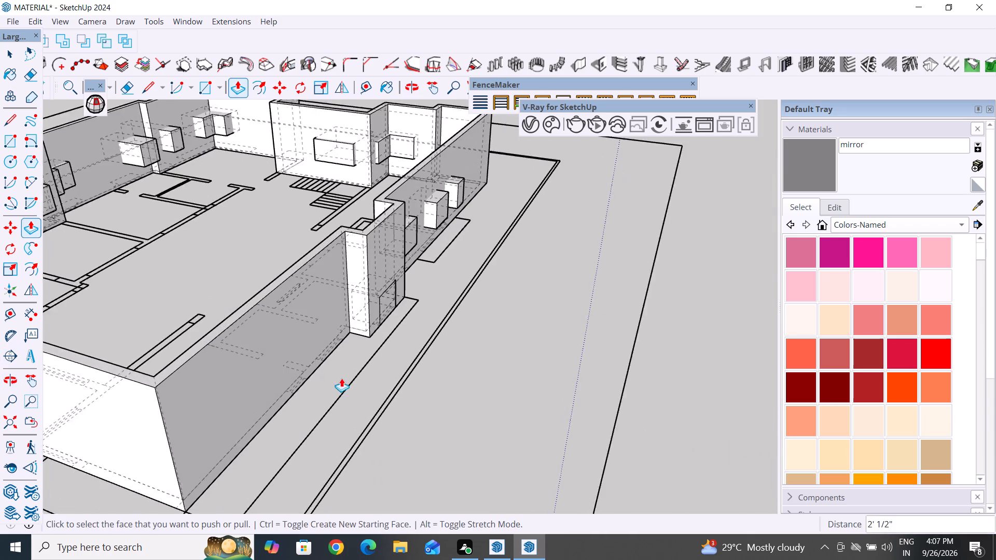
middle_drag(451, 325, 294, 323)
scroll(302, 309, up, 6)
click(297, 261)
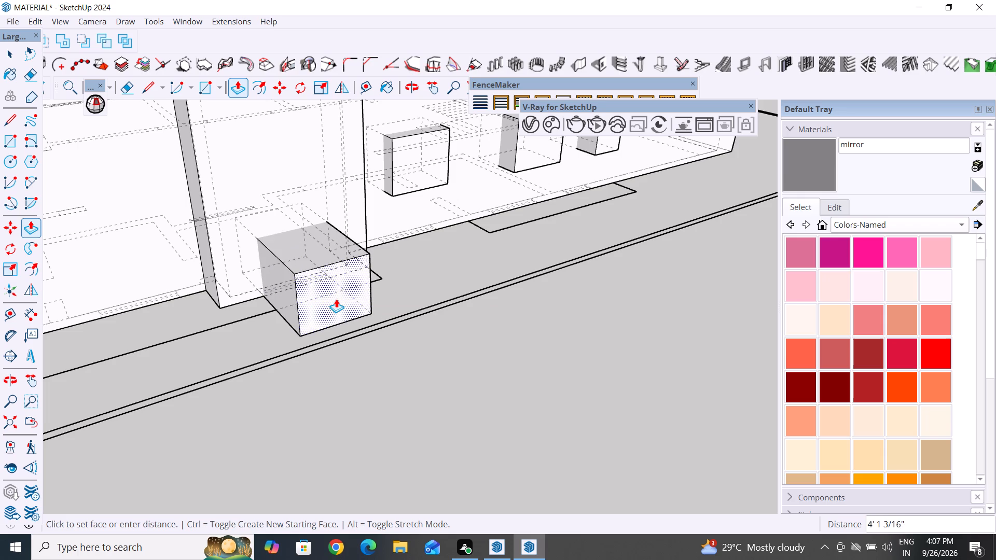
click(336, 299)
Select the short wall section's whole window block and make it a group.
click(8, 53)
triple_click(321, 273)
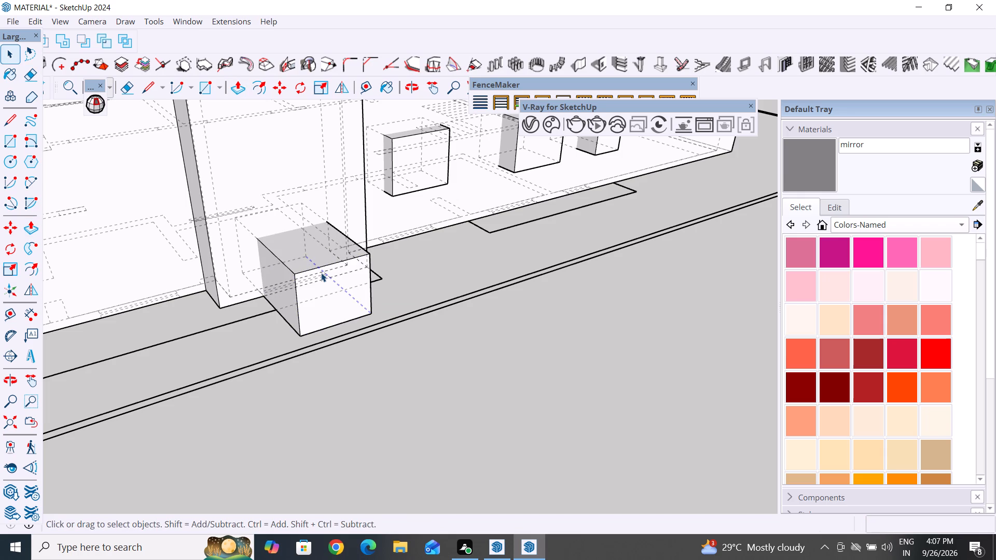
double_click(321, 273)
right_click(321, 273)
click(377, 128)
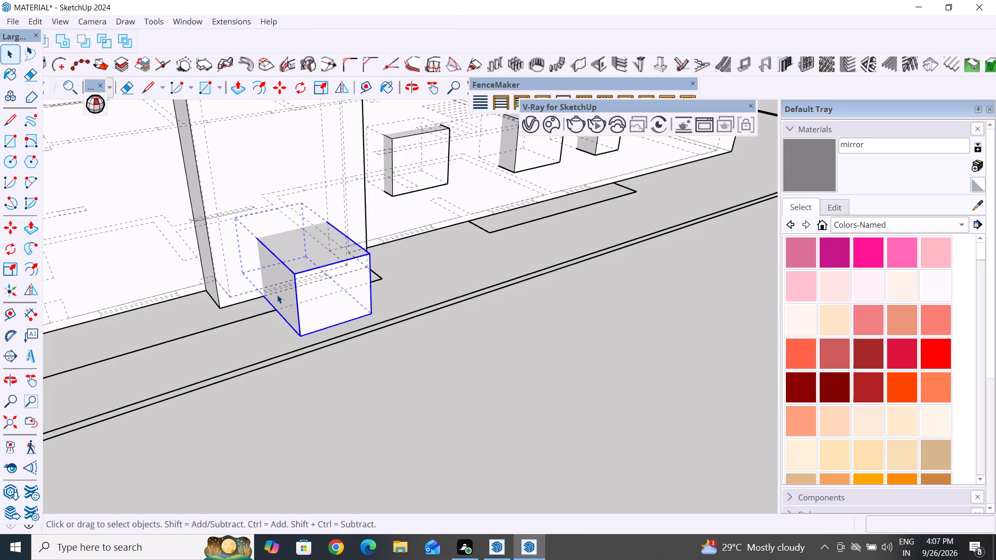
Raise the short wall section's grouped window block 3' straight up to sill height.
middle_drag(277, 295, 398, 284)
scroll(269, 377, down, 5)
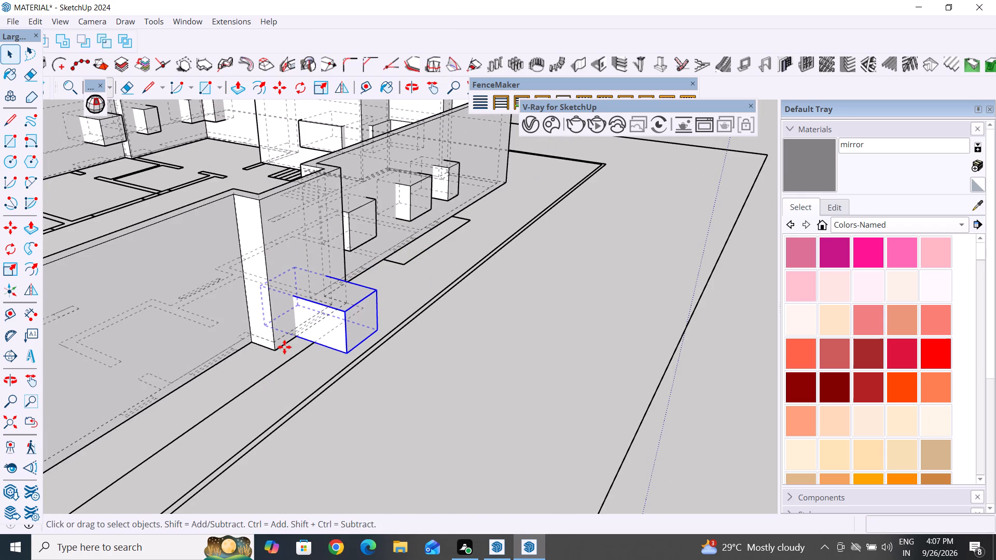
key(m)
scroll(301, 322, up, 9)
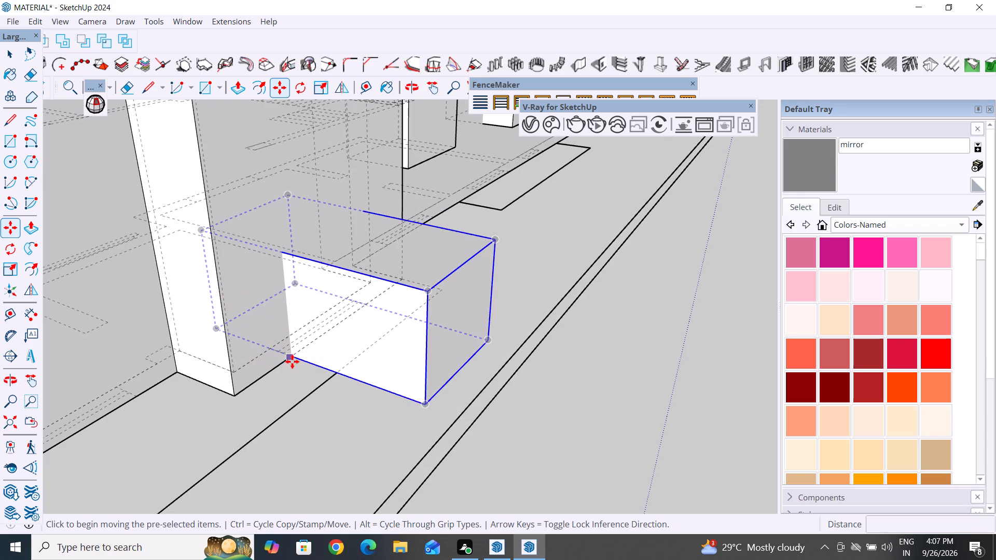
click(292, 361)
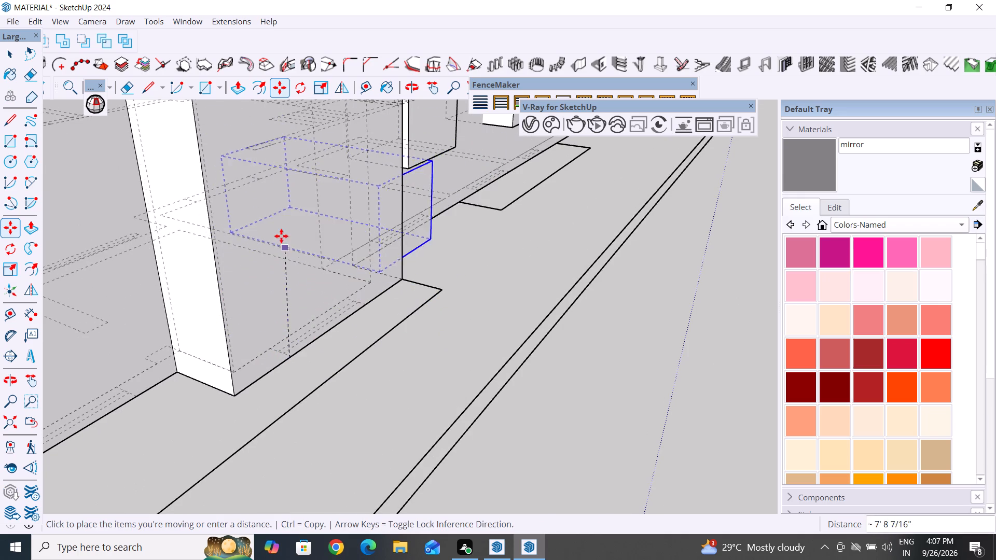
text(3')
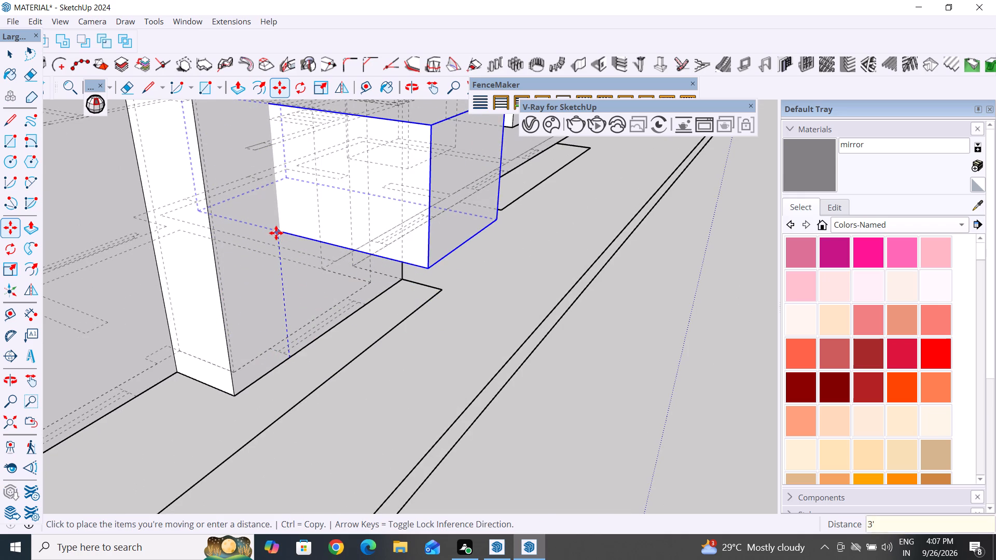
key(Return)
scroll(276, 233, down, 7)
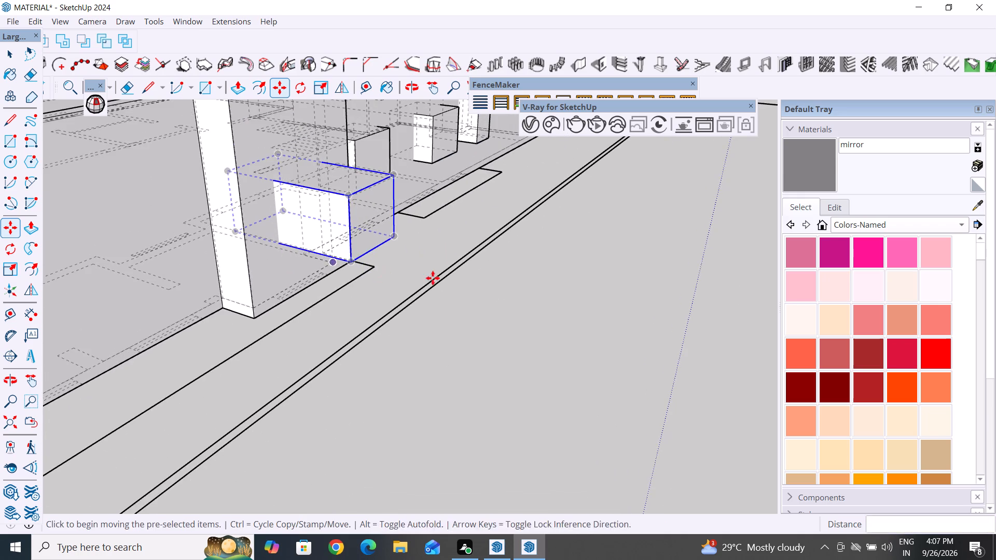
Trace the 9" deep window outline at the base of the long end wall, nearest the jog.
middle_drag(428, 303, 344, 343)
scroll(474, 252, down, 13)
middle_drag(254, 324, 142, 344)
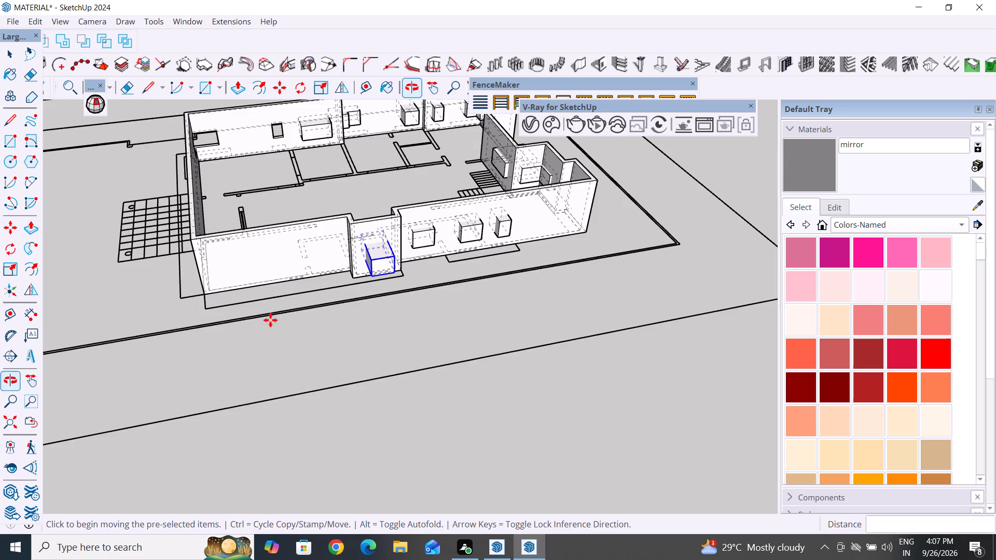
scroll(281, 315, up, 11)
scroll(336, 226, up, 7)
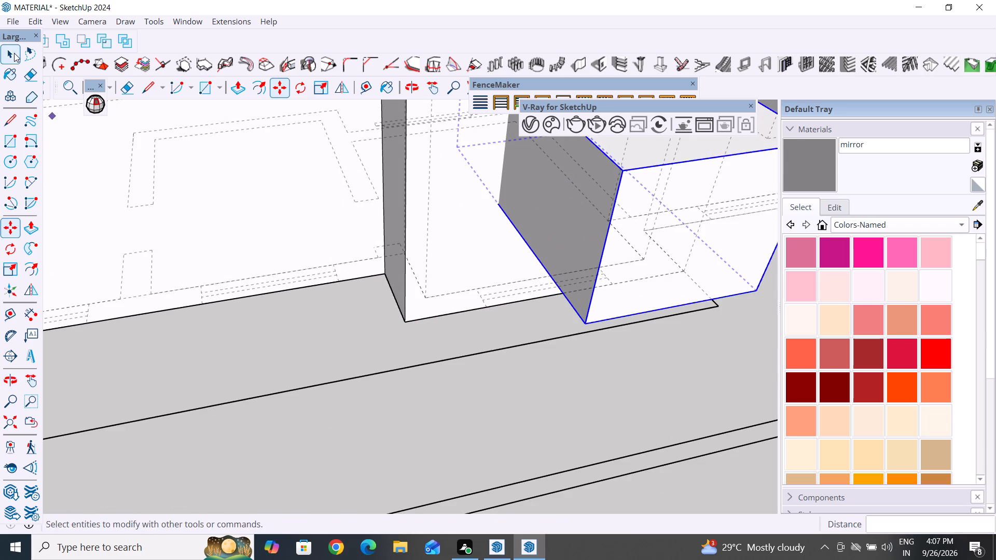
click(14, 53)
click(205, 93)
scroll(280, 314, up, 5)
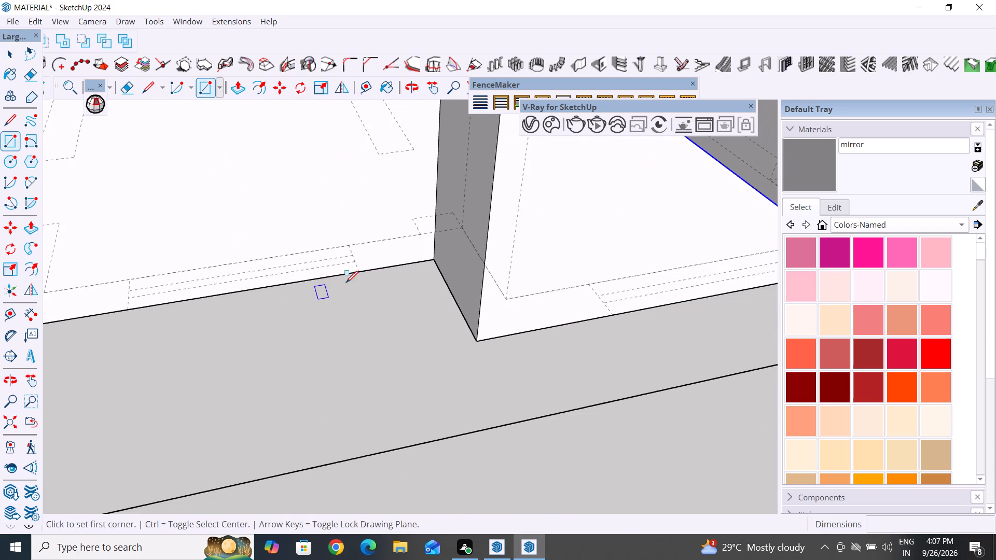
click(129, 278)
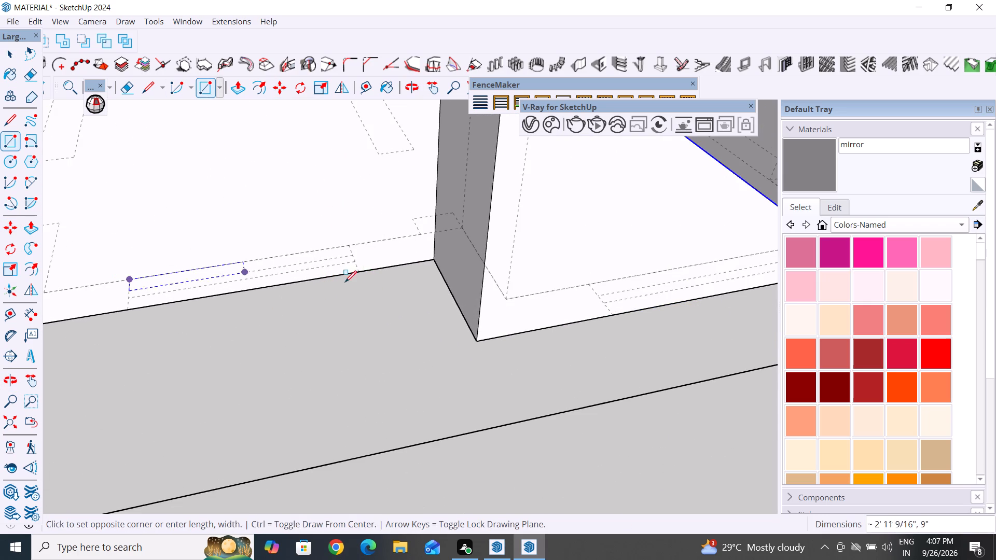
click(358, 273)
click(10, 59)
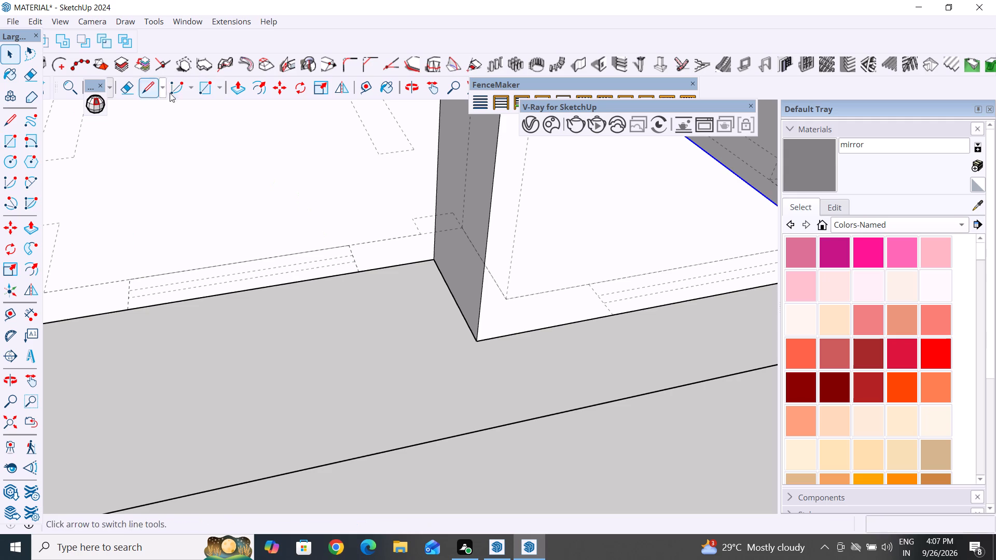
Extrude the end wall's window outline nearest the jog up 3' into a block.
click(241, 88)
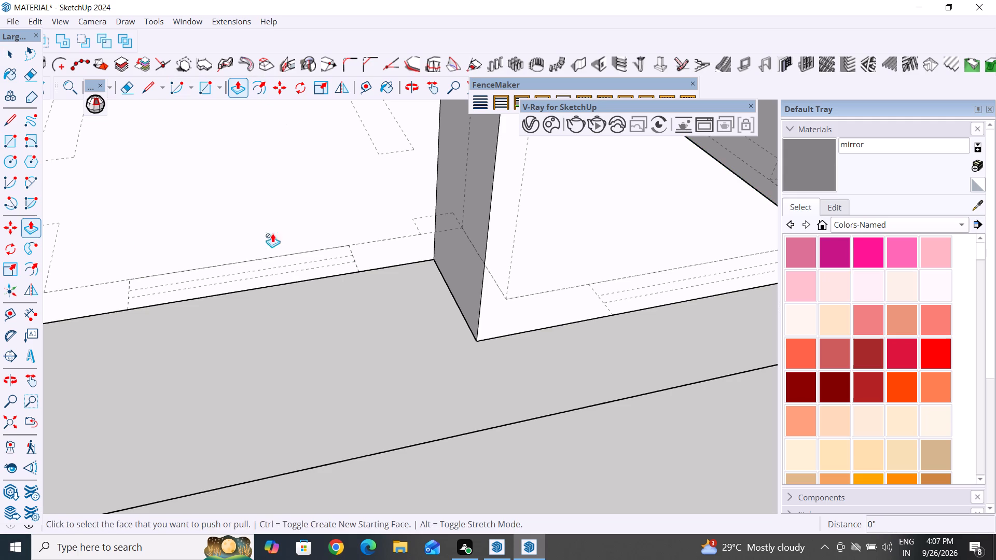
click(275, 273)
text(3')
key(Return)
Extend this block past both wall faces, about 1' 4 1/2" outward and about 1' 2 3/16" inward.
click(283, 159)
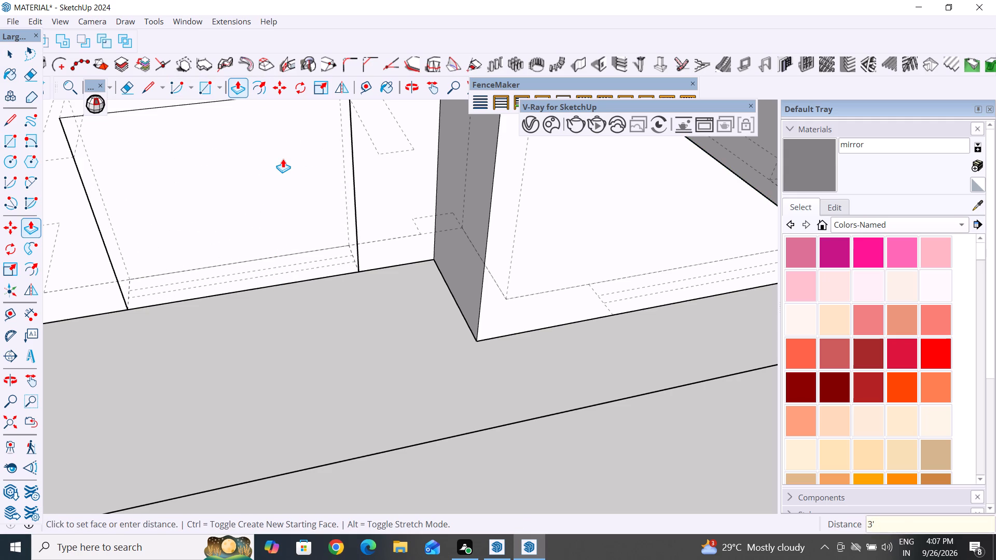
click(307, 208)
scroll(505, 303, down, 14)
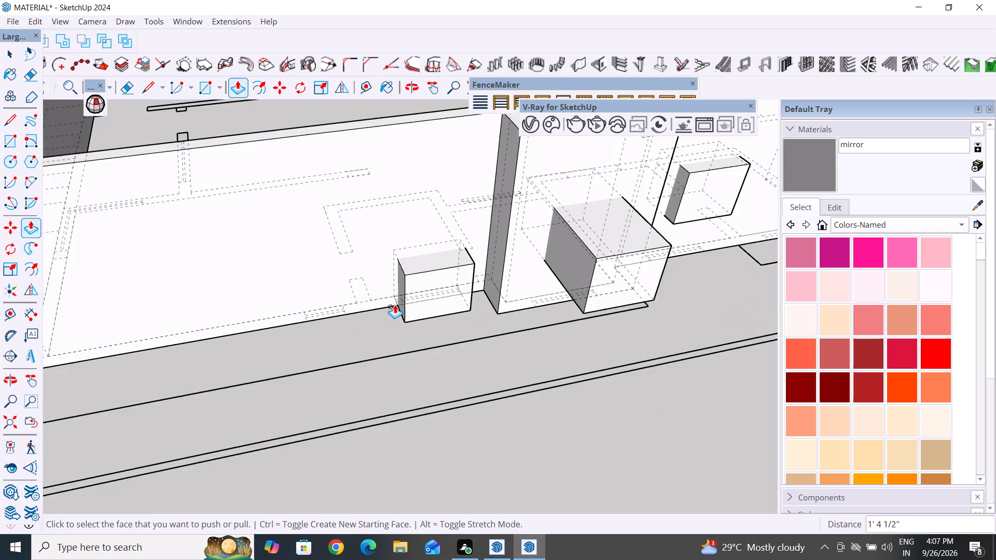
middle_drag(369, 298, 753, 386)
middle_drag(153, 341, 611, 262)
scroll(394, 332, up, 4)
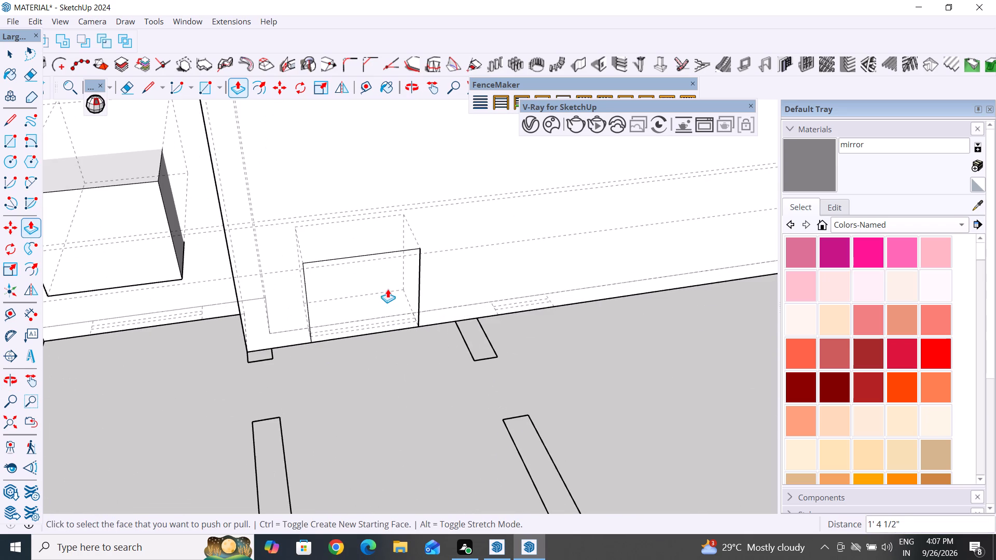
click(388, 285)
click(385, 312)
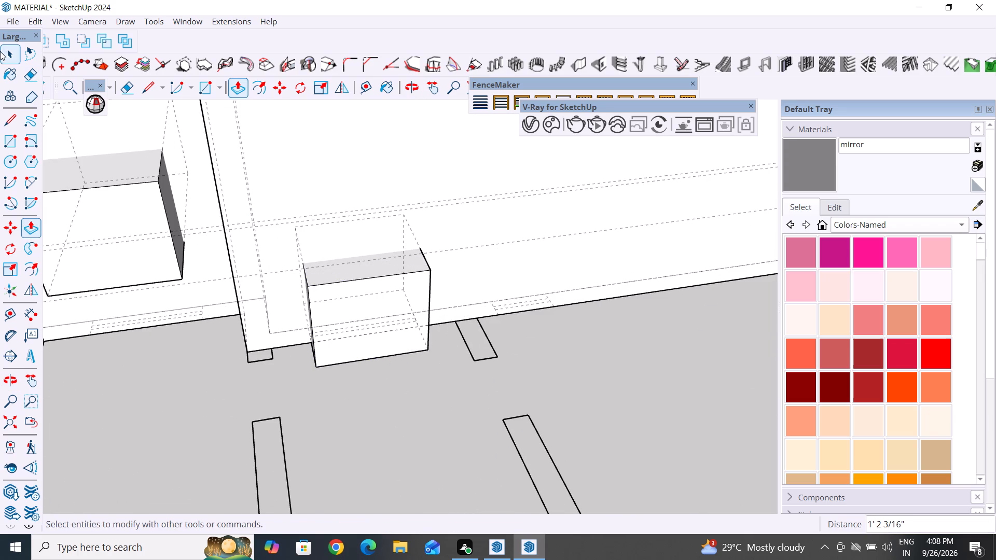
Select the end wall's whole window block nearest the jog and make it a group.
click(12, 52)
triple_click(370, 298)
click(370, 298)
right_click(370, 298)
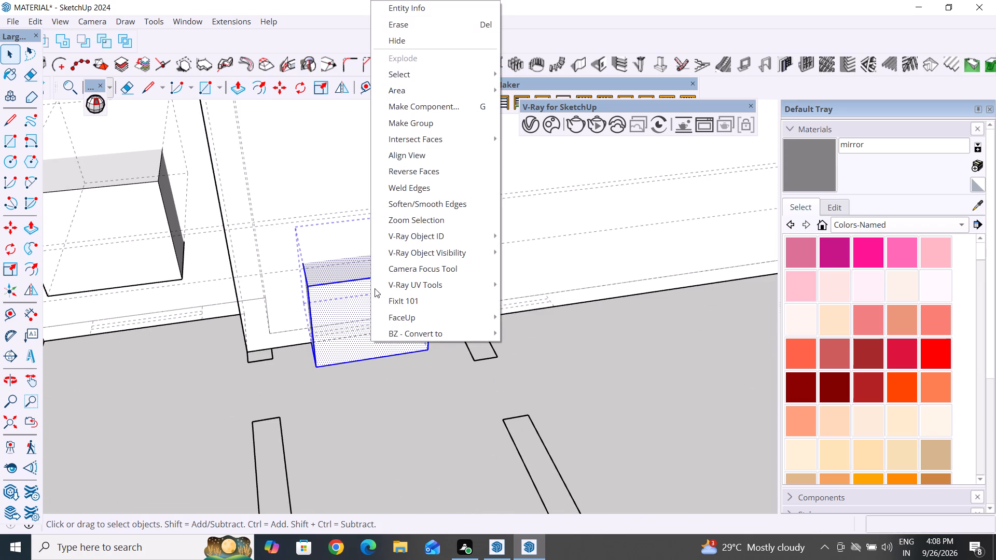
click(437, 117)
Raise the grouped window block nearest the jog 3' straight up to sill height.
middle_drag(311, 347, 519, 323)
scroll(419, 392, down, 6)
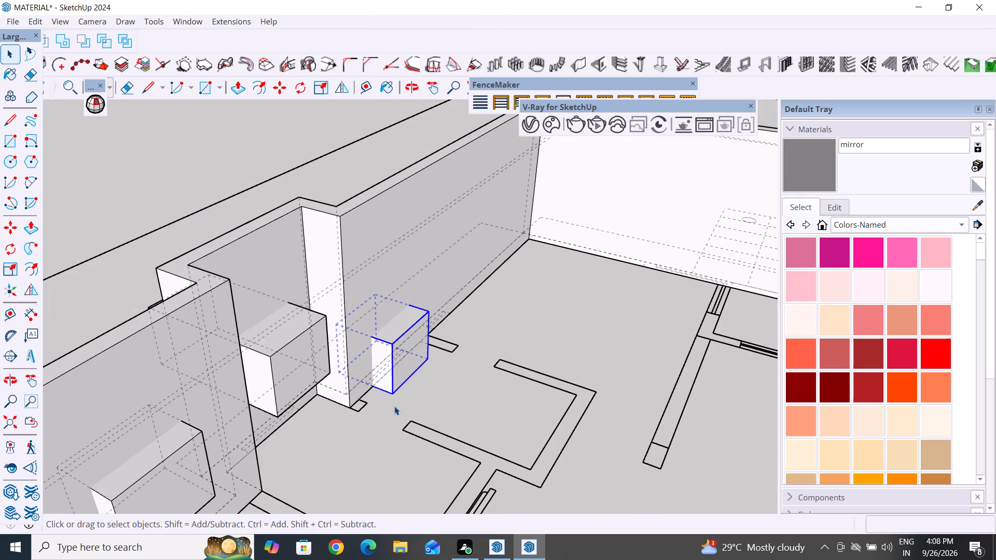
key(m)
scroll(388, 396, up, 6)
middle_drag(367, 392, 370, 380)
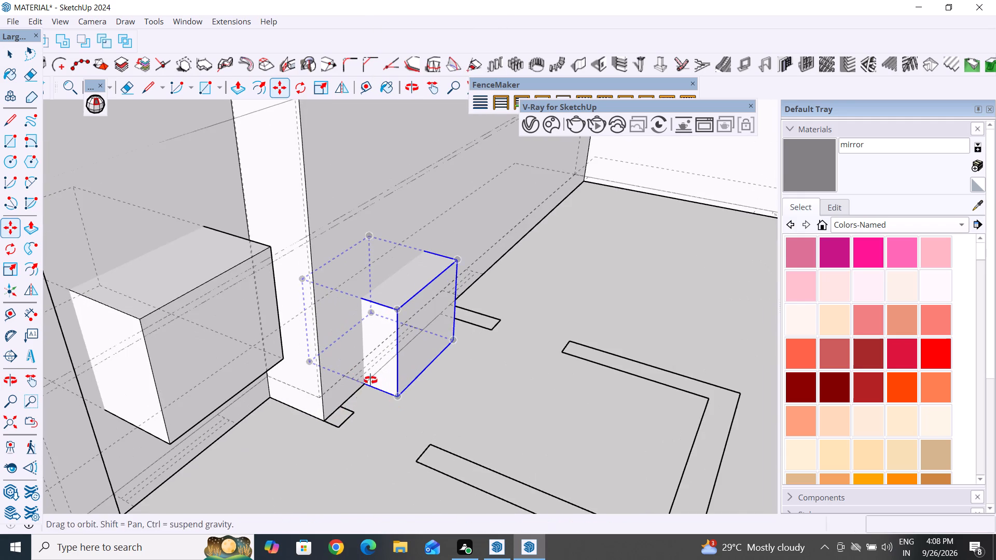
middle_drag(370, 380, 390, 310)
scroll(358, 382, up, 5)
click(369, 416)
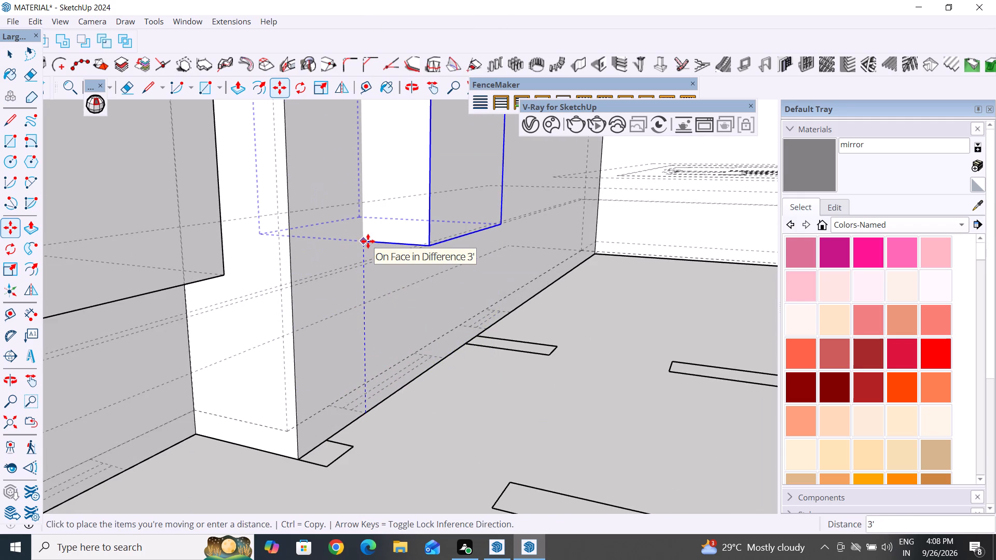
text(3;)
key(BackSpace)
key(apostrophe)
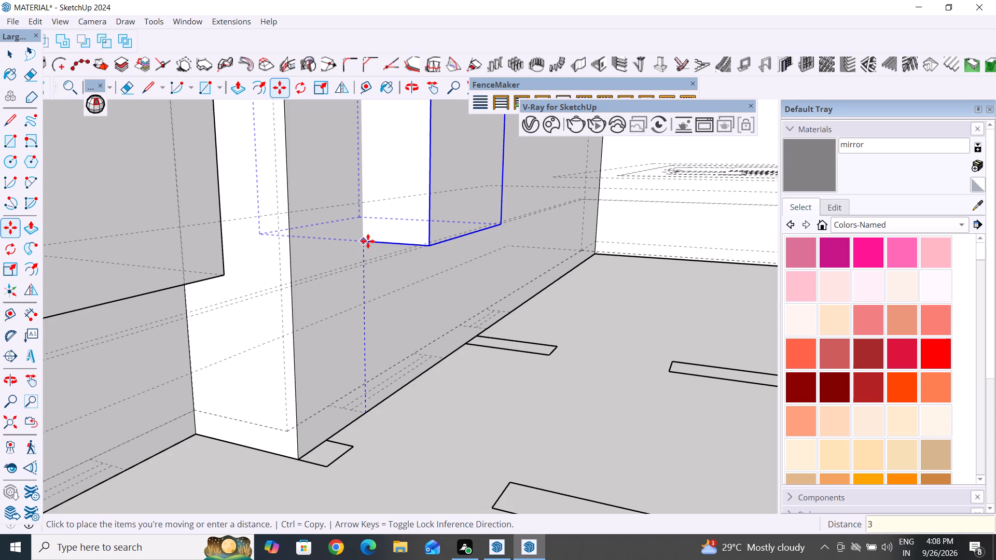
key(Return)
scroll(361, 269, down, 2)
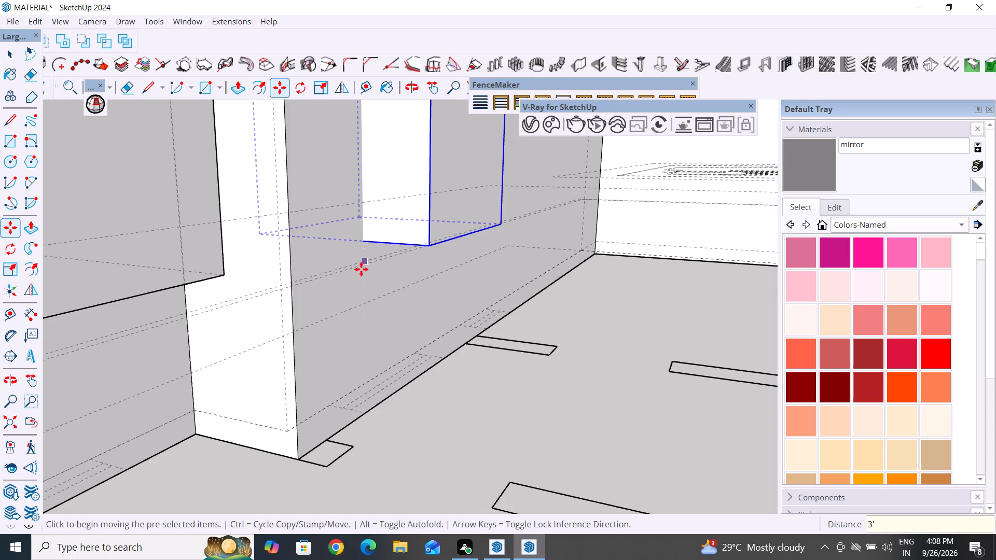
Trace a 2' by 9" outline over the smaller window at the base of the same end wall.
scroll(361, 269, down, 11)
middle_drag(472, 298, 324, 335)
scroll(317, 360, down, 6)
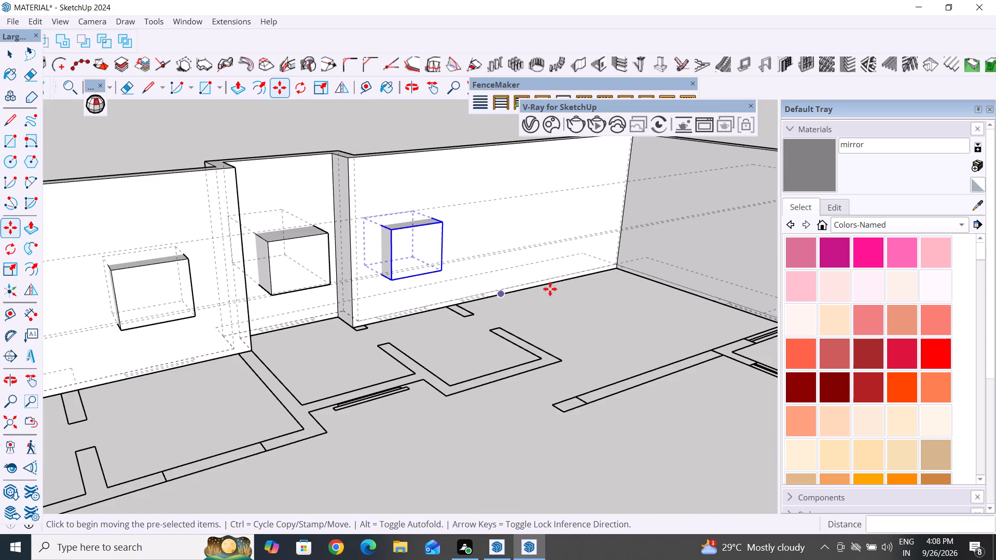
middle_drag(546, 306, 499, 406)
scroll(643, 207, up, 5)
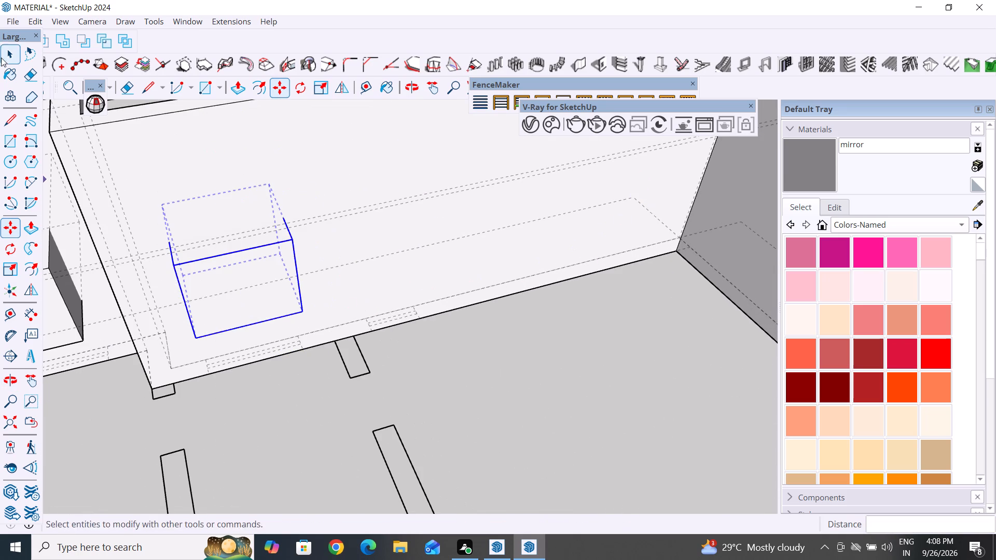
click(8, 49)
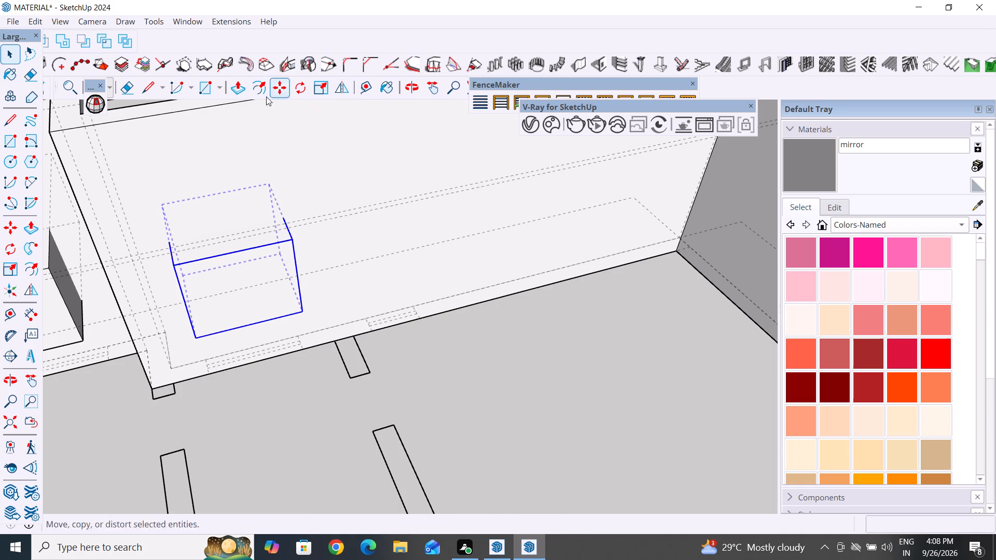
click(205, 93)
scroll(402, 356, up, 7)
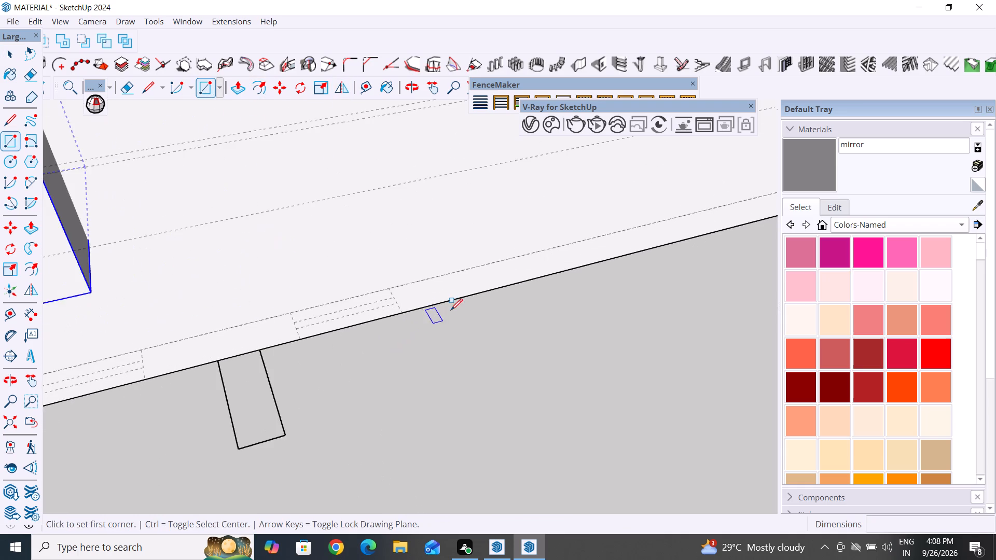
scroll(451, 310, up, 5)
click(188, 313)
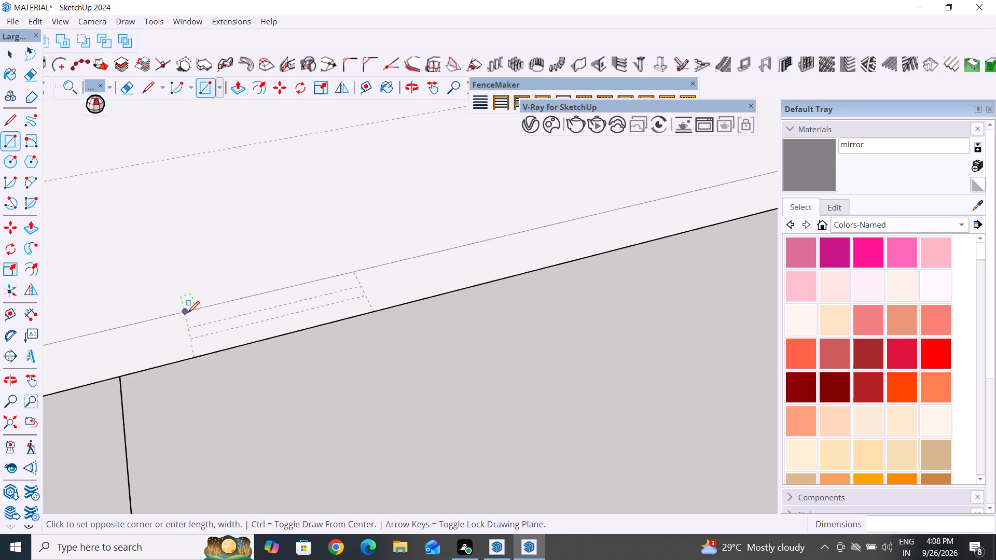
click(369, 306)
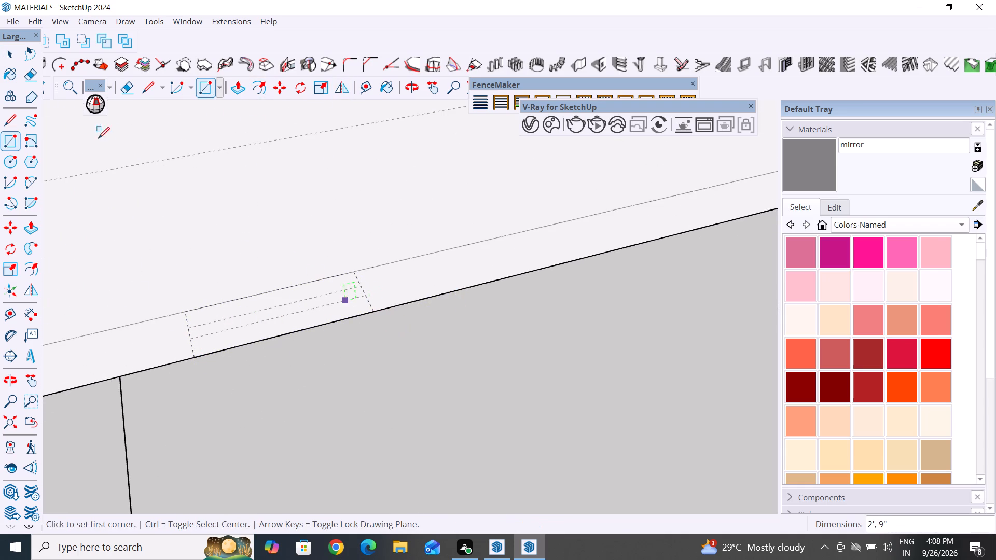
click(13, 50)
Extrude the 2' wide window outline up 3' into a block.
click(244, 89)
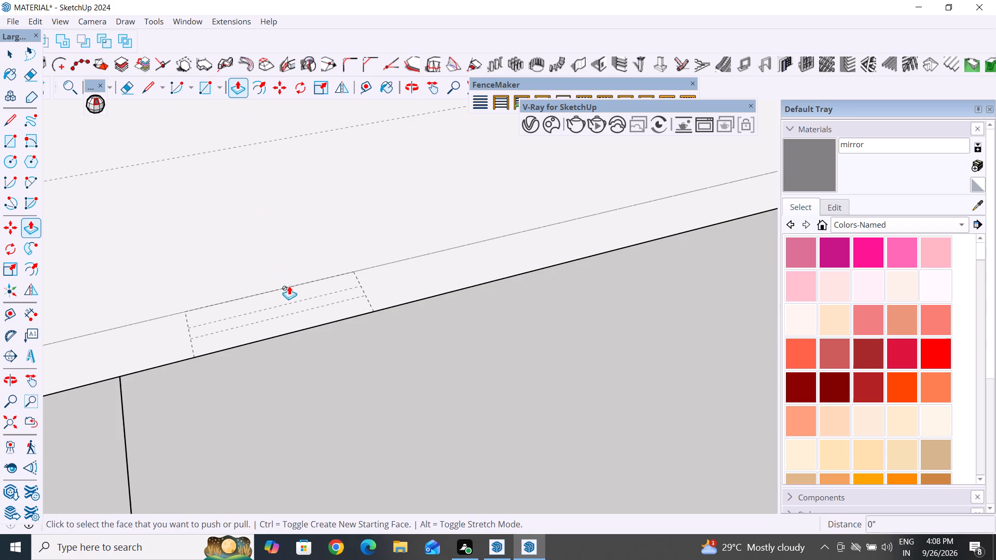
click(298, 312)
text(3')
key(Return)
Extend the 2' wide window block past both wall faces, about 8 3/4" inward and about 2' 11 1/8" outward.
click(299, 202)
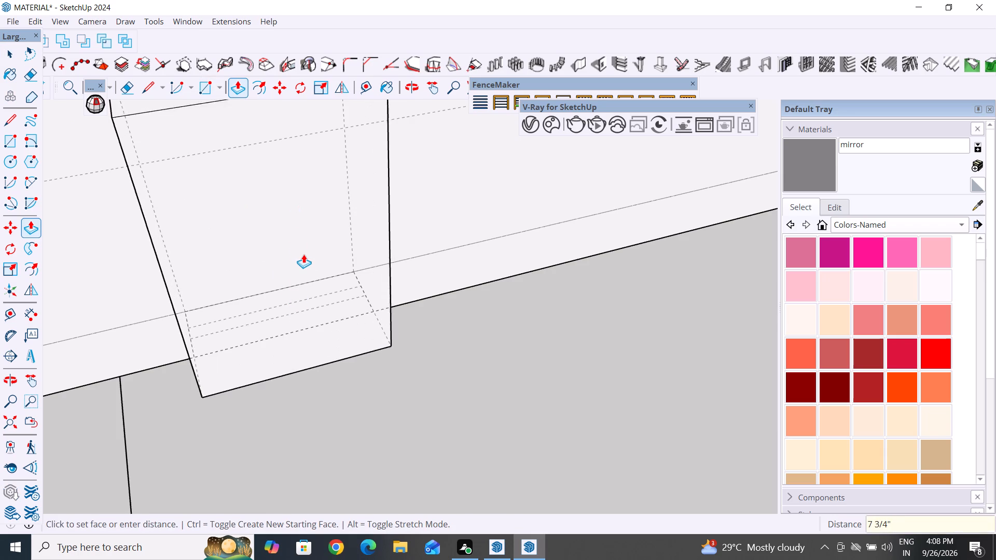
click(303, 254)
scroll(488, 211, down, 13)
middle_drag(337, 253, 558, 356)
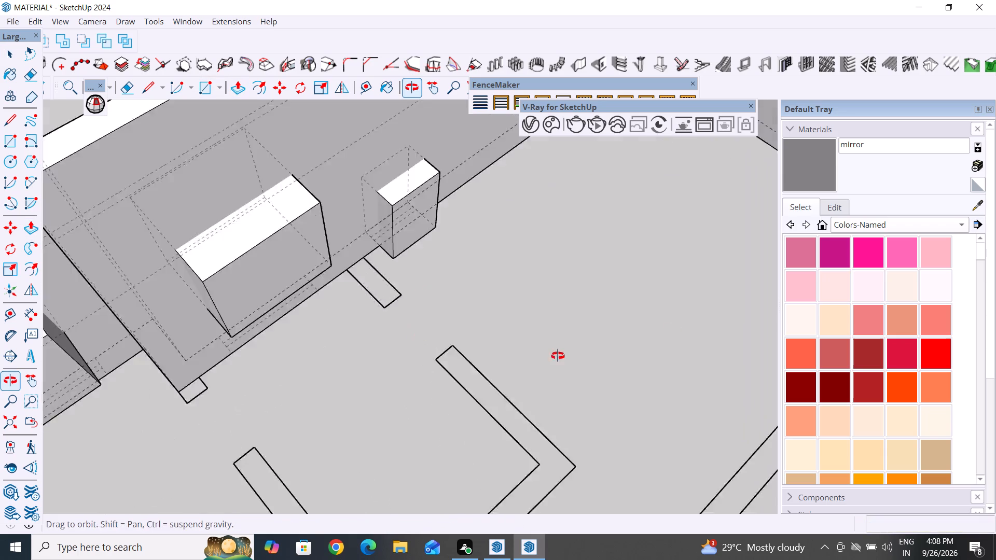
middle_drag(558, 356, 823, 219)
middle_drag(167, 402, 519, 382)
scroll(426, 187, down, 8)
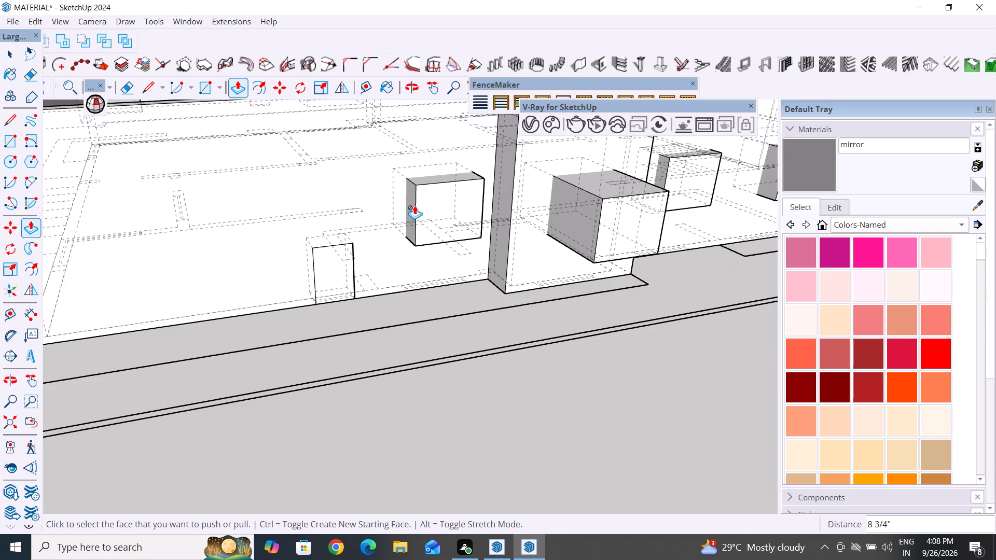
middle_drag(268, 437, 290, 474)
click(331, 287)
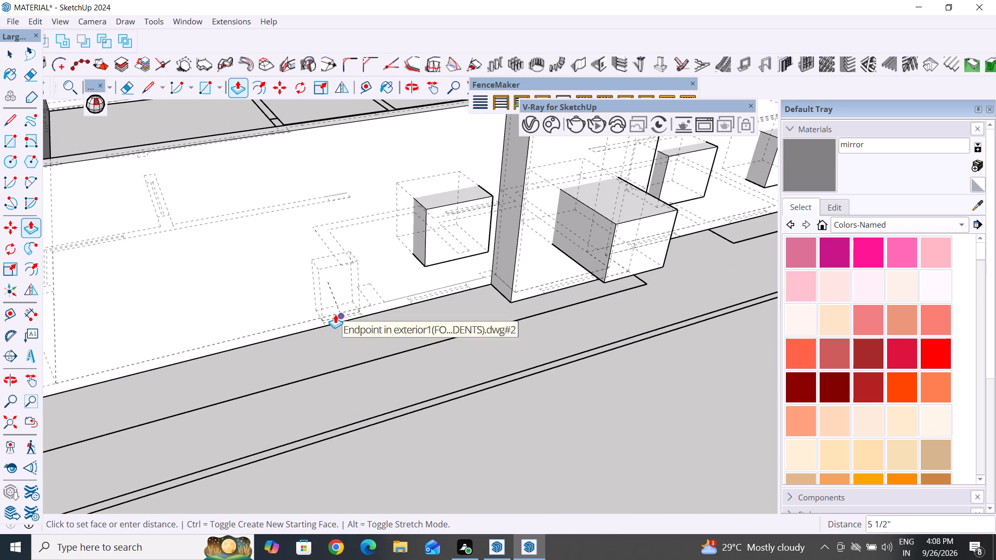
click(357, 316)
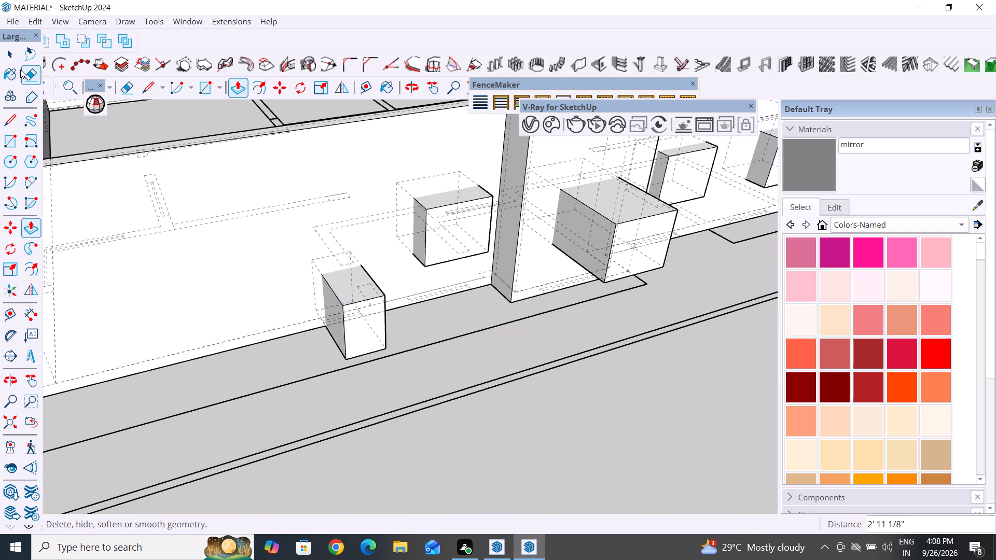
Make the whole 2' wide window block on the end wall into a group.
click(10, 55)
scroll(265, 317, down, 6)
middle_drag(294, 335, 444, 336)
scroll(412, 356, up, 5)
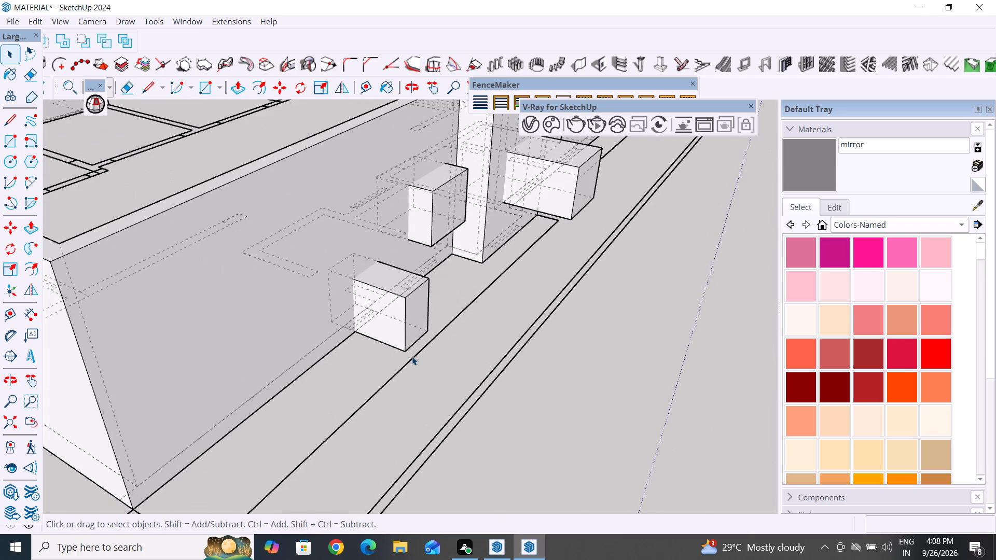
triple_click(410, 310)
double_click(410, 310)
right_click(410, 310)
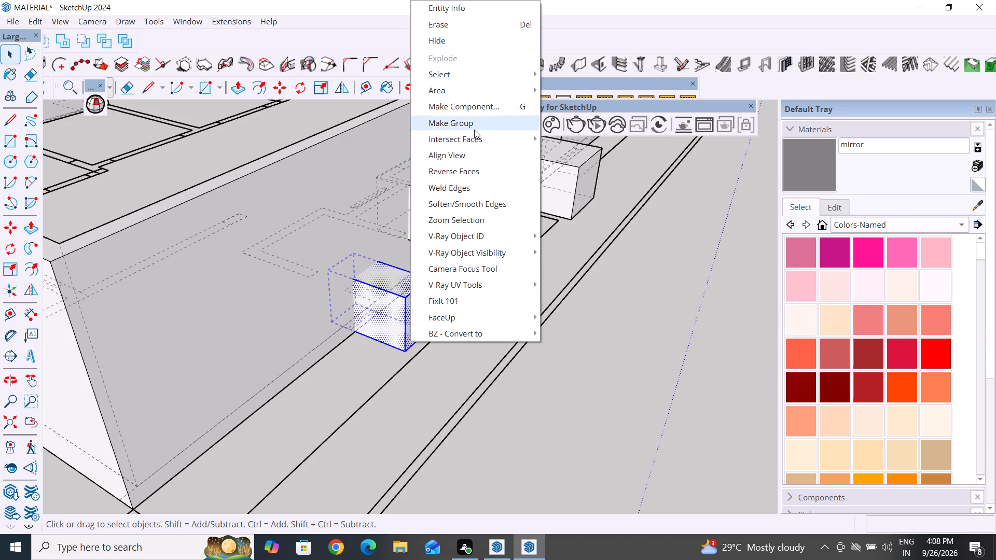
click(474, 128)
Raise the grouped 2' wide window block 3' straight up to sill height.
key(m)
scroll(315, 321, up, 3)
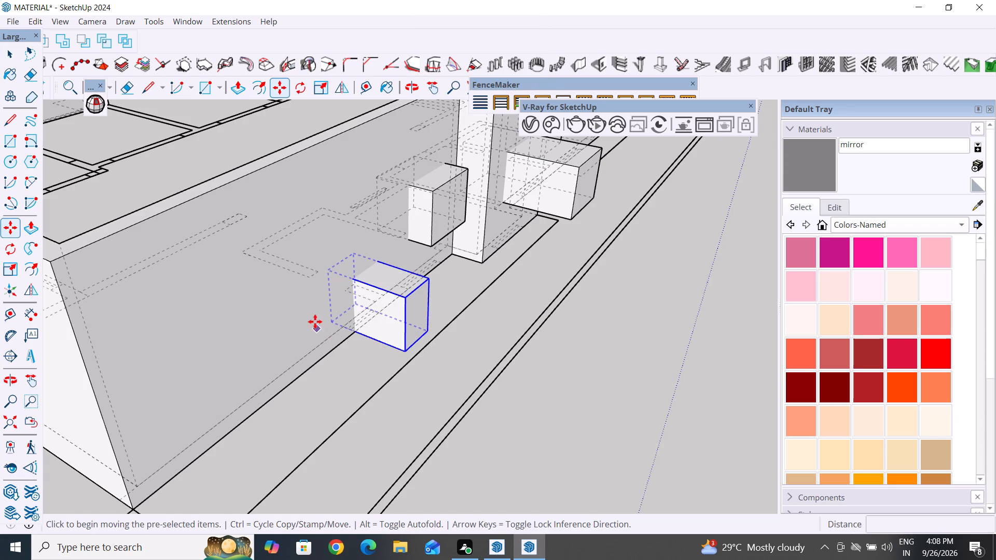
scroll(315, 321, up, 2)
click(381, 340)
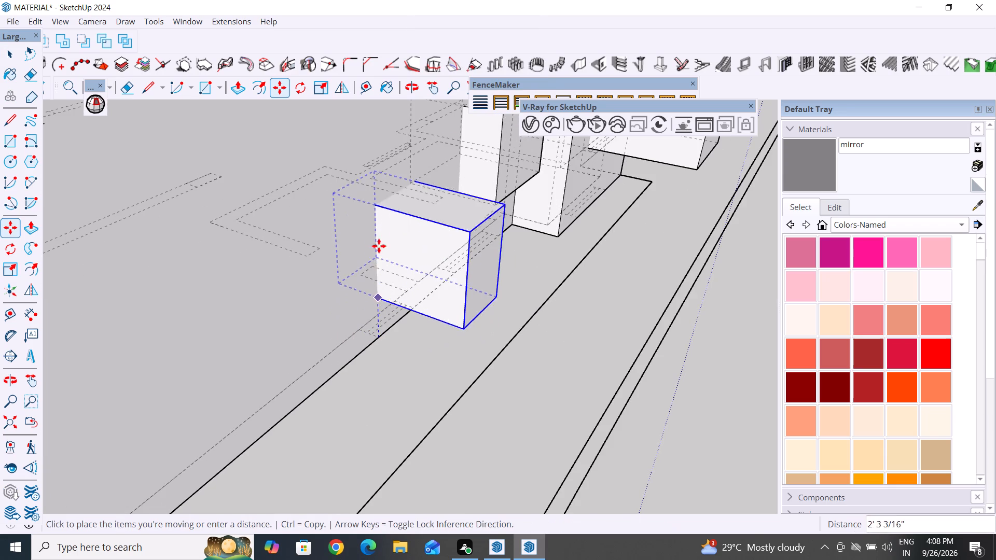
text(3')
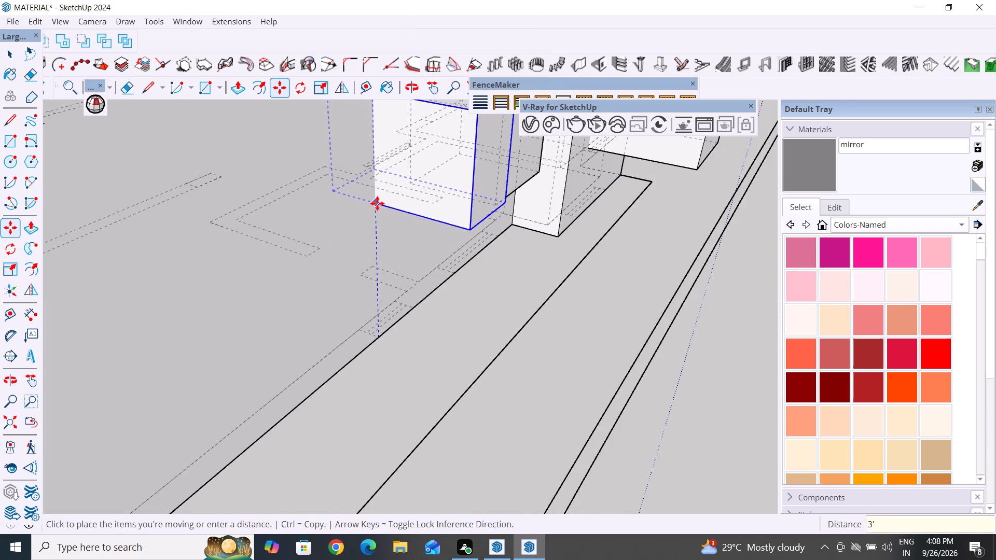
key(Return)
Trace a 9" thick L-shaped outline over the corner window beside the paved grid, 4' 9" along its outer wall side and 4' inside.
scroll(377, 203, down, 12)
middle_drag(226, 331, 276, 365)
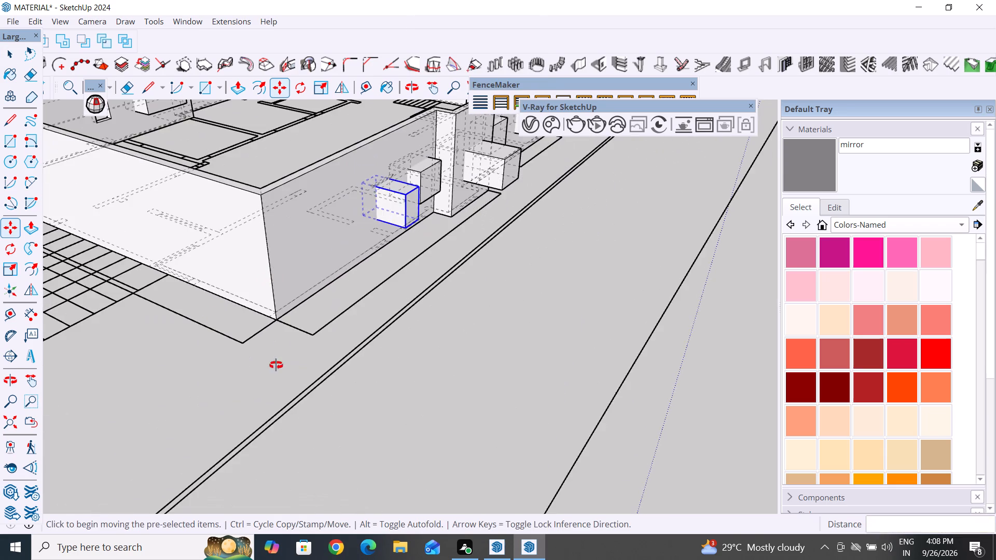
middle_drag(276, 365, 445, 334)
scroll(334, 370, down, 4)
middle_drag(469, 279, 457, 343)
scroll(465, 309, down, 1)
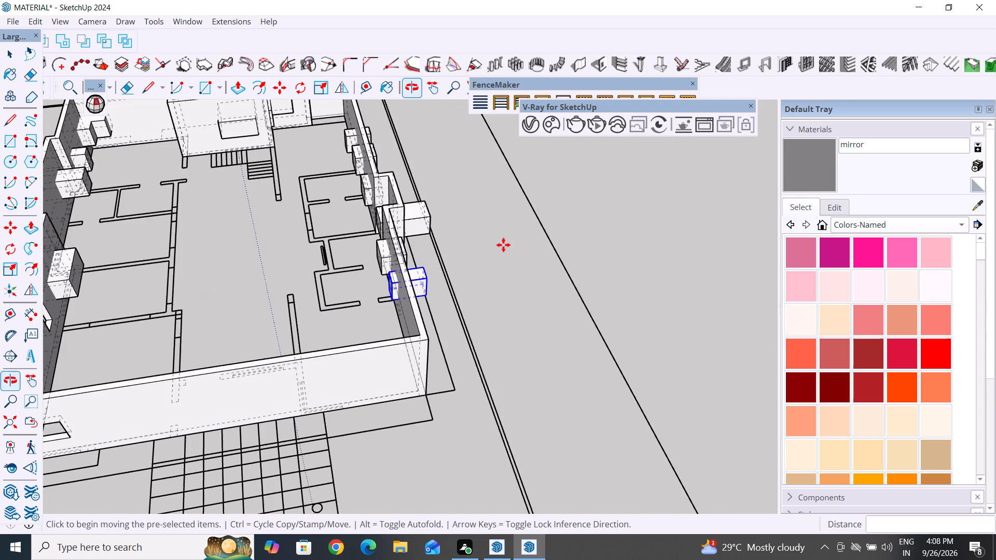
scroll(503, 245, down, 6)
click(11, 58)
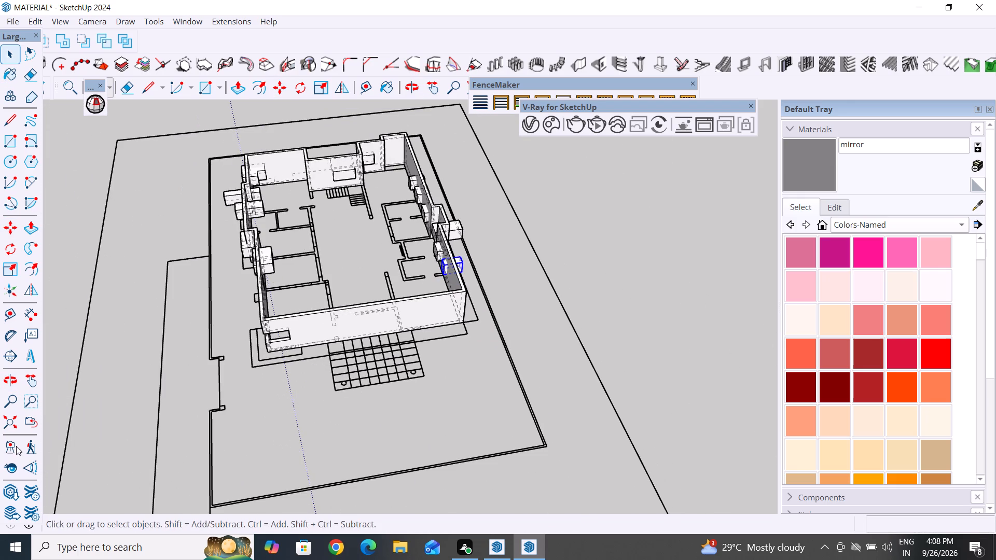
click(206, 87)
scroll(493, 481, up, 5)
middle_drag(425, 239, 421, 308)
scroll(369, 334, up, 11)
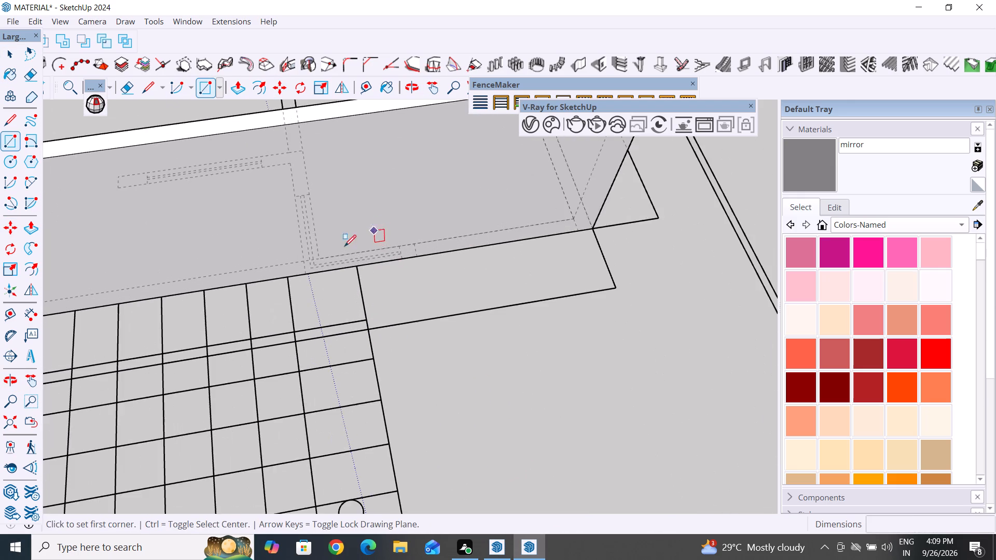
scroll(320, 247, up, 4)
middle_drag(330, 329, 340, 344)
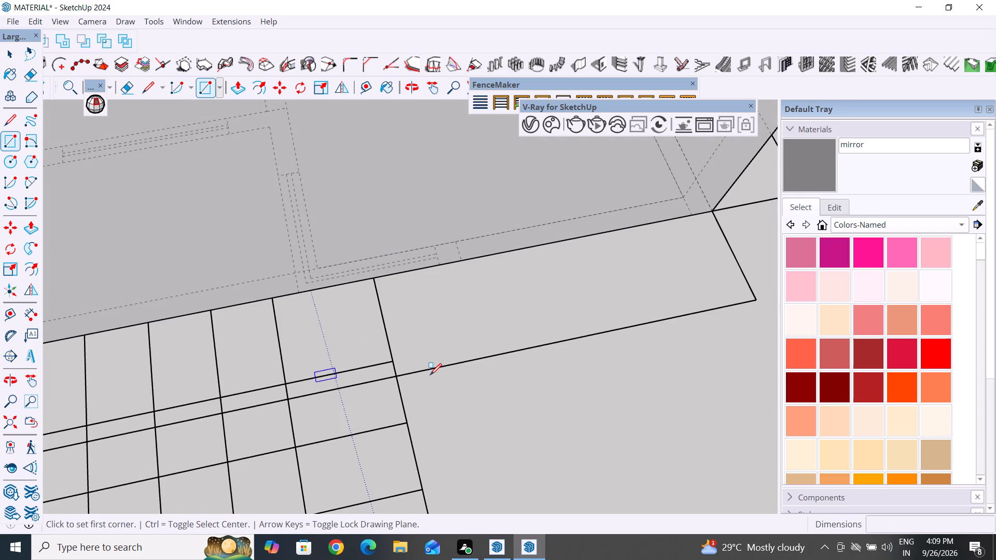
click(151, 90)
scroll(282, 223, up, 4)
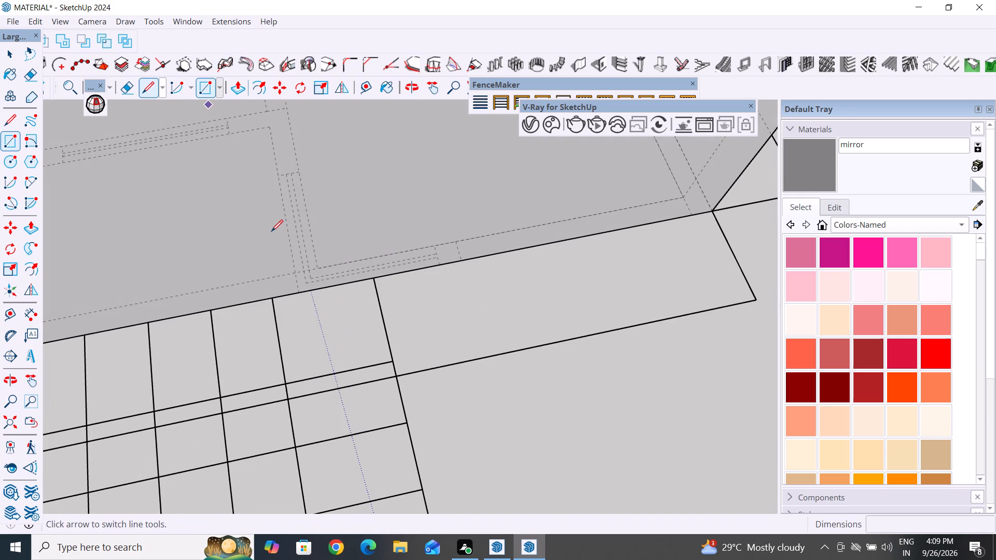
scroll(283, 242, down, 3)
scroll(282, 170, up, 4)
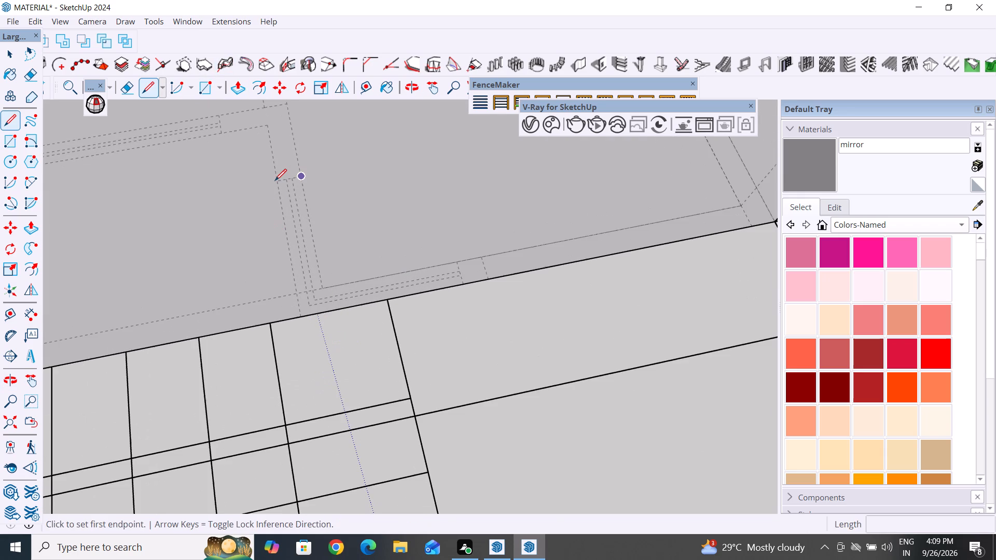
click(303, 176)
click(275, 180)
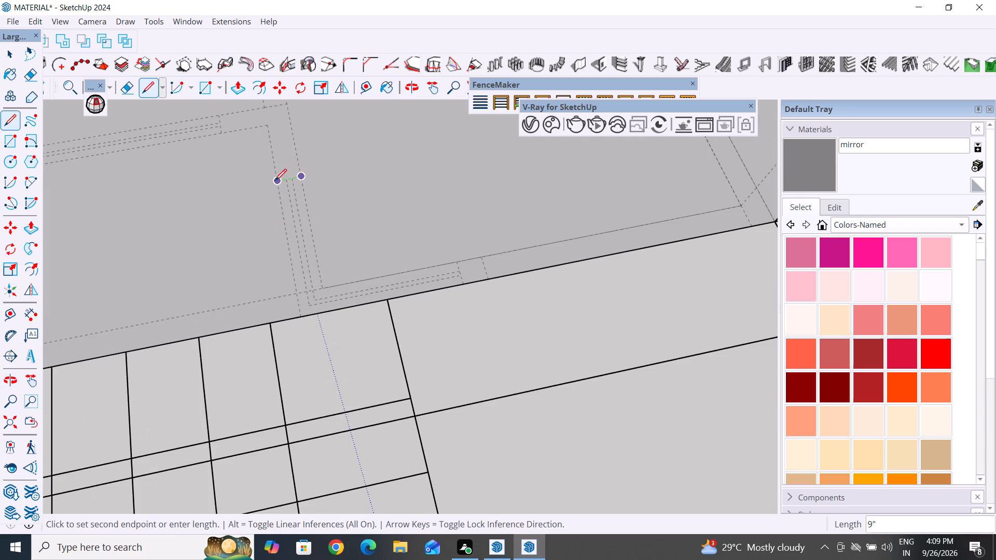
click(301, 318)
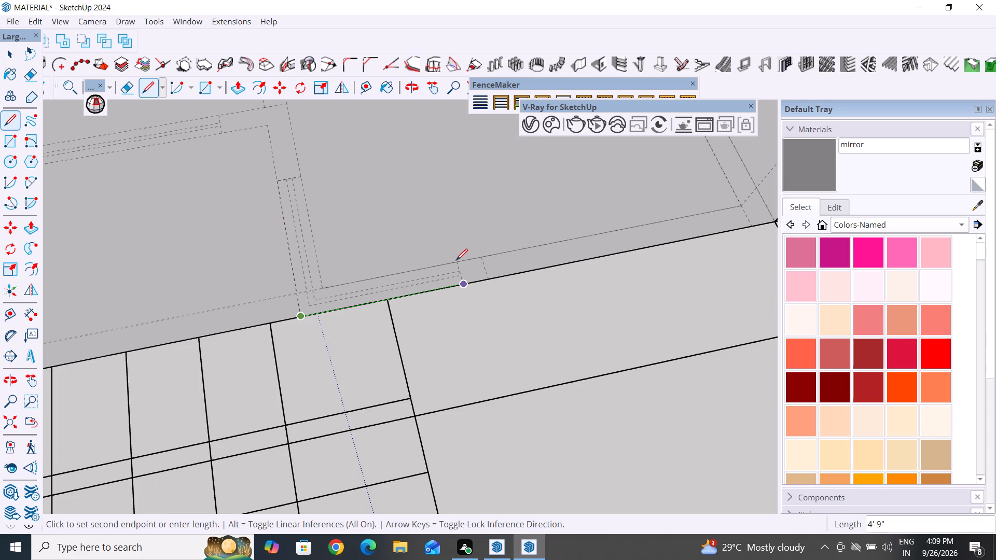
click(463, 284)
click(456, 260)
click(322, 287)
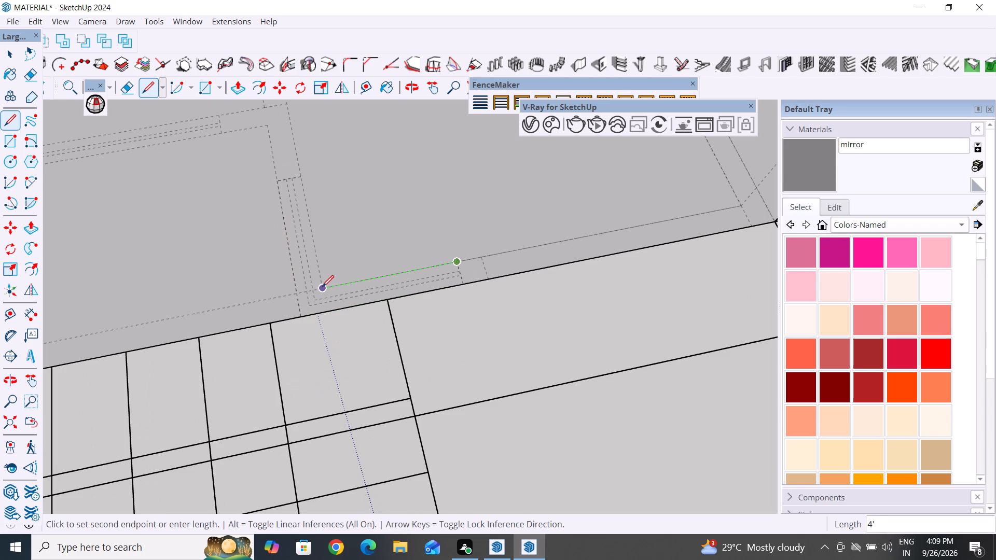
click(301, 175)
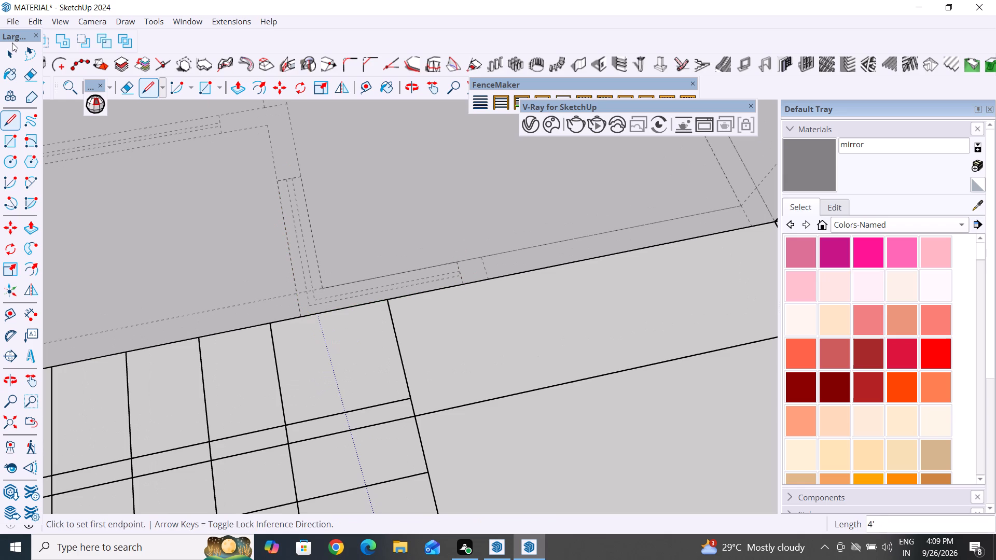
Extrude the L-shaped corner window outline up 3' into a block.
click(12, 43)
click(238, 90)
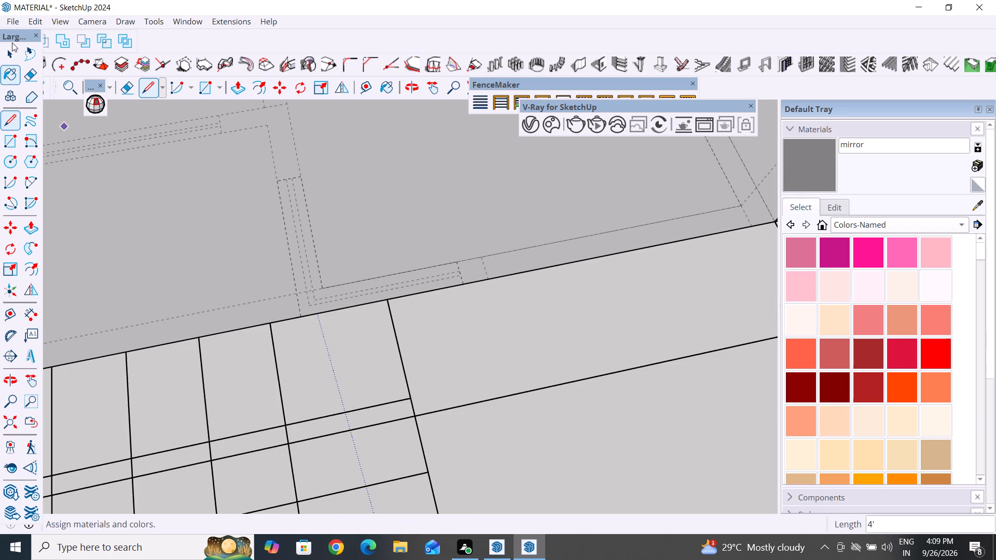
click(349, 295)
scroll(364, 170, down, 10)
middle_drag(364, 170, 395, 171)
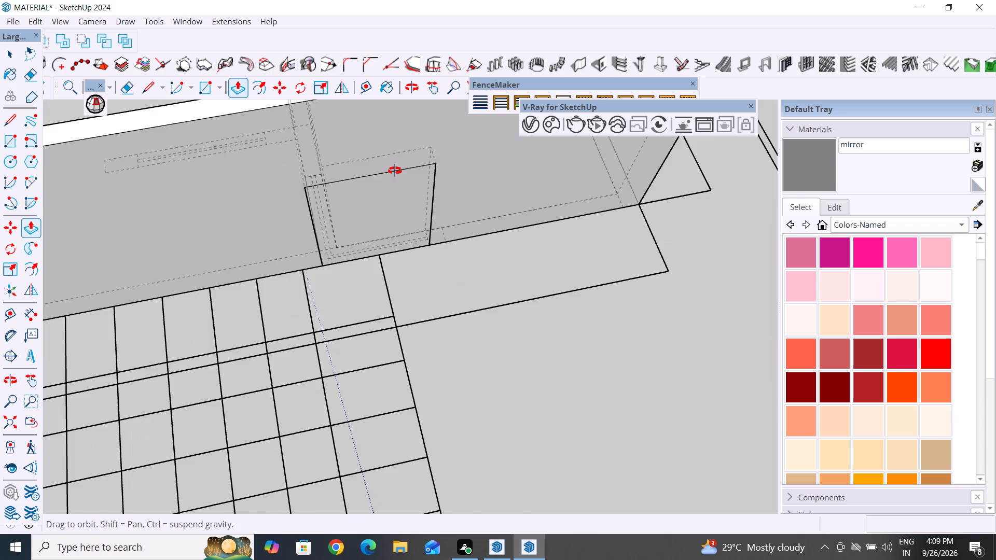
middle_drag(395, 171, 454, 153)
text(3')
key(Return)
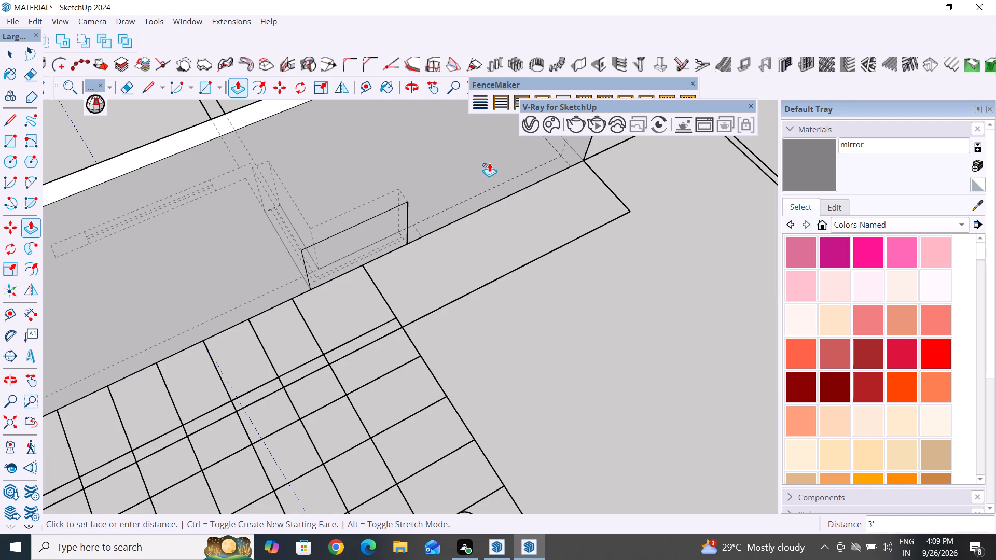
Extend the L-shaped block about 1' 3 5/8" outward past the wall face beside the paved grid.
scroll(456, 215, down, 5)
middle_drag(334, 346, 452, 265)
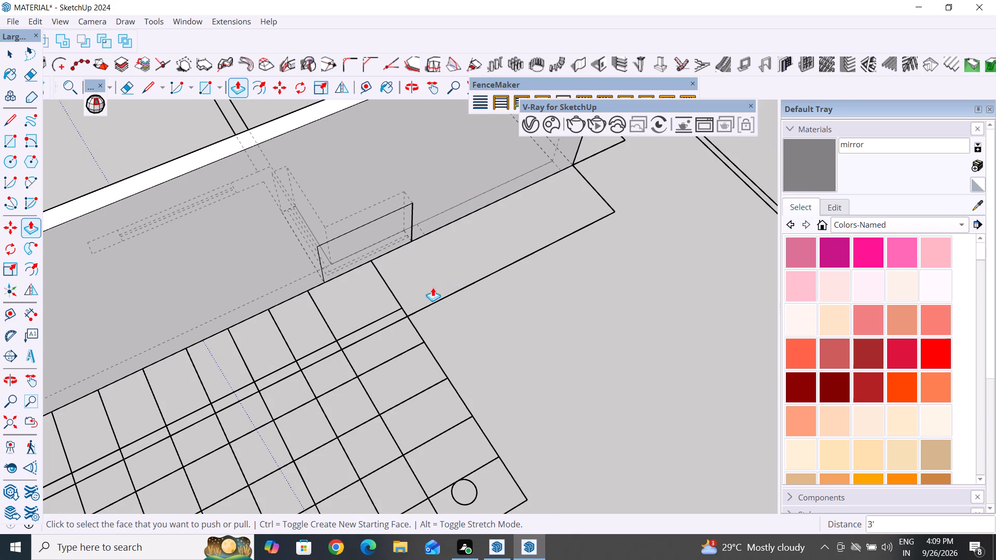
scroll(485, 421, down, 12)
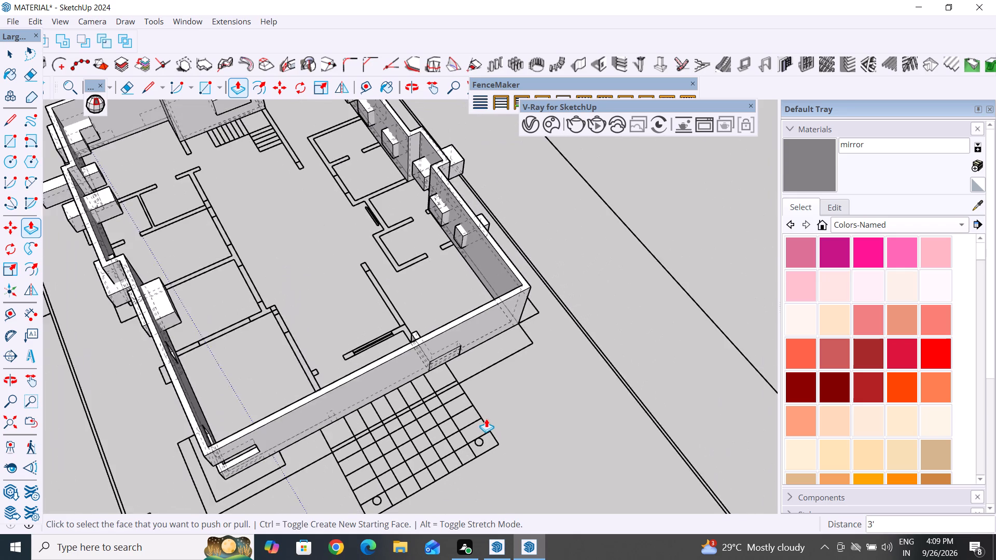
scroll(486, 418, down, 2)
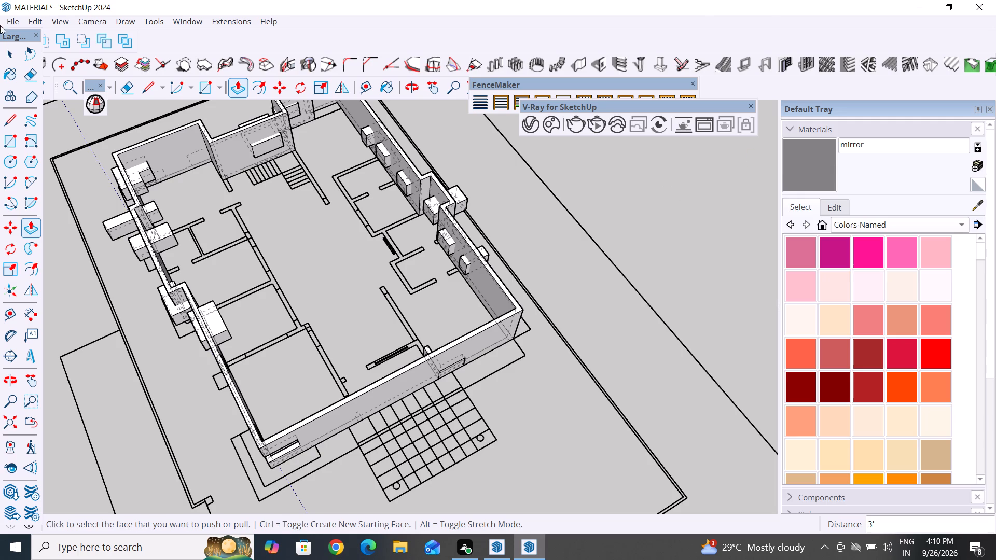
scroll(450, 380, up, 5)
middle_drag(451, 363, 403, 176)
scroll(439, 368, up, 4)
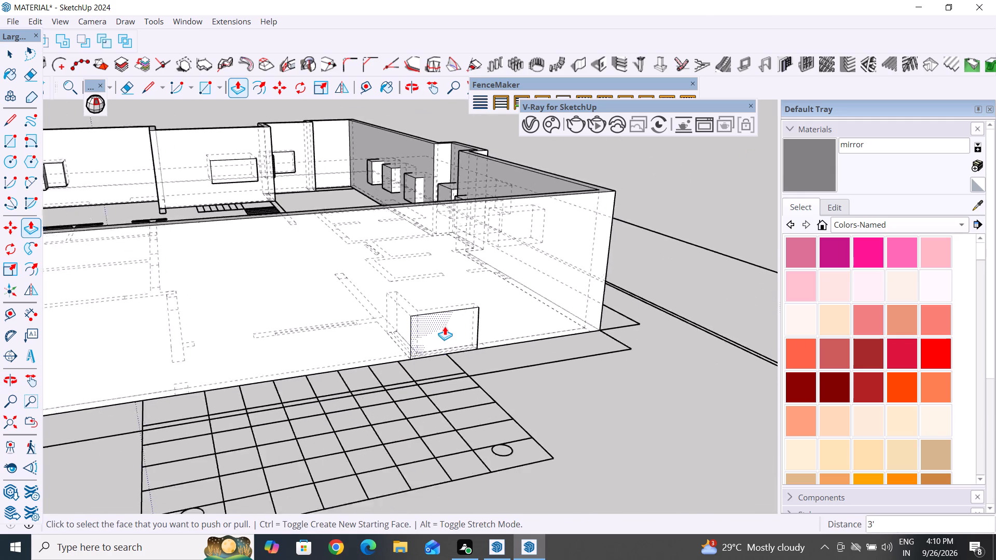
scroll(445, 326, up, 1)
click(445, 325)
click(450, 339)
Extend the inner face of the L-shaped block's wall-side leg about 1' 5 3/8" into the house.
middle_drag(590, 321, 494, 370)
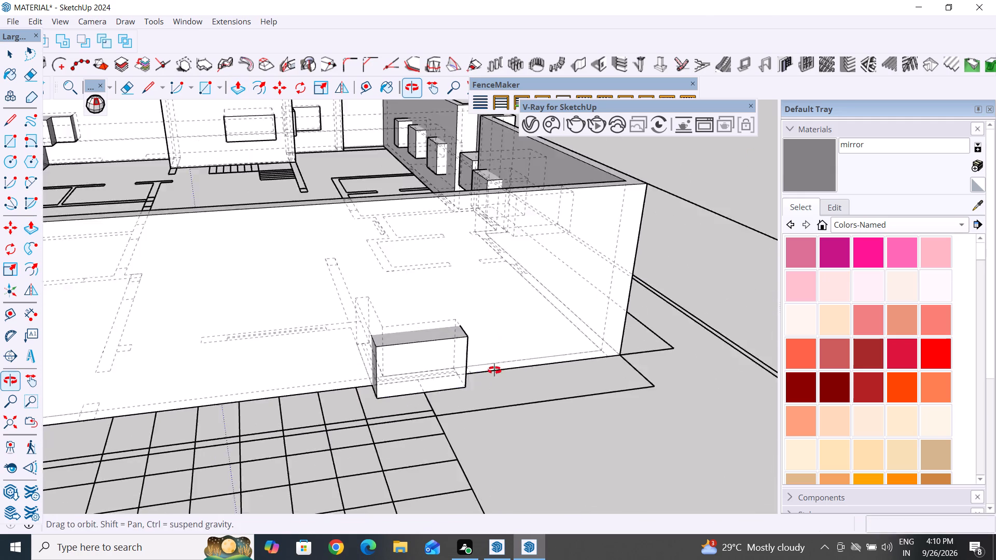
middle_drag(494, 370, 17, 441)
middle_drag(344, 261, 283, 352)
scroll(311, 307, up, 1)
scroll(275, 249, down, 6)
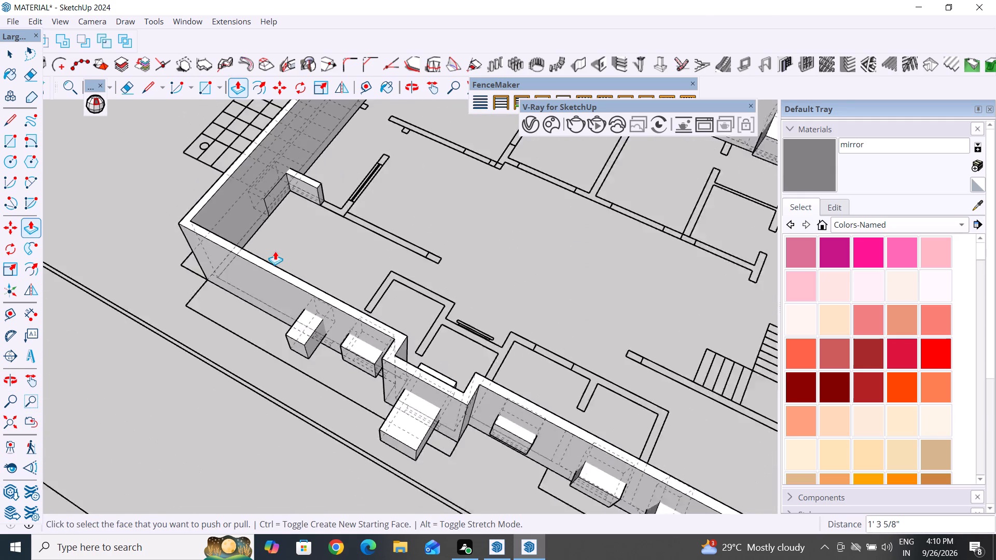
scroll(274, 143, up, 10)
middle_drag(307, 312, 270, 211)
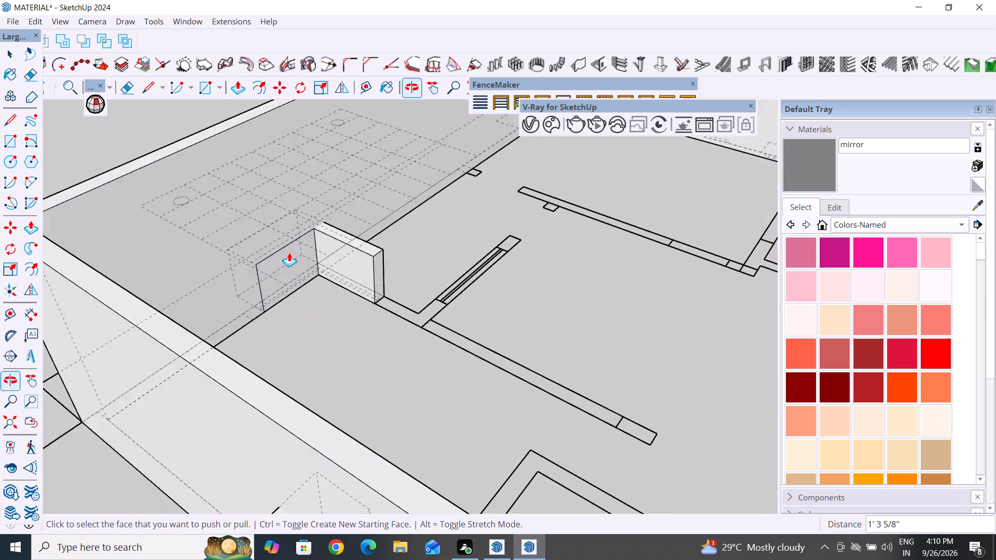
scroll(306, 276, up, 6)
click(298, 258)
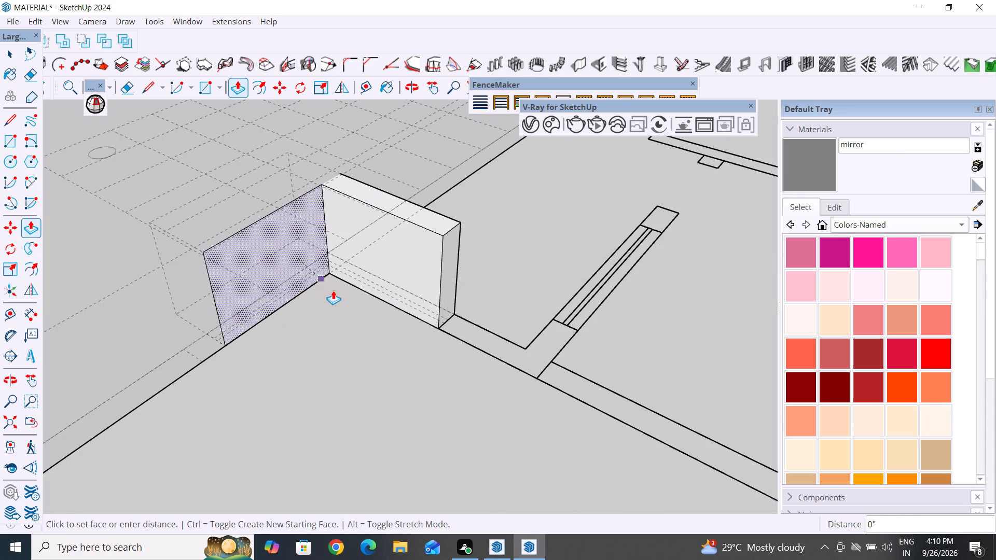
click(336, 279)
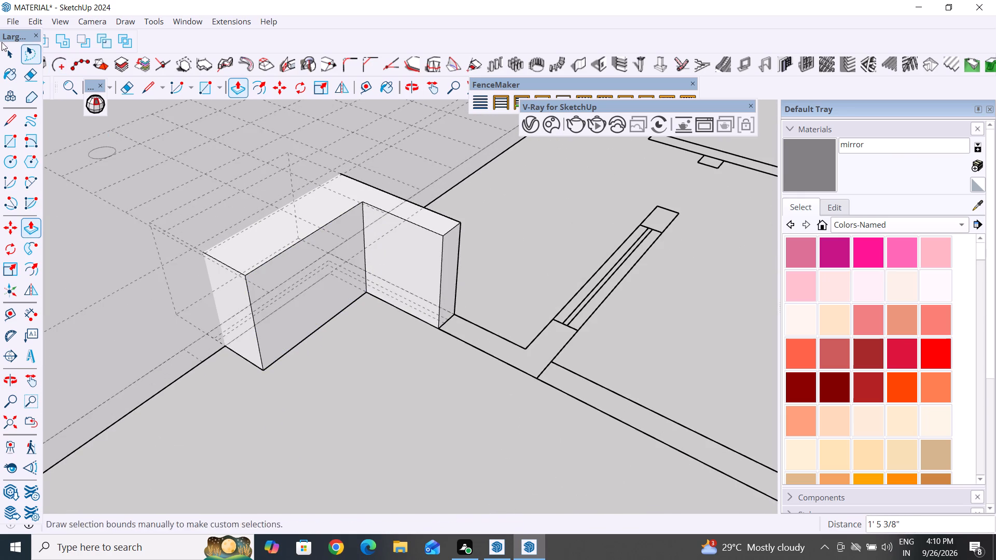
Make the whole L-shaped corner window block into a group.
click(7, 53)
triple_click(295, 313)
click(295, 313)
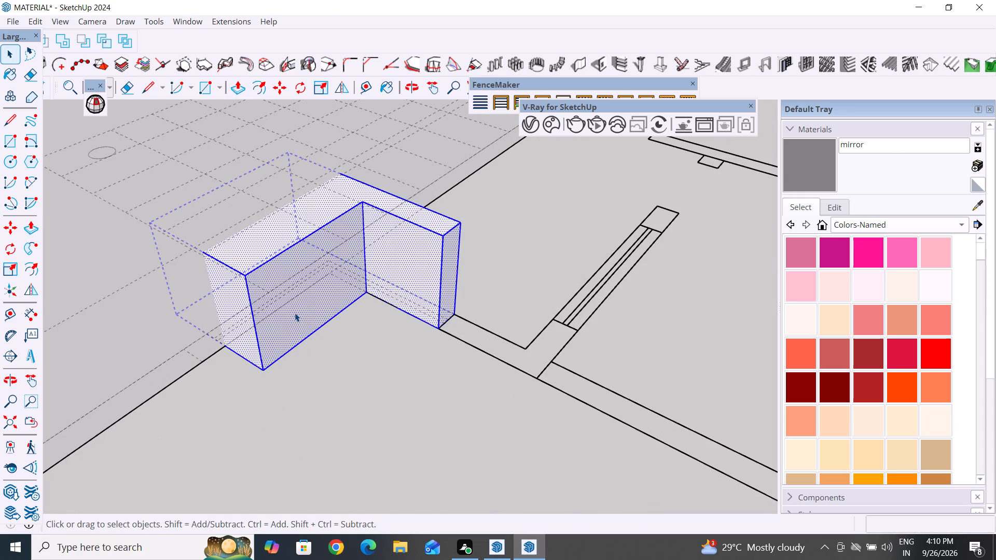
right_click(295, 313)
click(363, 123)
Raise the grouped L-shaped corner window block beside the paved grid 3' straight up to sill height.
middle_drag(288, 403, 386, 389)
scroll(356, 404, down, 6)
middle_drag(465, 381, 95, 410)
middle_drag(467, 307, 439, 317)
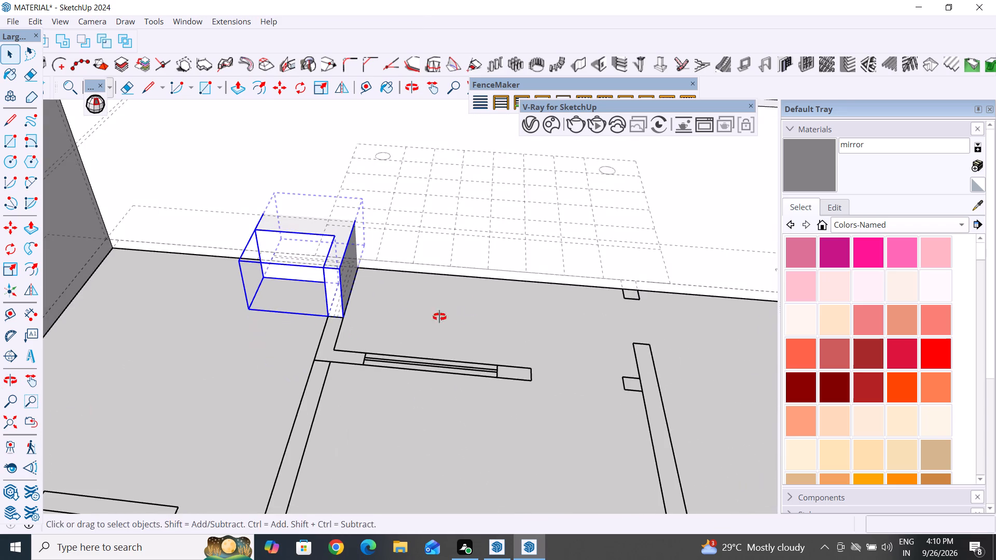
middle_drag(439, 317, 293, 342)
scroll(359, 397, down, 5)
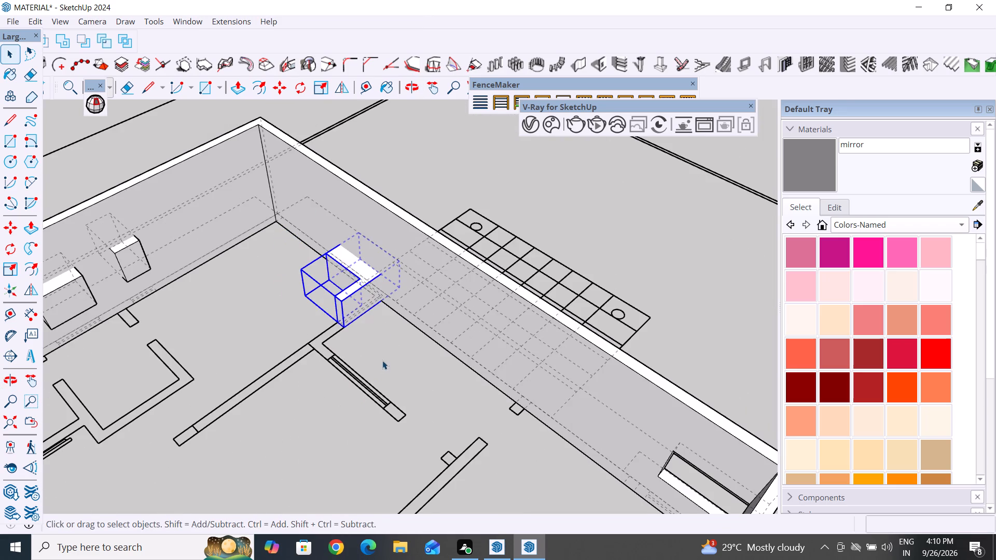
middle_drag(384, 323, 362, 249)
scroll(352, 264, up, 5)
scroll(402, 363, up, 1)
middle_drag(405, 365, 416, 367)
key(m)
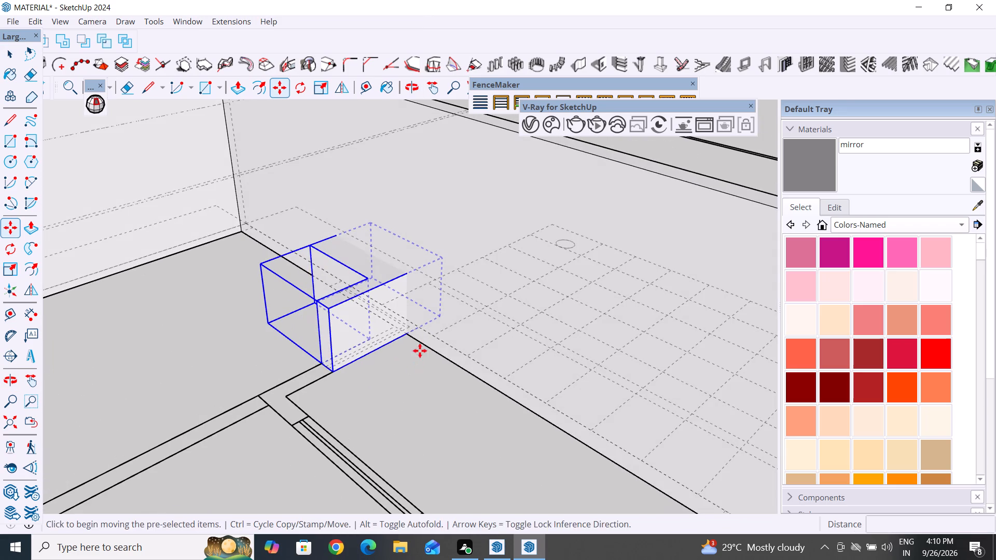
scroll(420, 333, up, 4)
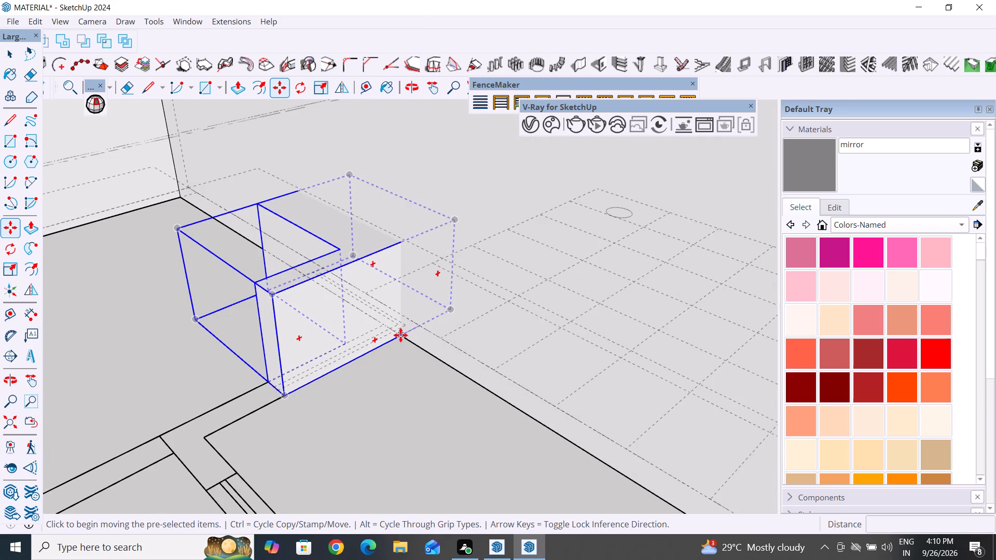
click(400, 335)
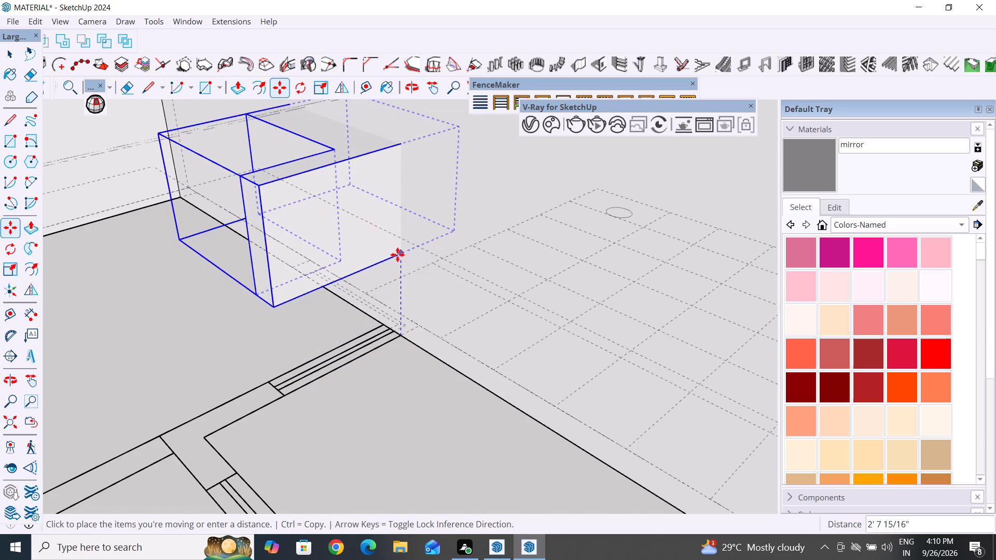
key(2)
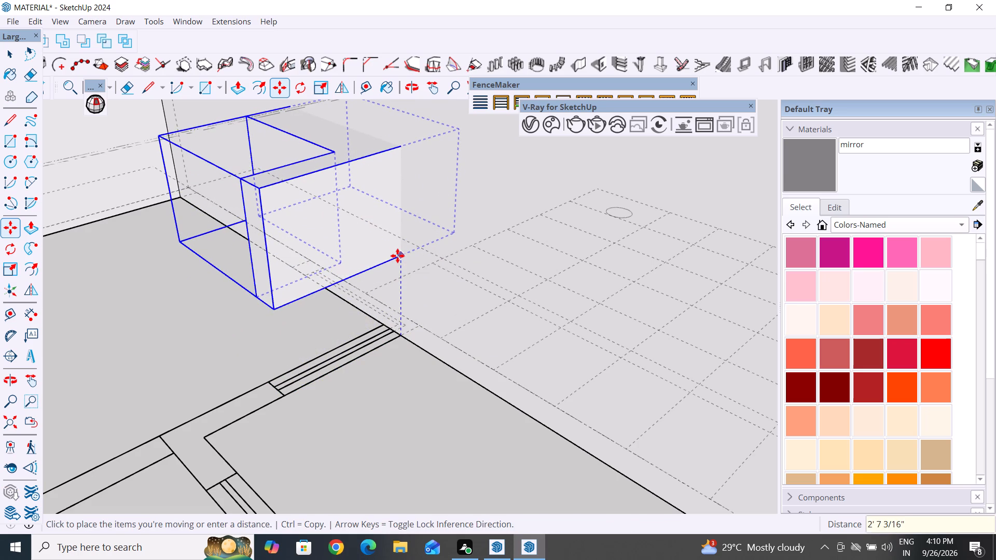
key(BackSpace)
text(3')
key(Return)
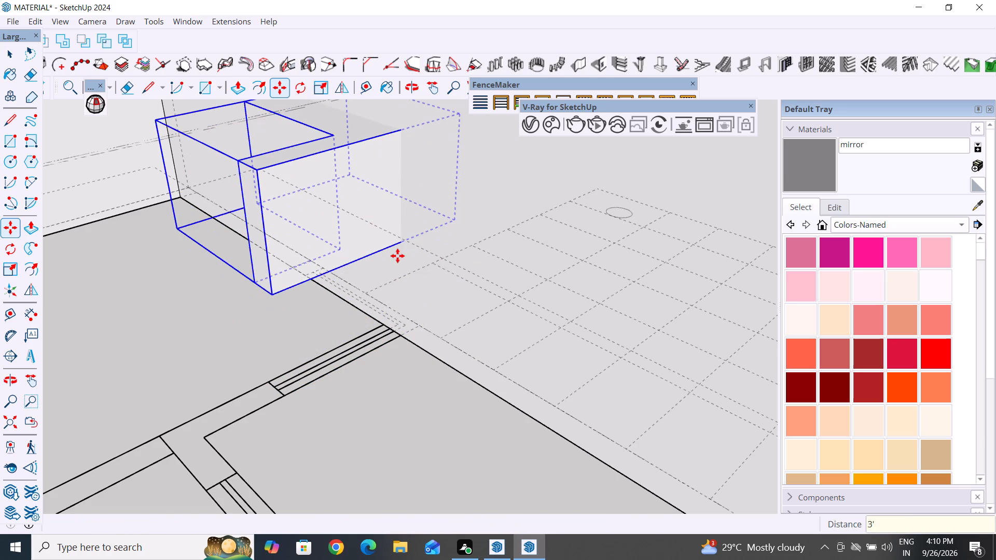
Examine the raised window blocks around the house's outer walls from several sides.
scroll(230, 277, down, 7)
middle_drag(206, 319, 292, 397)
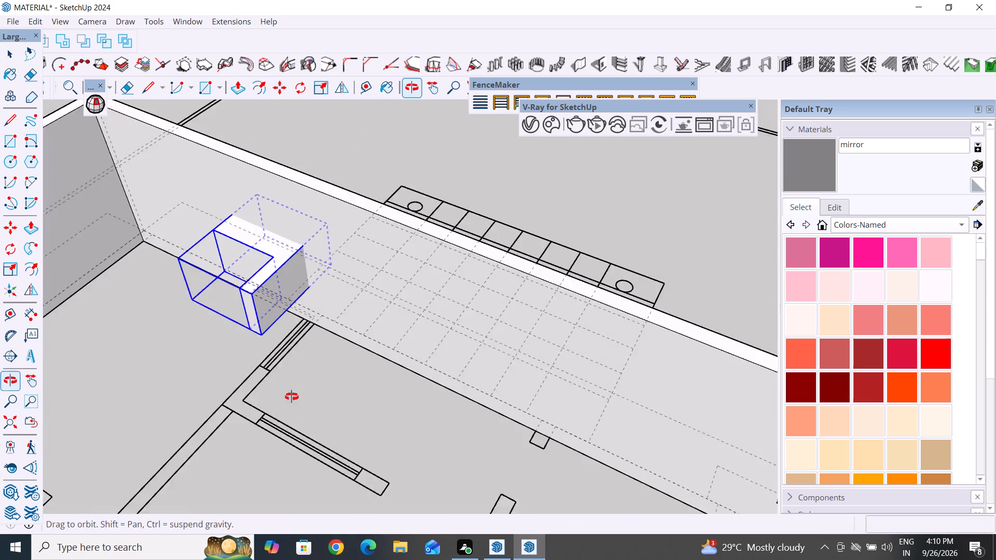
middle_drag(292, 397, 313, 401)
scroll(305, 375, down, 5)
middle_drag(247, 405, 383, 423)
scroll(633, 362, up, 4)
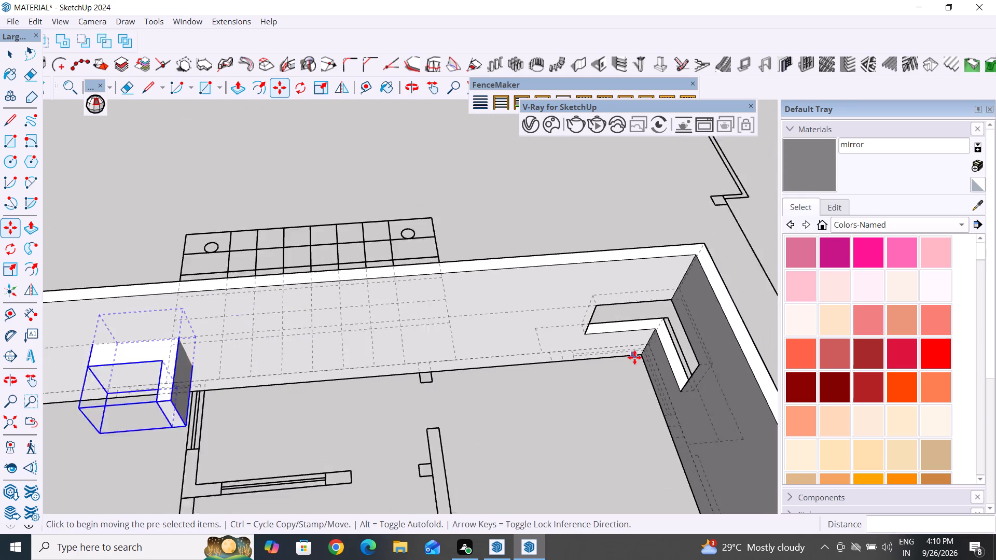
click(12, 55)
click(113, 150)
scroll(558, 297, down, 15)
middle_drag(545, 328, 95, 308)
middle_drag(333, 371, 254, 340)
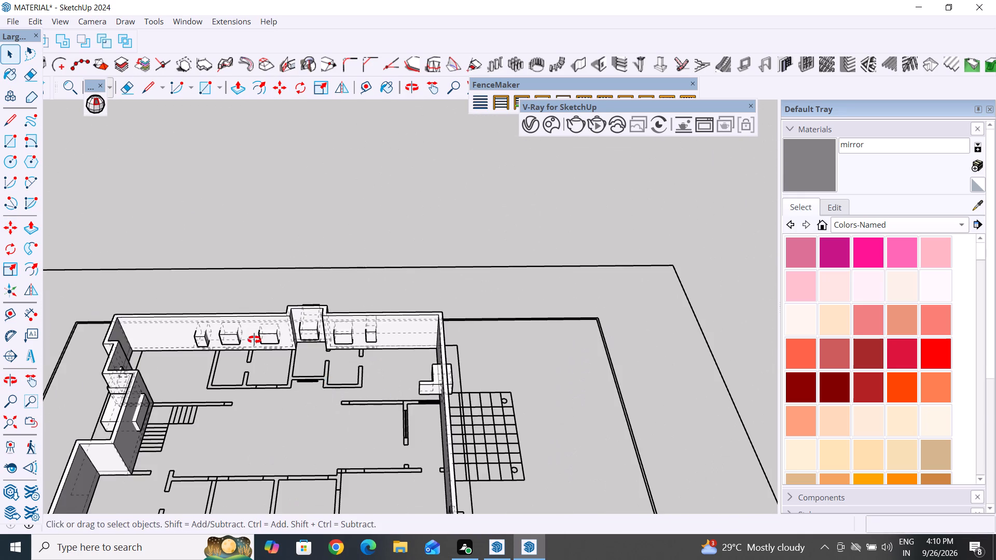
middle_drag(254, 340, 238, 324)
middle_drag(423, 398, 207, 363)
scroll(181, 274, up, 4)
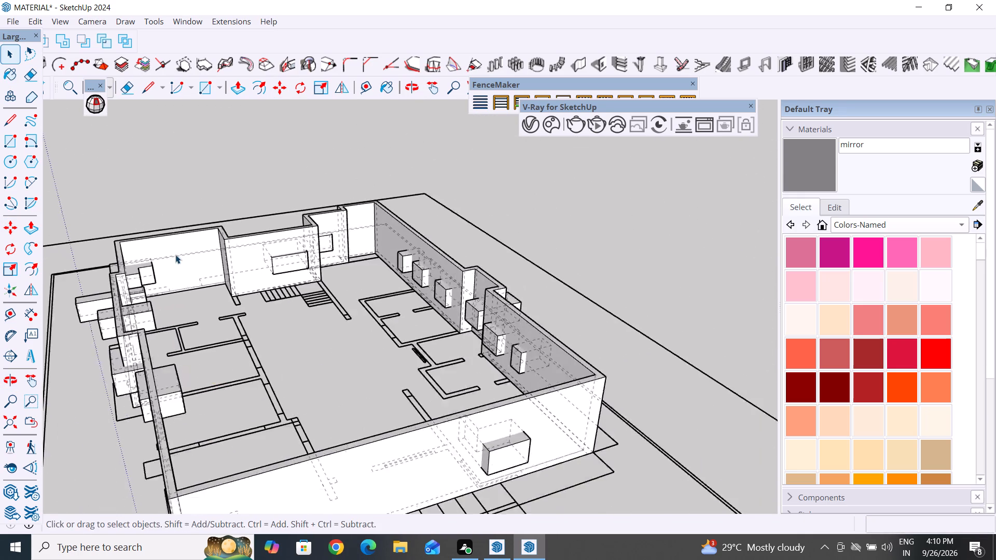
scroll(175, 255, up, 6)
middle_drag(177, 311, 227, 431)
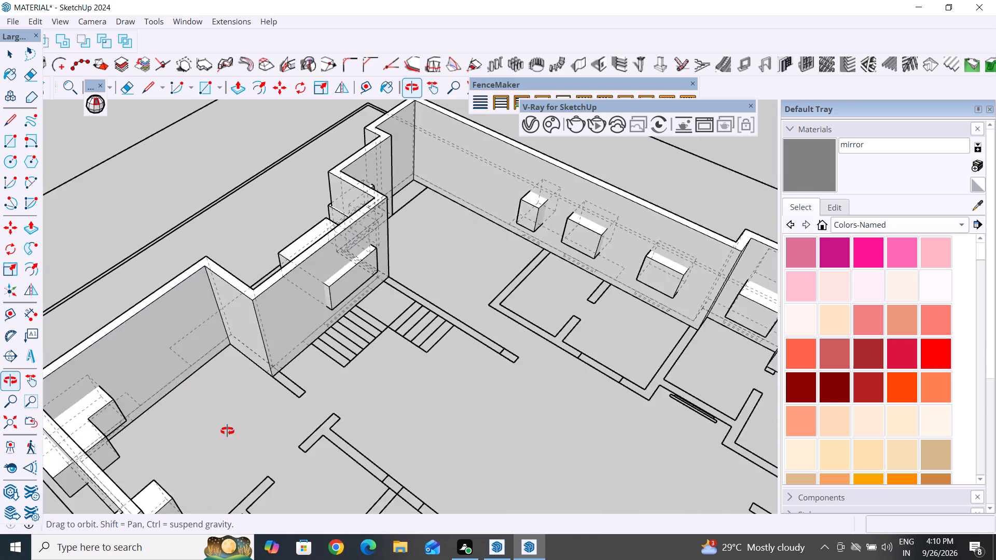
middle_drag(227, 431, 78, 414)
middle_drag(460, 334, 15, 333)
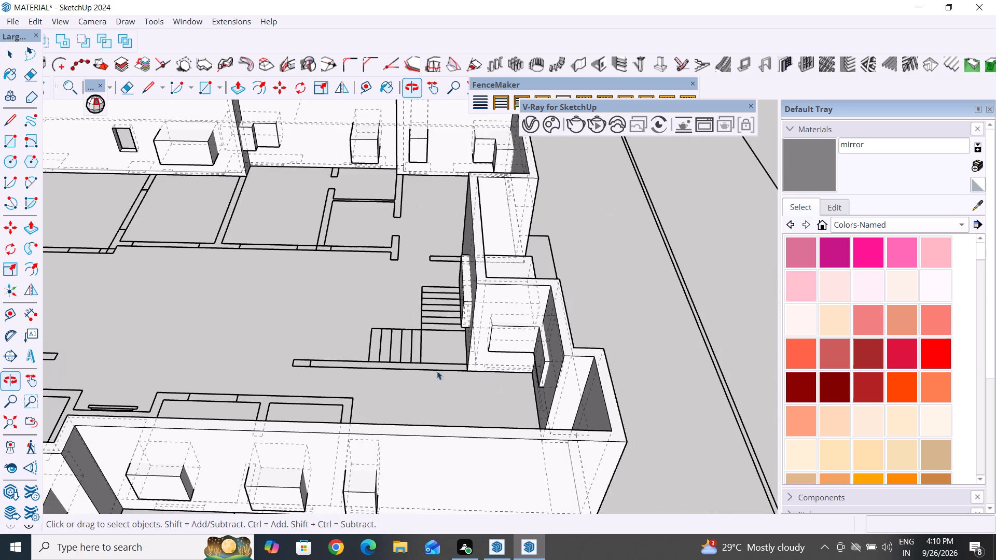
middle_drag(495, 380, 0, 367)
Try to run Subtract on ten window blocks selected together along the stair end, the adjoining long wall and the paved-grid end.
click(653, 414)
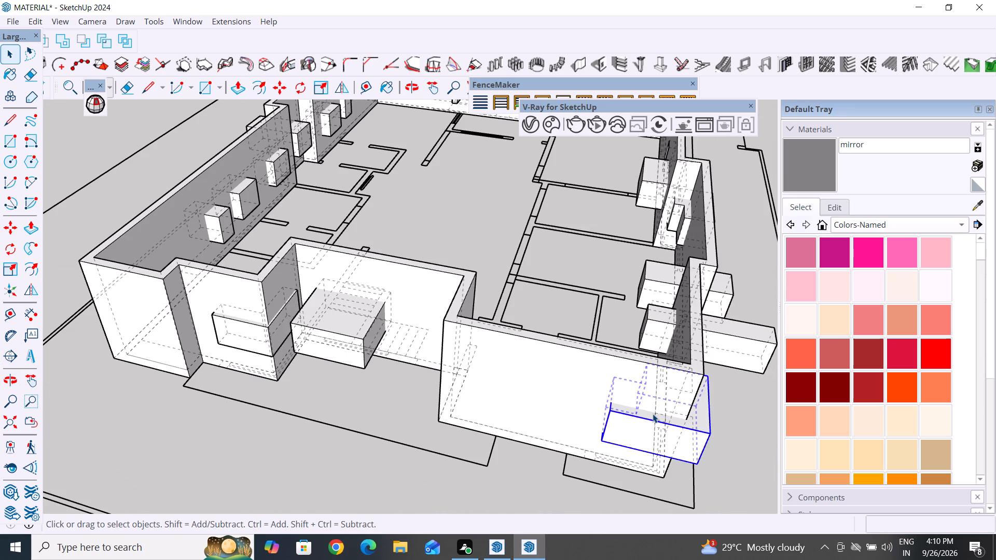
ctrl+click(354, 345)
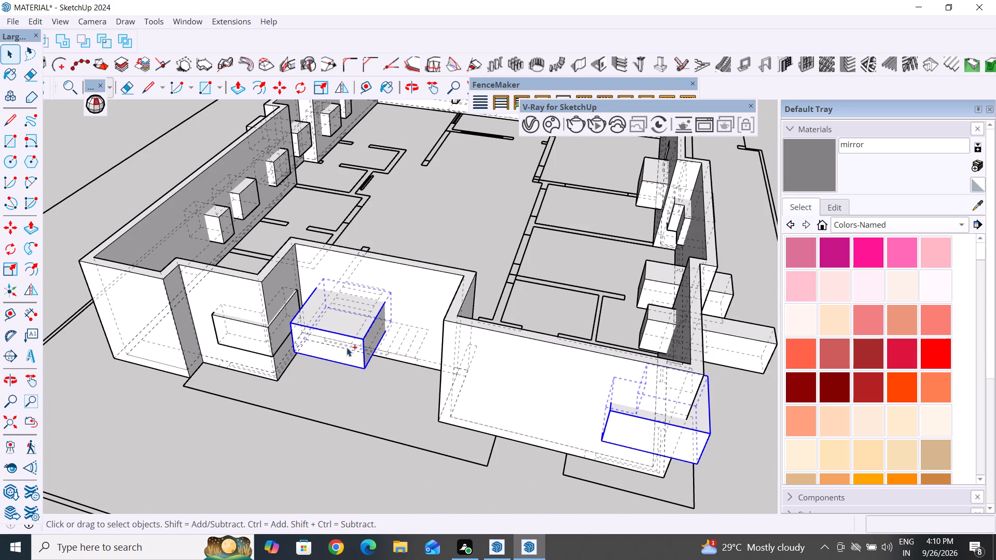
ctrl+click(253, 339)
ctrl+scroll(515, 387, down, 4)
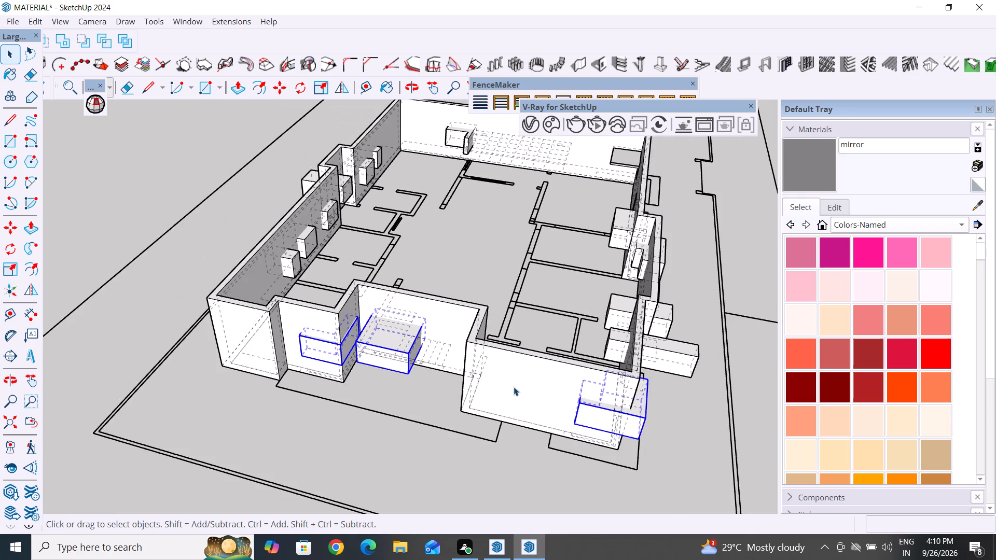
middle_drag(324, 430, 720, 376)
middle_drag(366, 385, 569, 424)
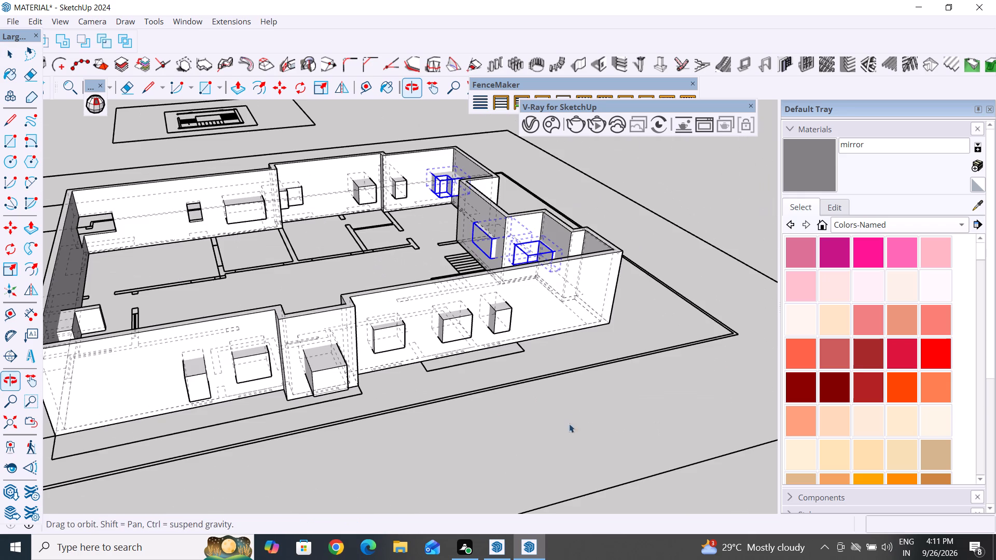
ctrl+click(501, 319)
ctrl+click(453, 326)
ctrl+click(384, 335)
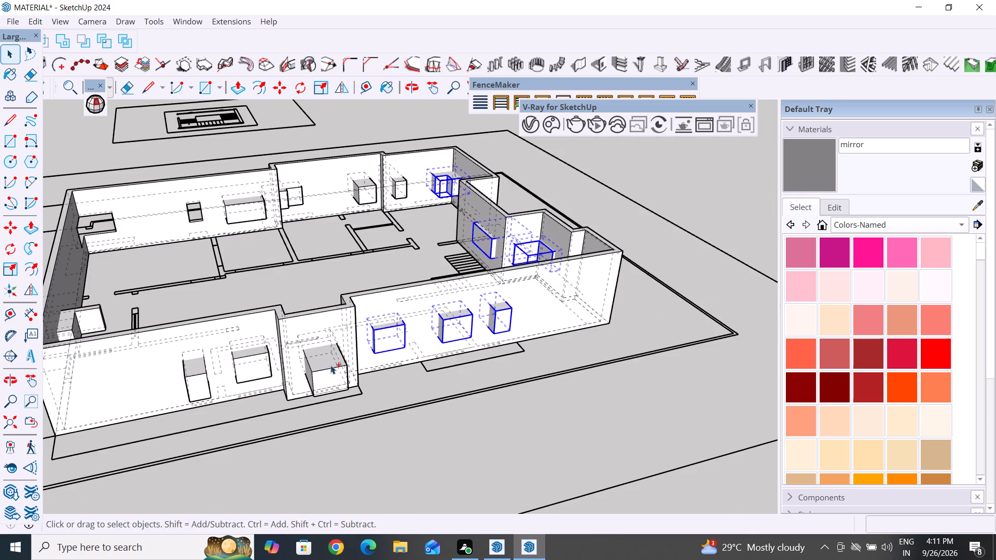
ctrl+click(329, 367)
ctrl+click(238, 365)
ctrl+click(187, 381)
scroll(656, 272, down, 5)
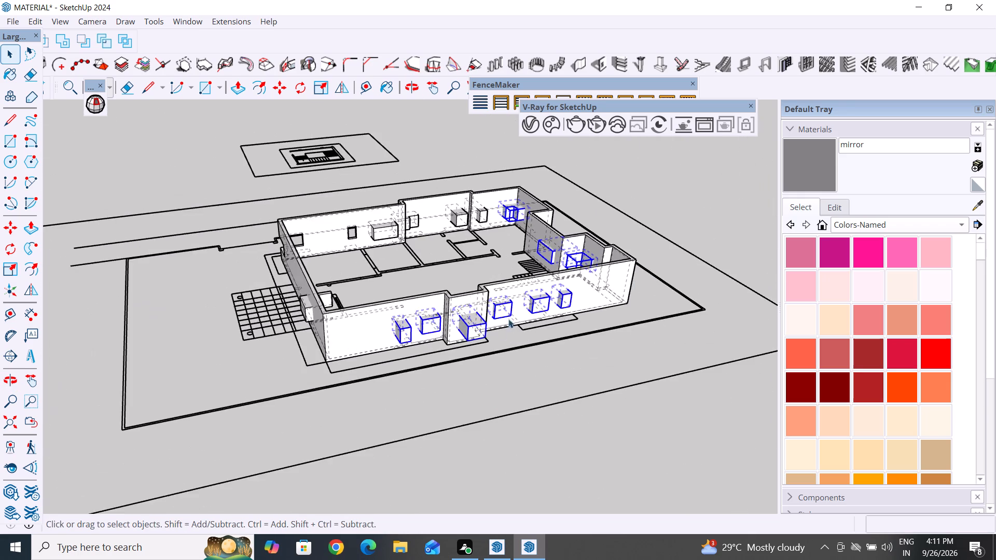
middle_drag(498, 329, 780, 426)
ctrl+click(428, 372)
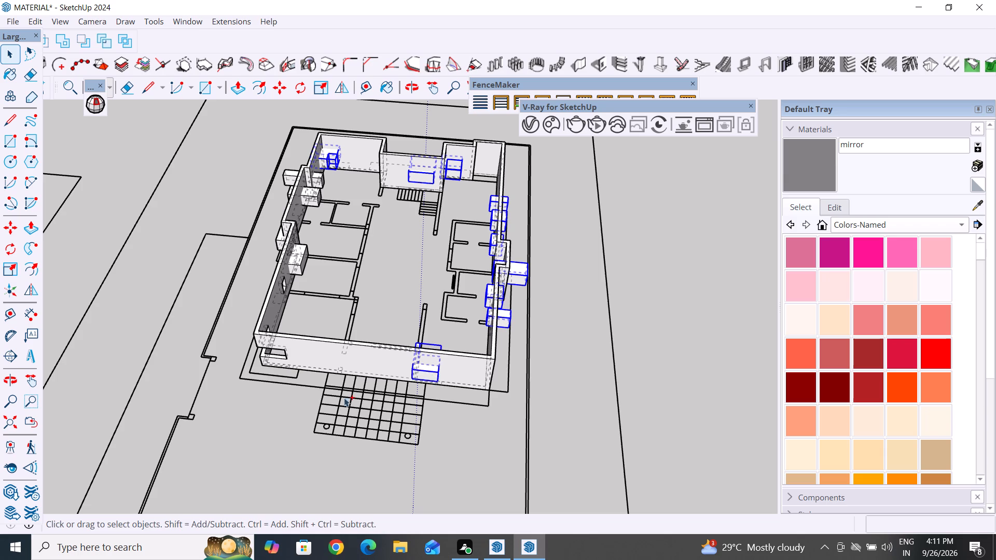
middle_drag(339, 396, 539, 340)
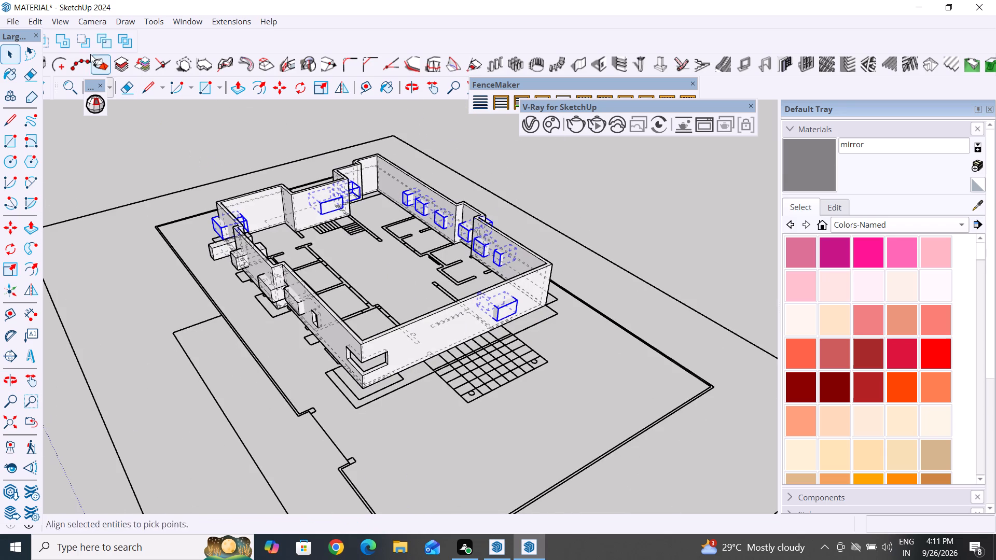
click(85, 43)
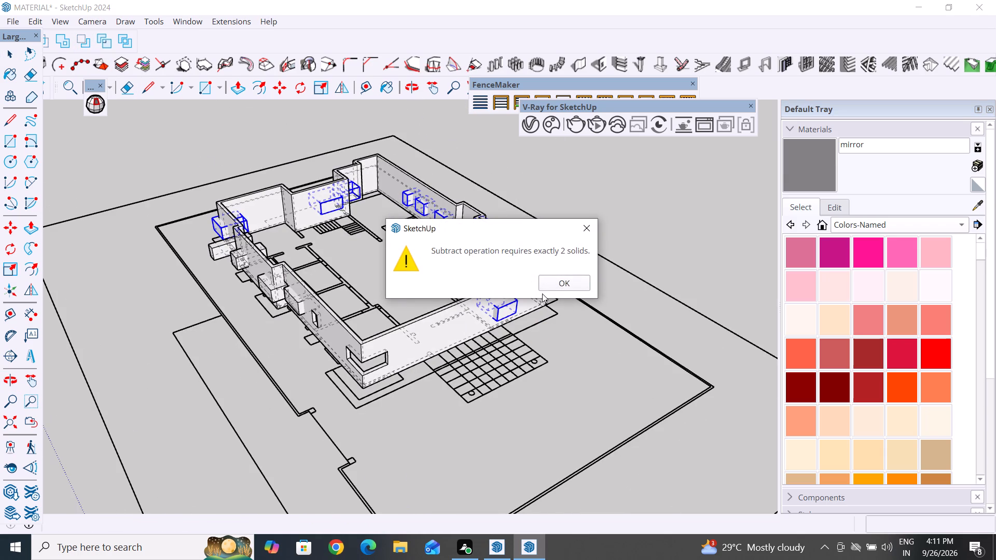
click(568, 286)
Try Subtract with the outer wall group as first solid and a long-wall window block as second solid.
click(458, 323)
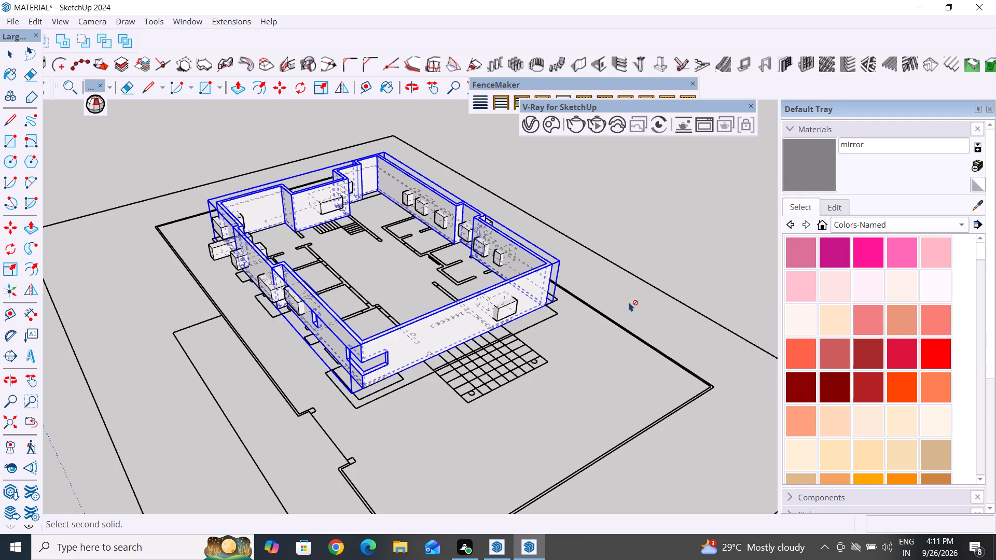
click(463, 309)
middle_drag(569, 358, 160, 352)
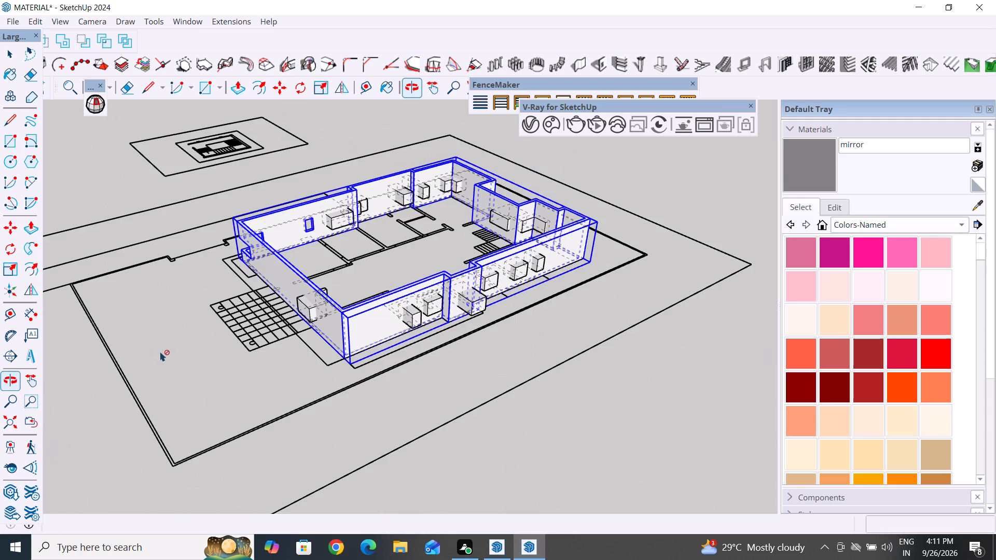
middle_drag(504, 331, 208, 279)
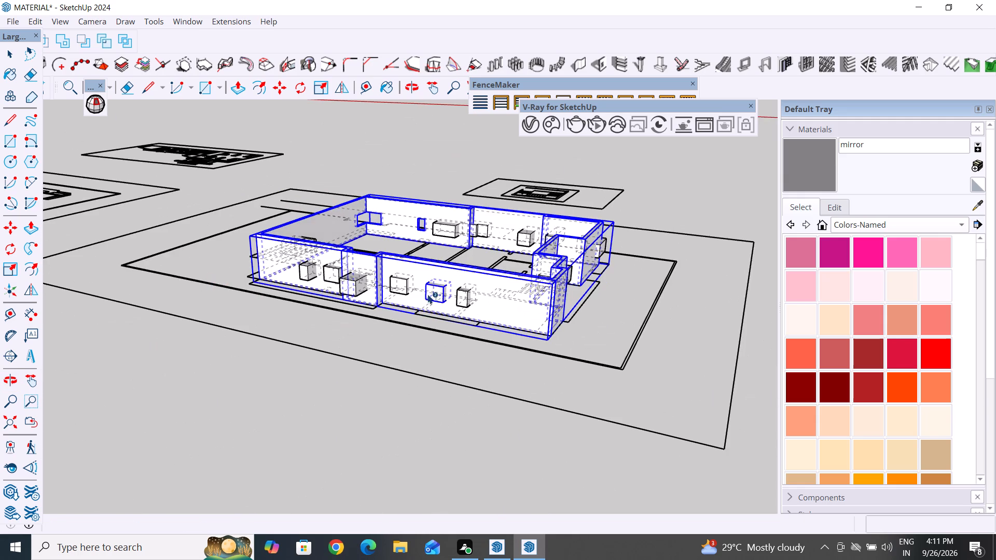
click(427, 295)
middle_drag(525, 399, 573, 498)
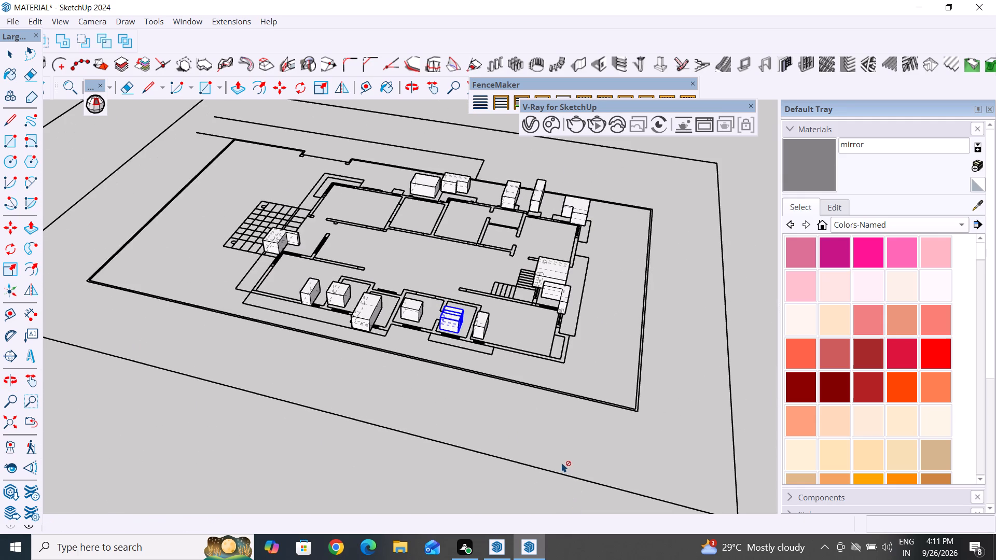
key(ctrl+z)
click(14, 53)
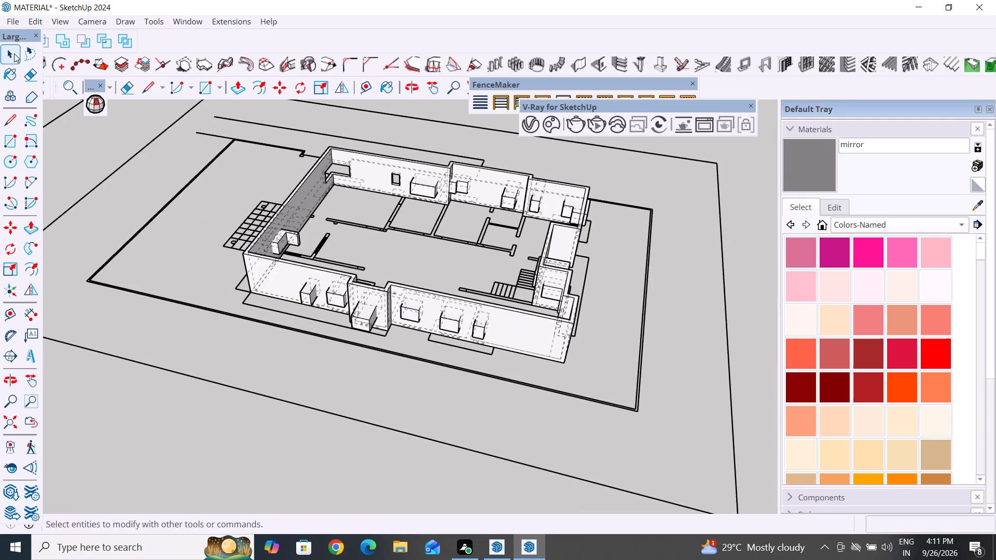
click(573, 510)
Group the narrow window block nearest the stair end of the long wall with the wider block beside it.
middle_drag(529, 403, 645, 453)
scroll(505, 312, up, 9)
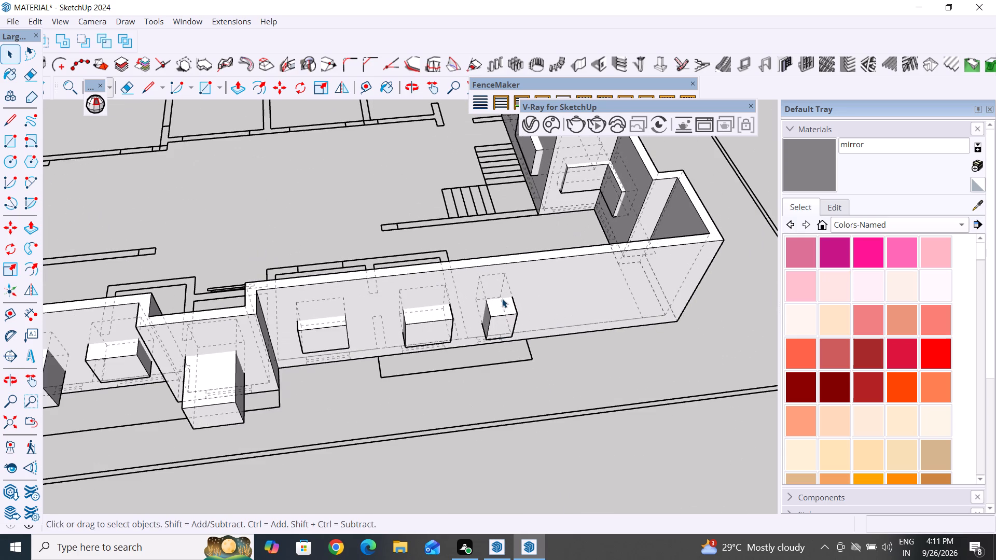
click(499, 325)
ctrl+click(441, 334)
ctrl+right_click(441, 334)
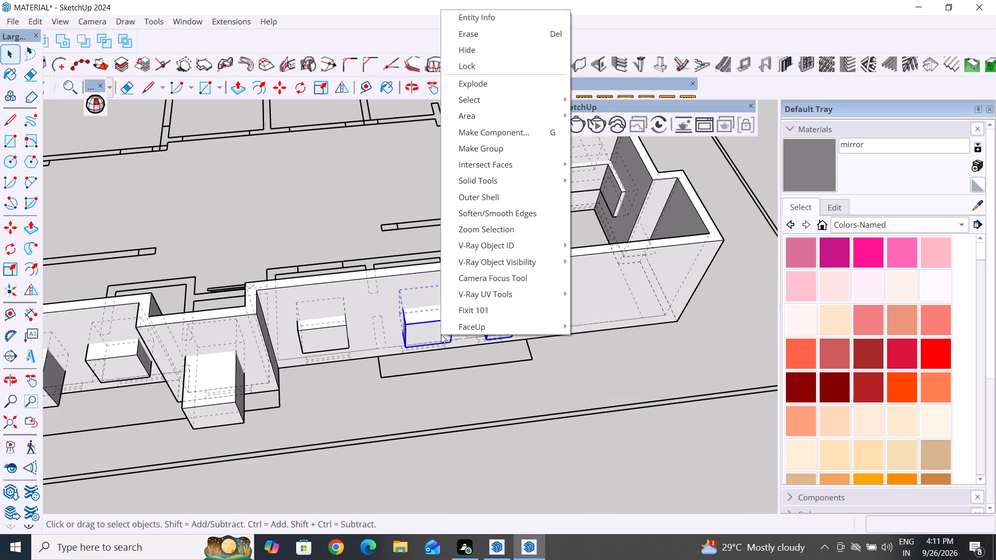
ctrl+click(499, 146)
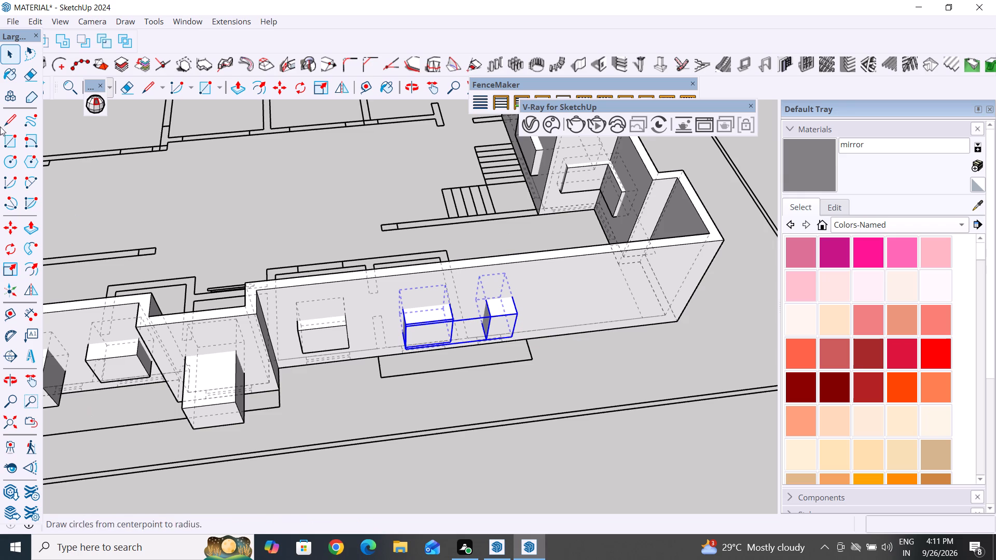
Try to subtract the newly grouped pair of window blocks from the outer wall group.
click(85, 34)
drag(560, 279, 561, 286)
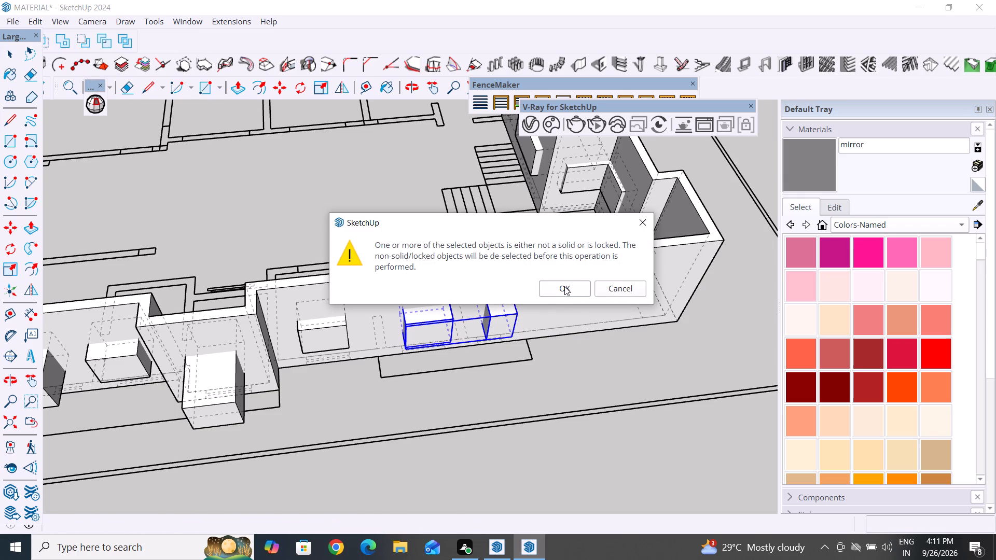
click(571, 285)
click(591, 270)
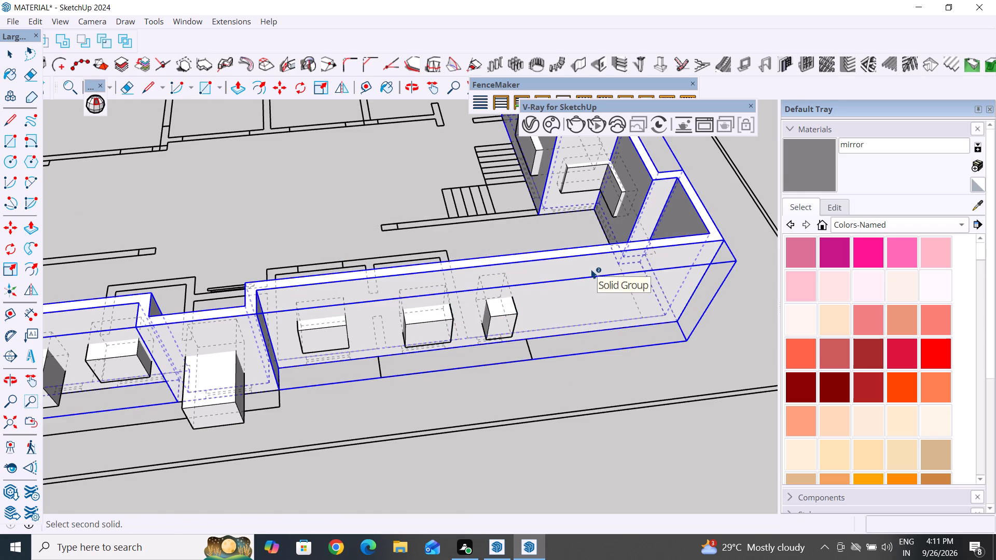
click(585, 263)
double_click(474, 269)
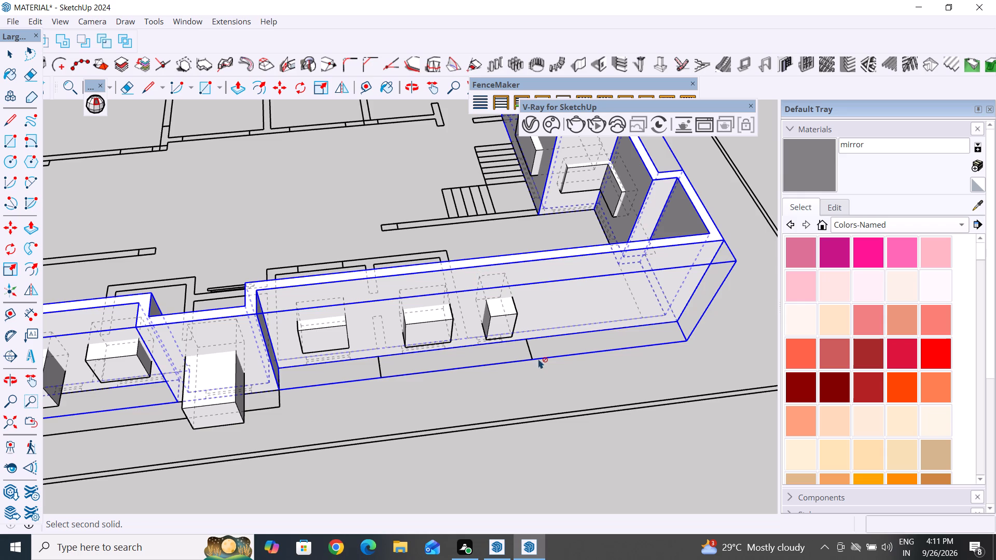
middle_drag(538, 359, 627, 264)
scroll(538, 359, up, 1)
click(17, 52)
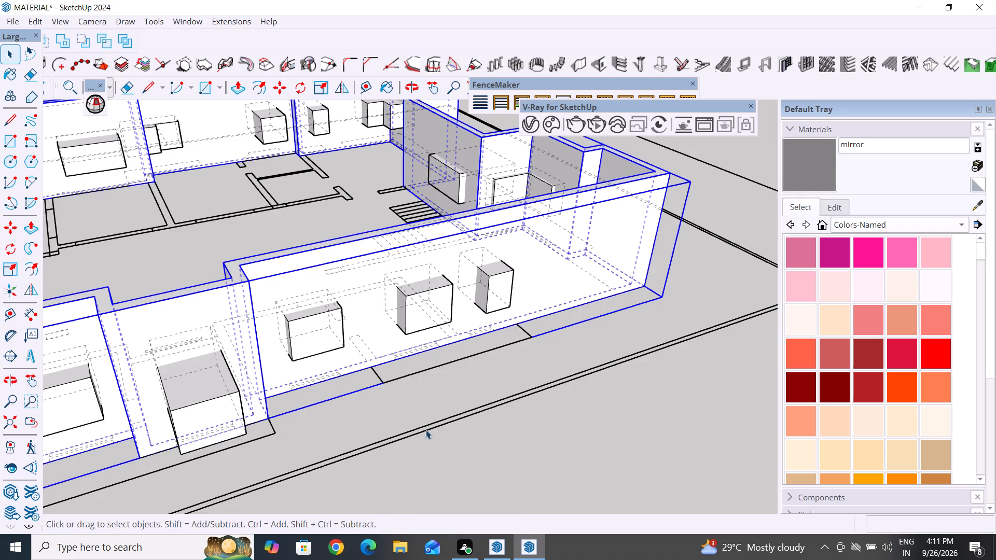
Explode the group that pairs the narrow and wider window blocks near the stair end of the long wall.
click(533, 470)
click(430, 287)
right_click(430, 287)
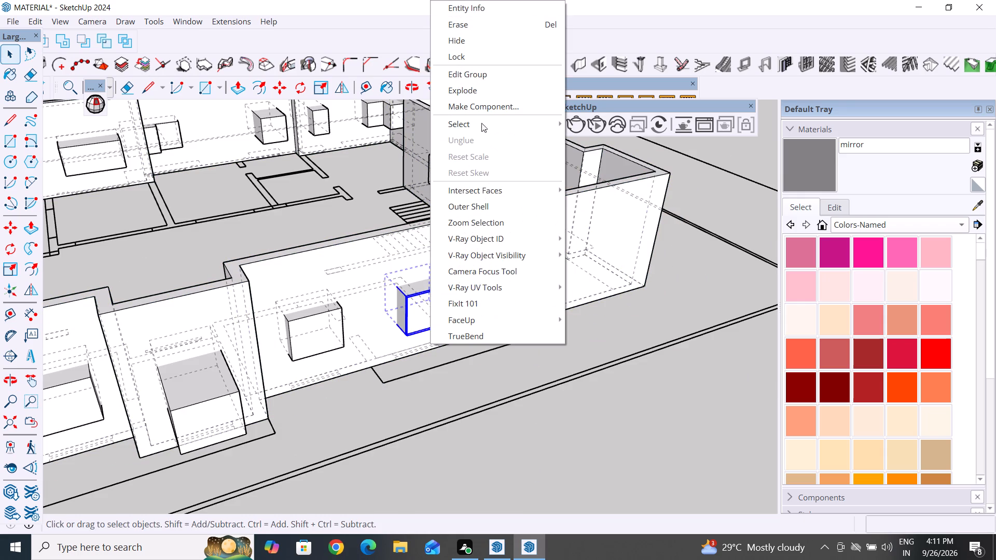
click(490, 70)
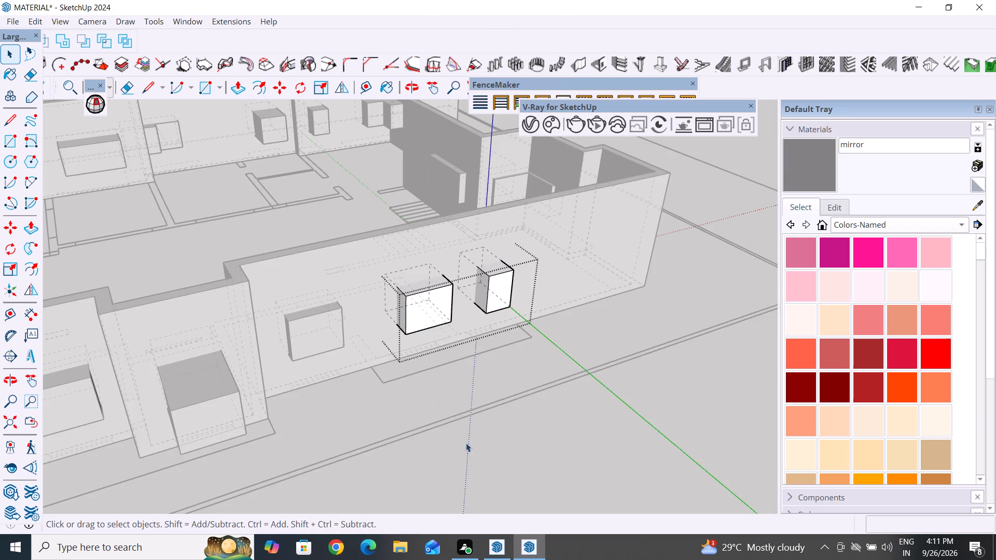
click(512, 451)
right_click(450, 305)
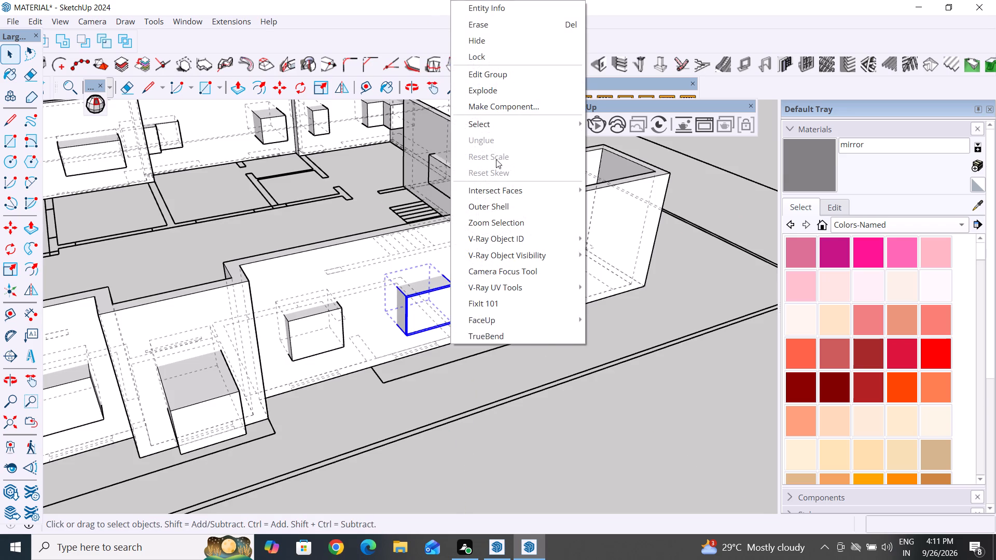
click(513, 89)
Subtract the wider of the two separated window blocks from the outer wall group near the long wall's stair end.
click(538, 449)
click(427, 300)
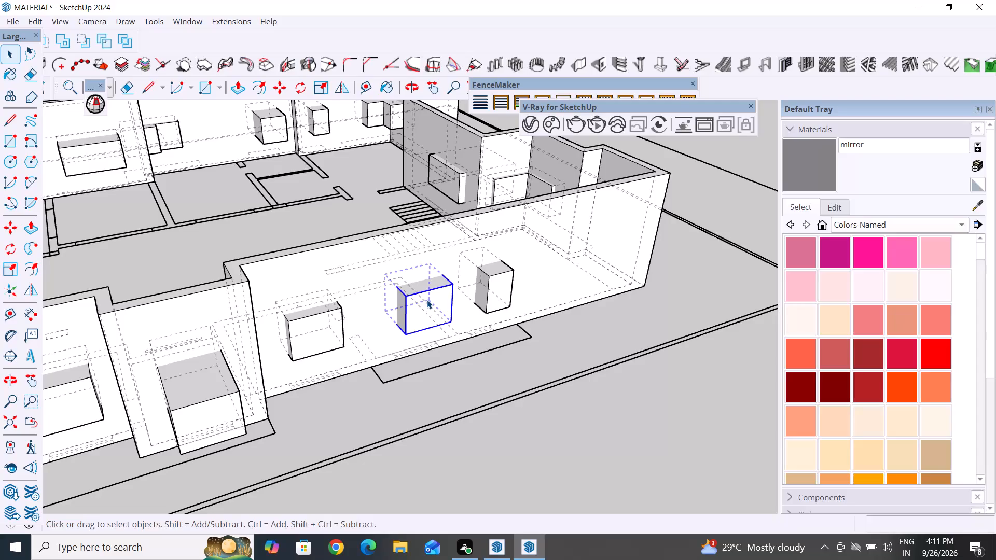
click(84, 44)
click(361, 263)
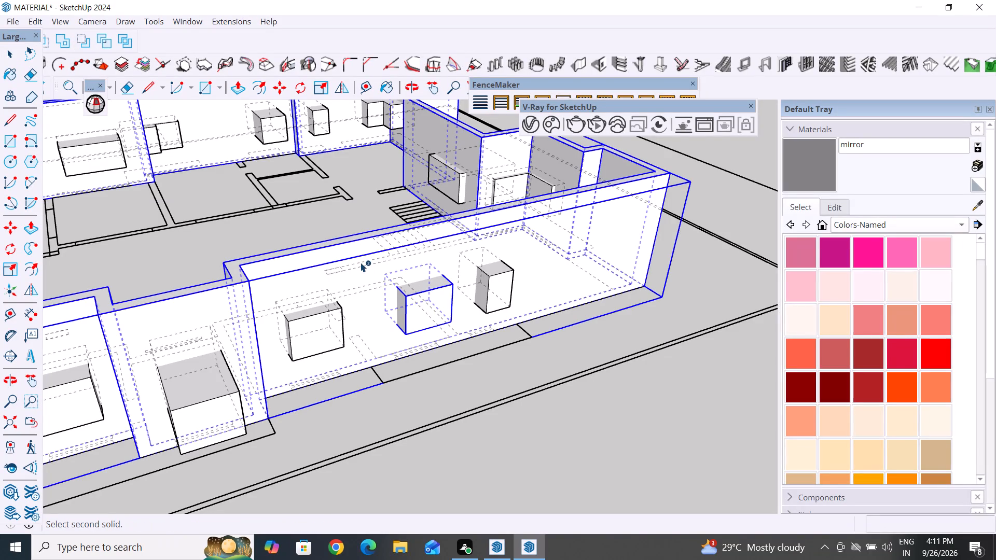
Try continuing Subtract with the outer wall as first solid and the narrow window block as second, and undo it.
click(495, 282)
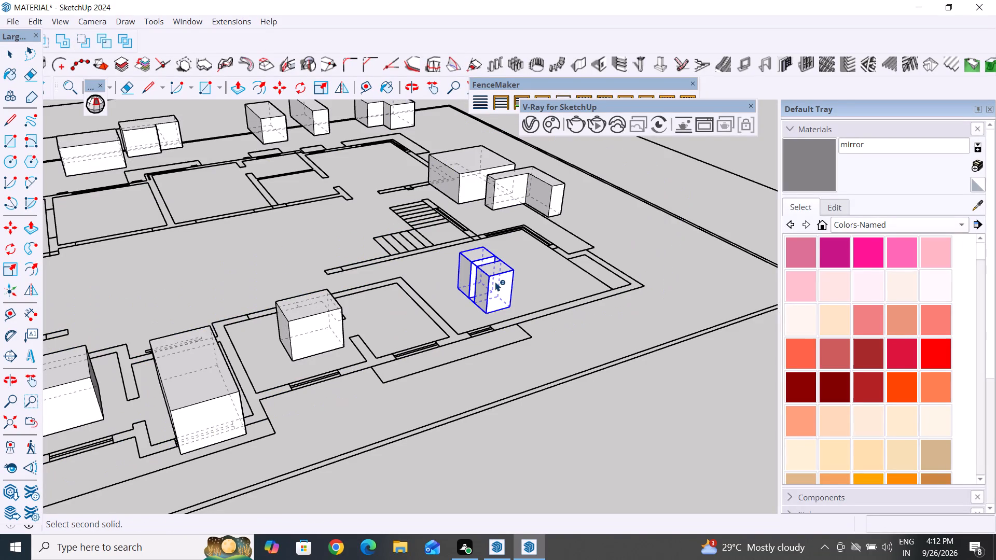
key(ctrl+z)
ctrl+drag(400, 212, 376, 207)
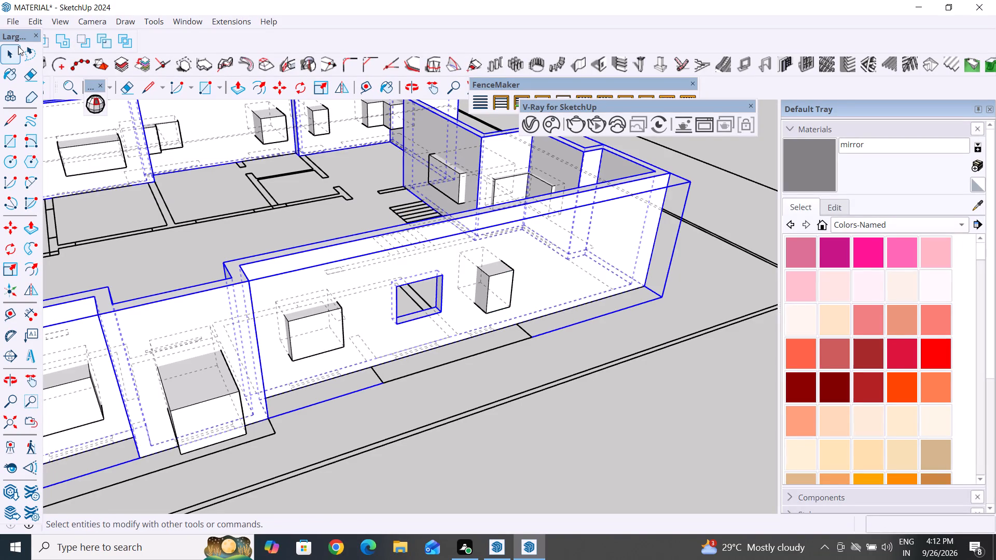
Subtract the narrow window block nearest the stair end of the long wall from the outer wall group.
click(7, 48)
click(511, 444)
click(501, 285)
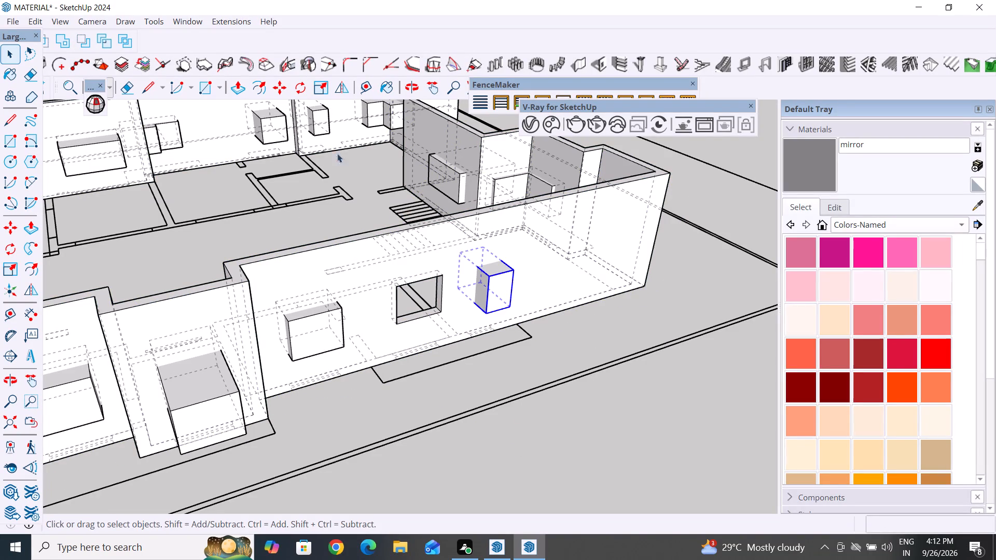
click(87, 38)
click(412, 258)
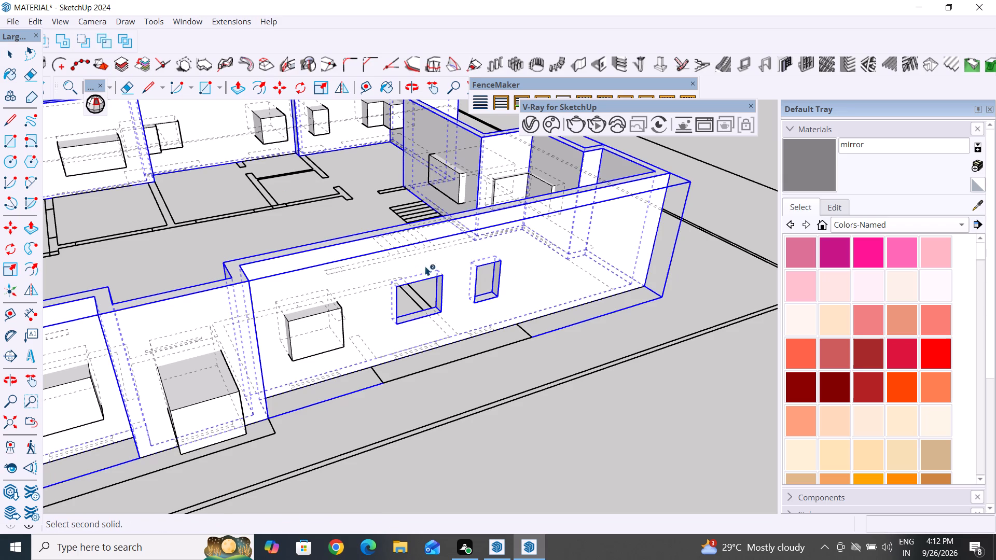
Subtract the remaining window block in the long wall's stair-end section from the outer wall group.
scroll(600, 381, down, 6)
middle_drag(530, 437, 506, 449)
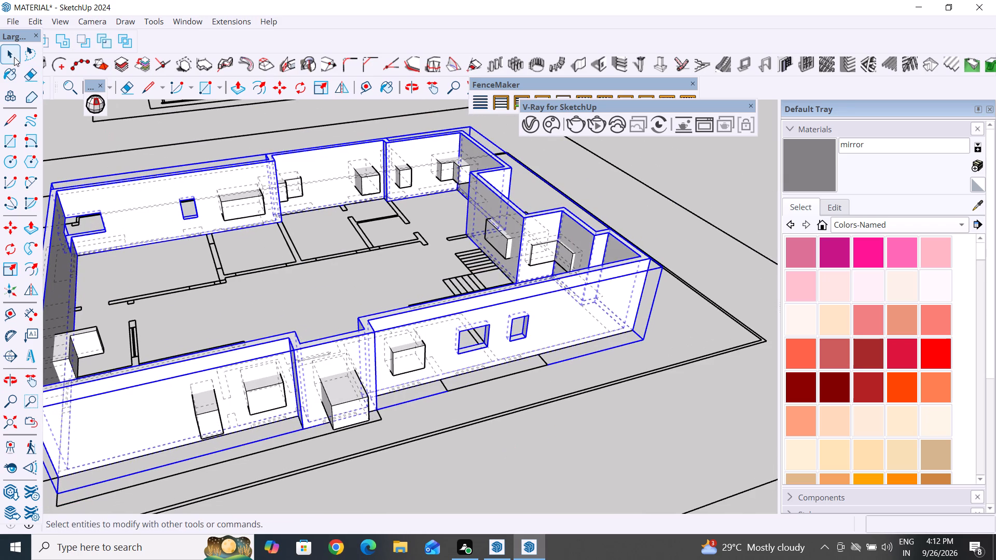
click(13, 56)
click(556, 467)
click(410, 365)
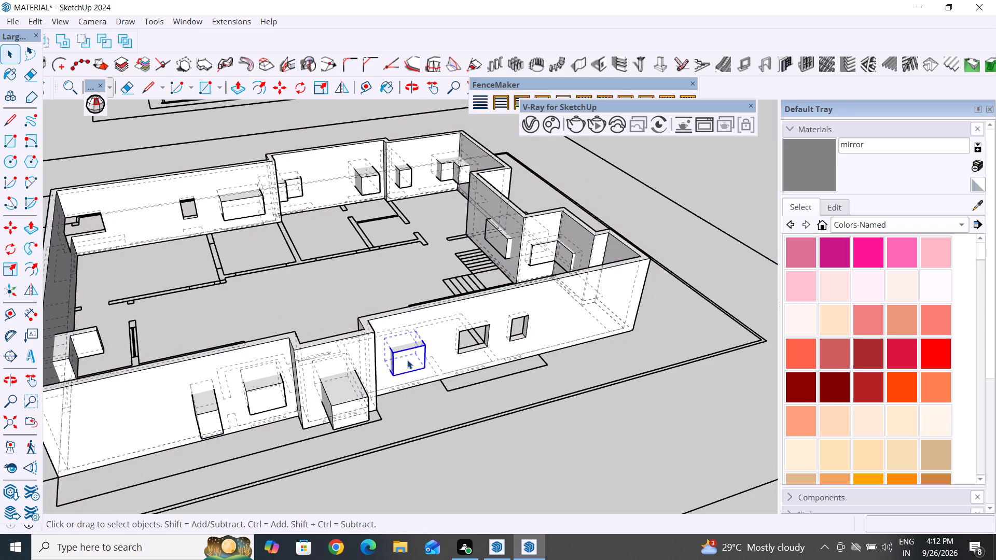
click(82, 38)
click(432, 328)
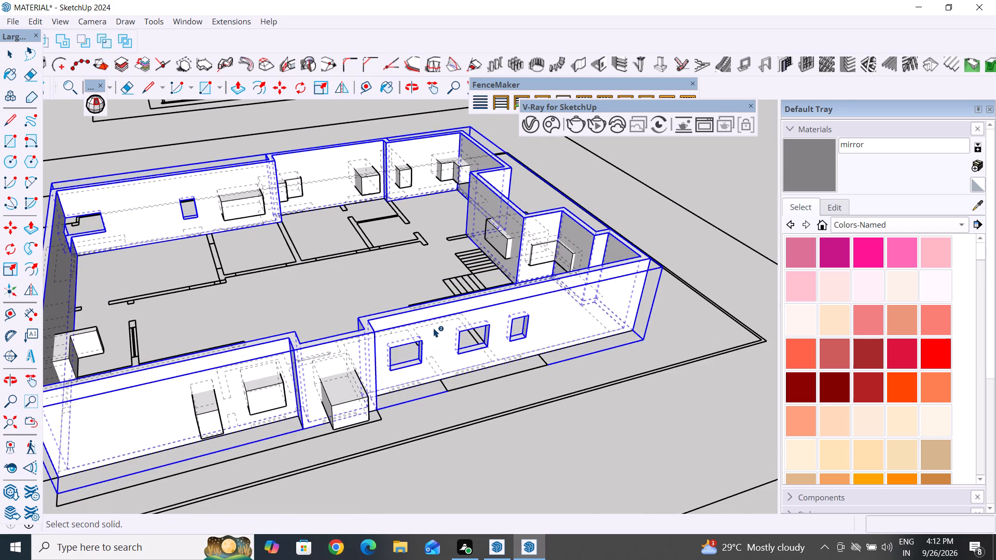
Subtract the deep window block in the long wall's short middle section between the two jogs from the outer wall group.
scroll(646, 436, down, 6)
click(9, 48)
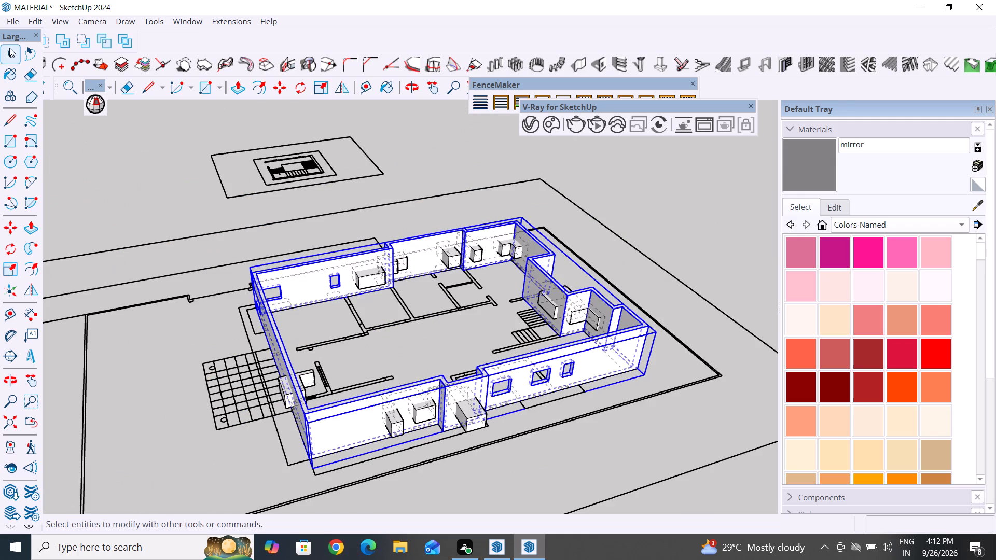
click(479, 416)
scroll(490, 435, up, 4)
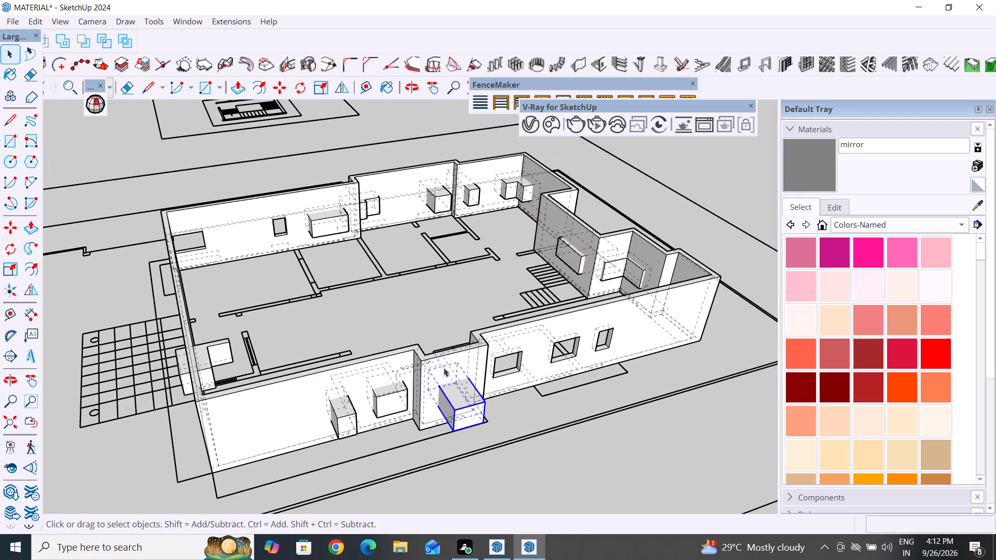
click(89, 31)
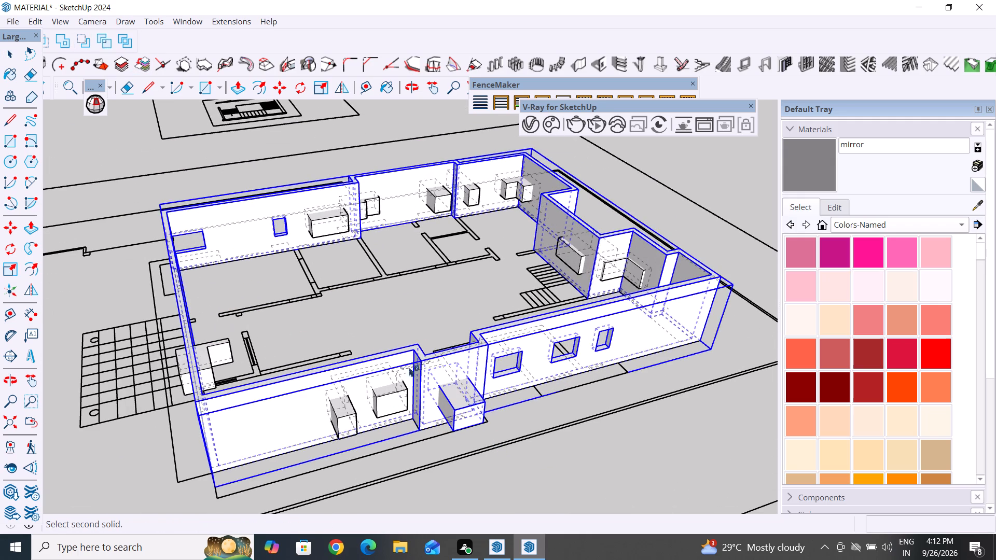
click(420, 356)
Subtract the wider window block in the long wall's paved-grid-end section, beside the middle jog, from the outer wall group.
scroll(679, 384, down, 7)
middle_drag(562, 427, 590, 313)
scroll(518, 306, up, 10)
scroll(556, 360, up, 6)
middle_drag(548, 324, 550, 286)
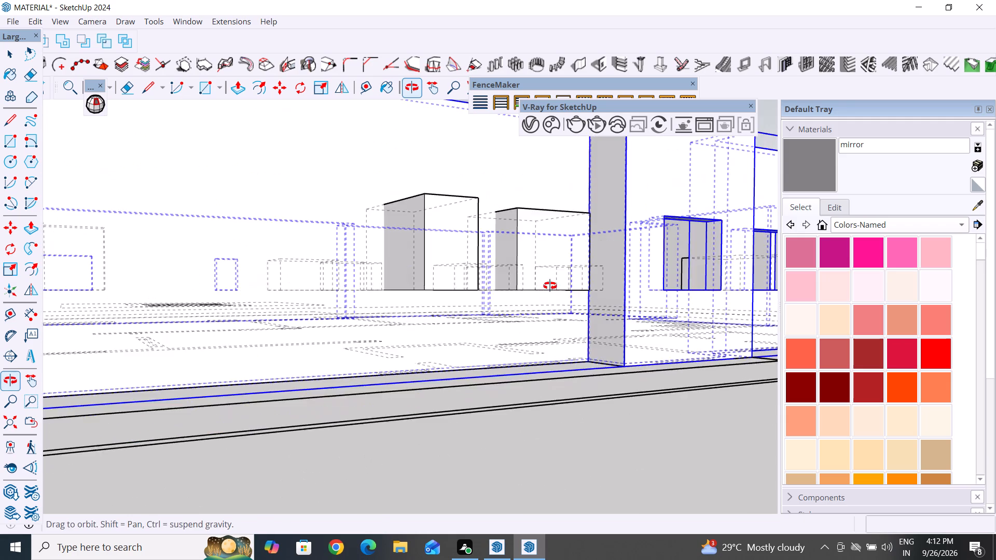
middle_drag(550, 286, 491, 334)
click(2, 56)
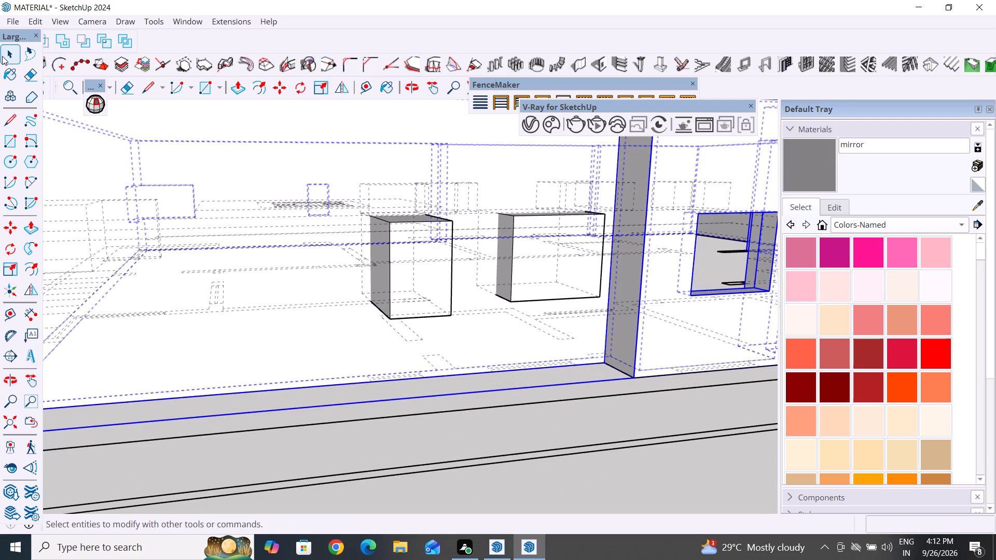
click(553, 269)
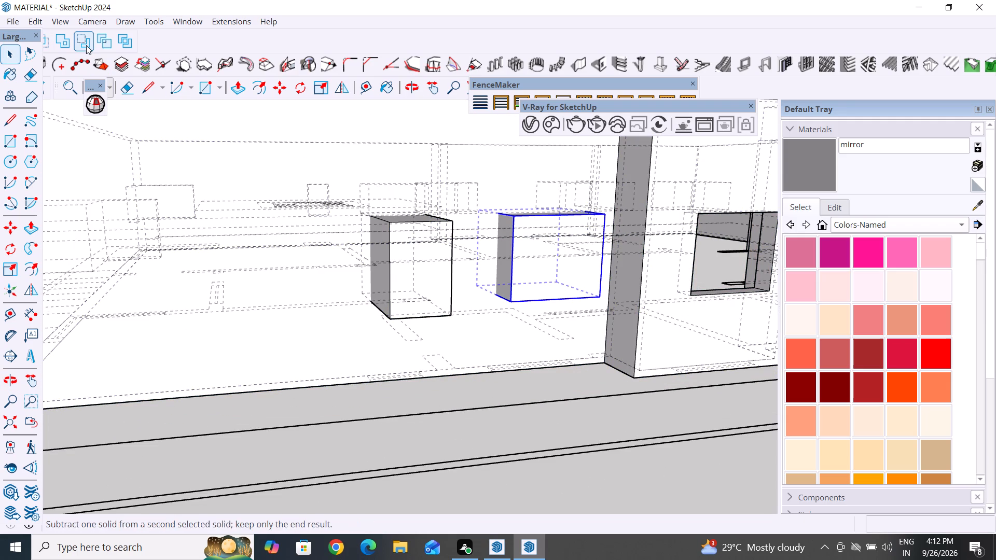
click(85, 44)
click(488, 157)
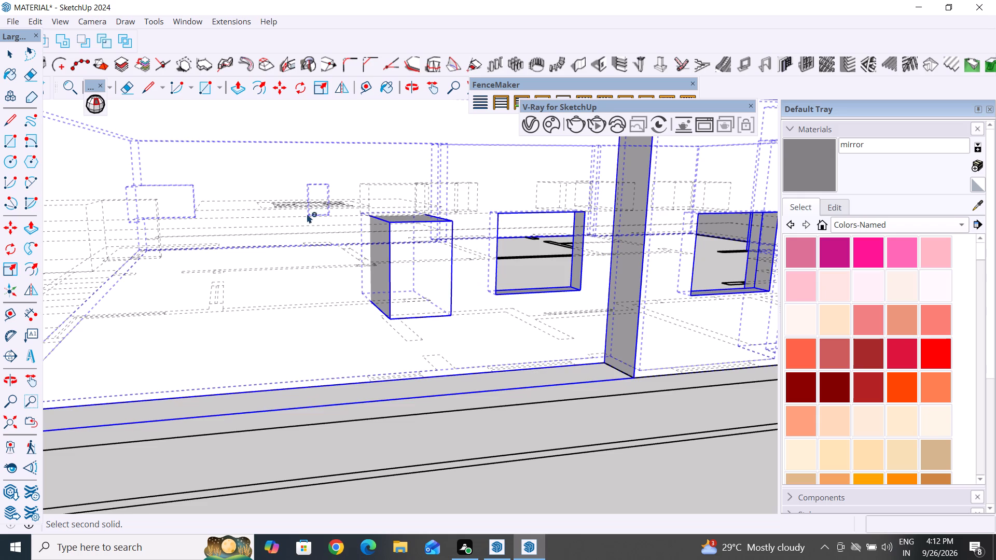
Subtract the narrower window block in the same paved-grid-end section of the long wall from the outer wall group.
click(12, 50)
click(439, 244)
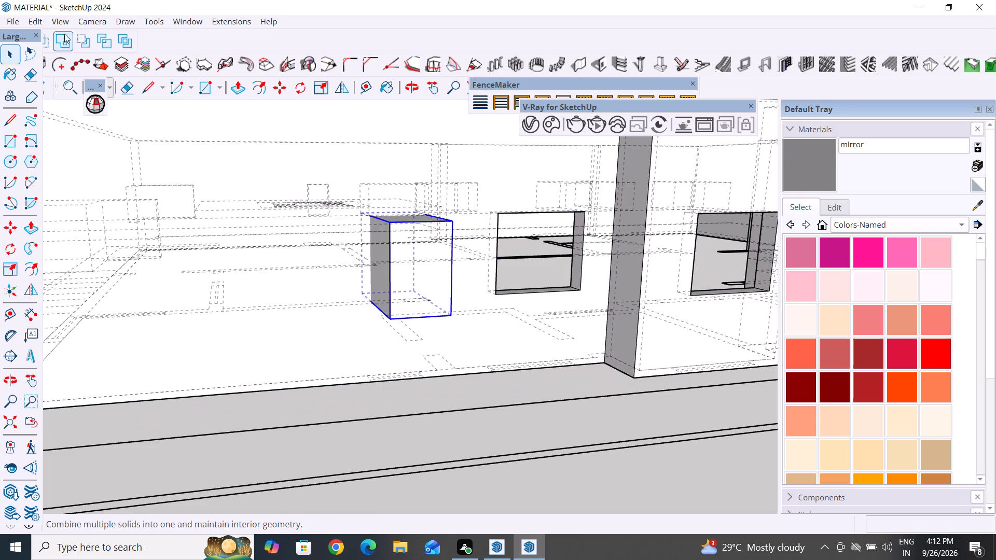
click(86, 43)
click(233, 181)
Subtract the window block in the paved-grid end wall from the outer wall group.
scroll(672, 241, down, 13)
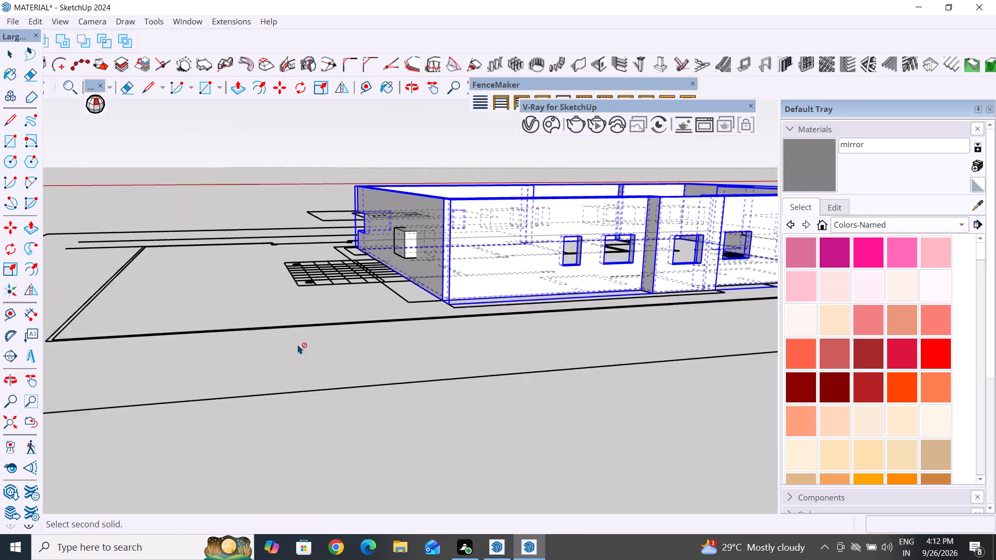
middle_drag(296, 346, 634, 439)
scroll(317, 459, down, 7)
middle_drag(572, 441, 663, 411)
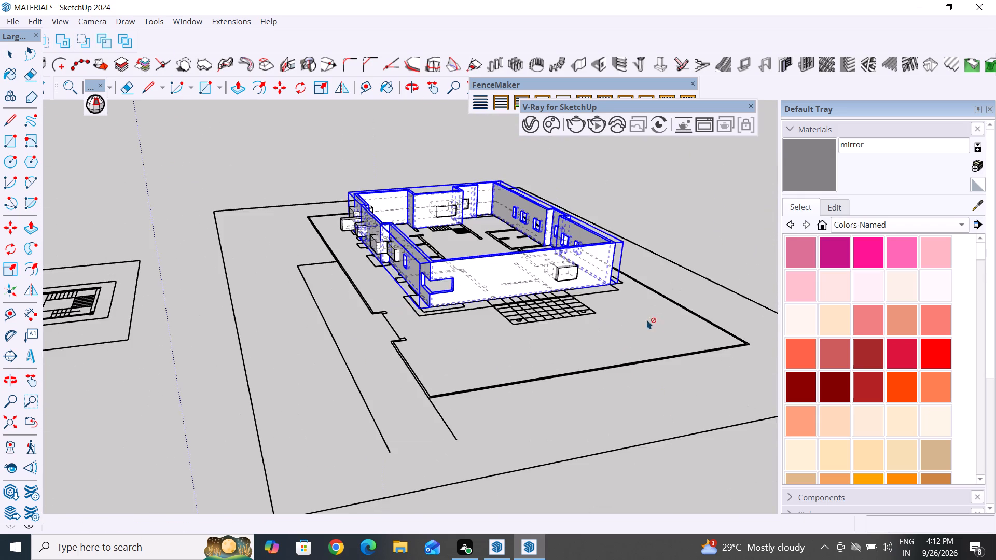
scroll(647, 279, up, 12)
middle_drag(449, 349, 594, 317)
scroll(595, 312, down, 6)
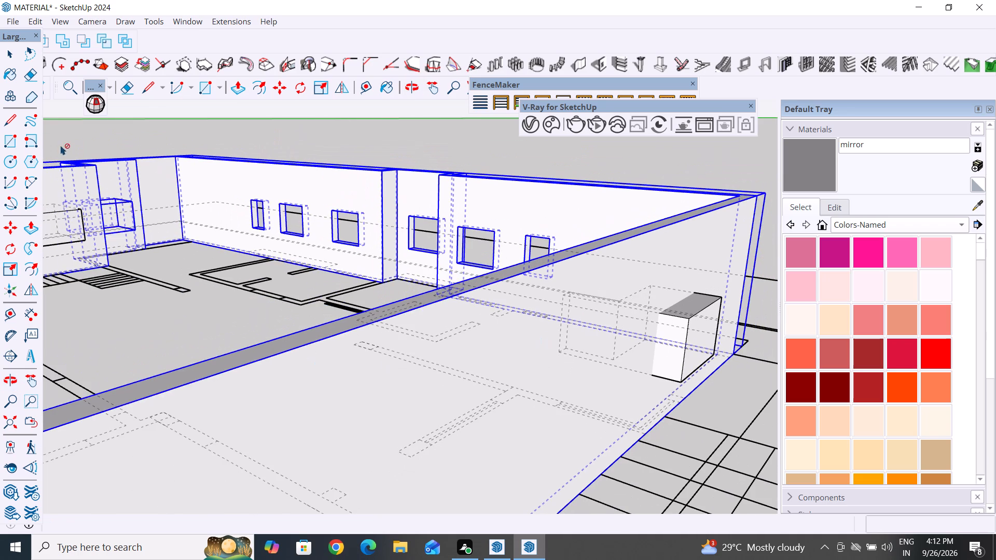
click(21, 61)
click(5, 59)
click(676, 340)
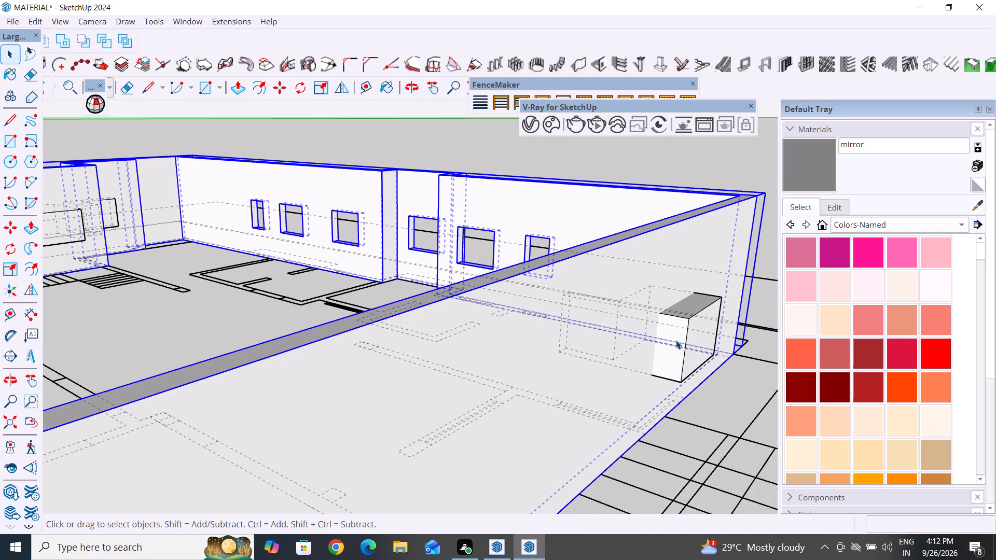
click(85, 39)
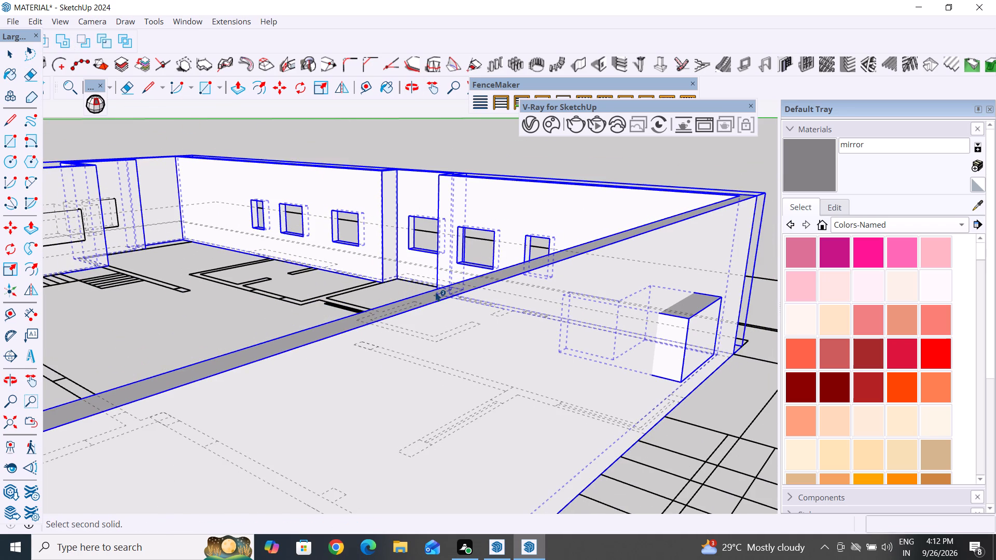
click(435, 292)
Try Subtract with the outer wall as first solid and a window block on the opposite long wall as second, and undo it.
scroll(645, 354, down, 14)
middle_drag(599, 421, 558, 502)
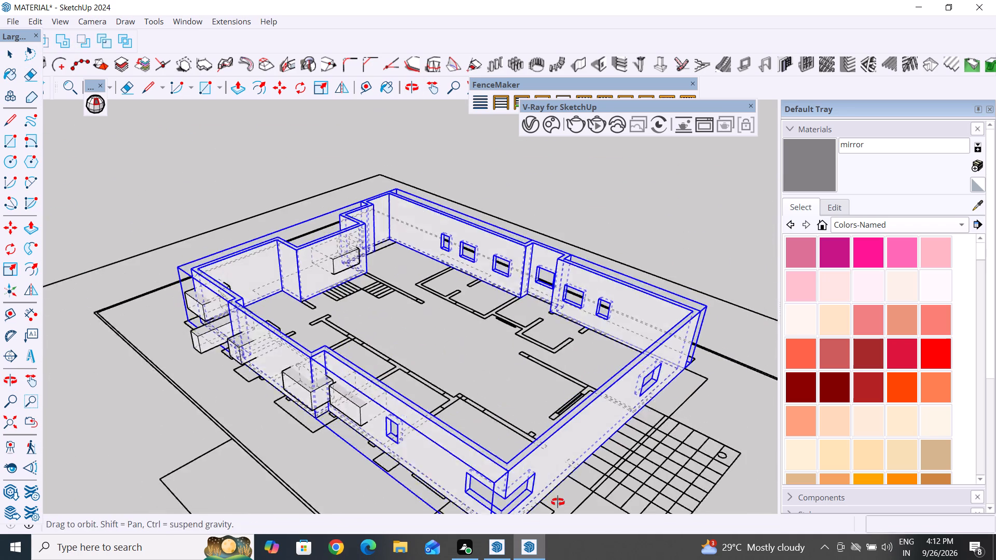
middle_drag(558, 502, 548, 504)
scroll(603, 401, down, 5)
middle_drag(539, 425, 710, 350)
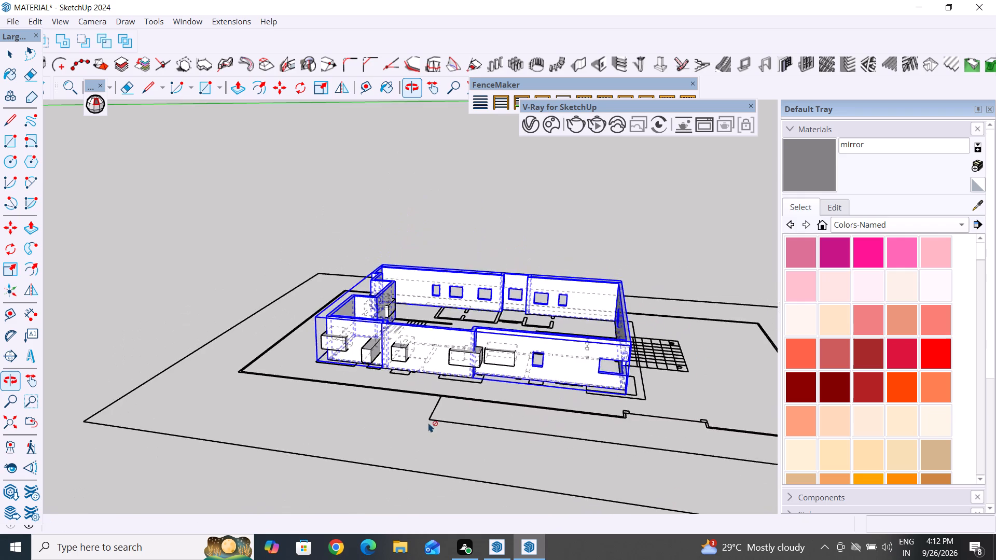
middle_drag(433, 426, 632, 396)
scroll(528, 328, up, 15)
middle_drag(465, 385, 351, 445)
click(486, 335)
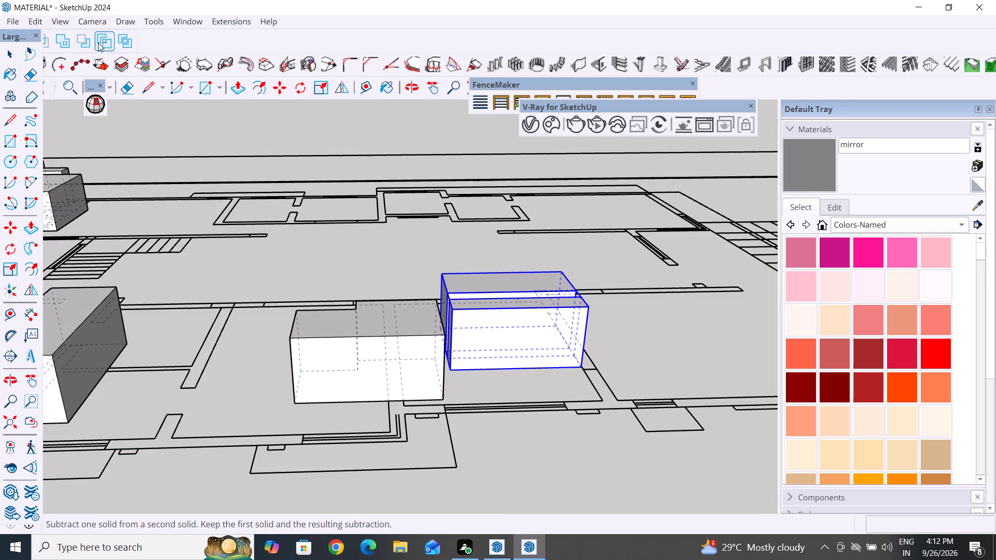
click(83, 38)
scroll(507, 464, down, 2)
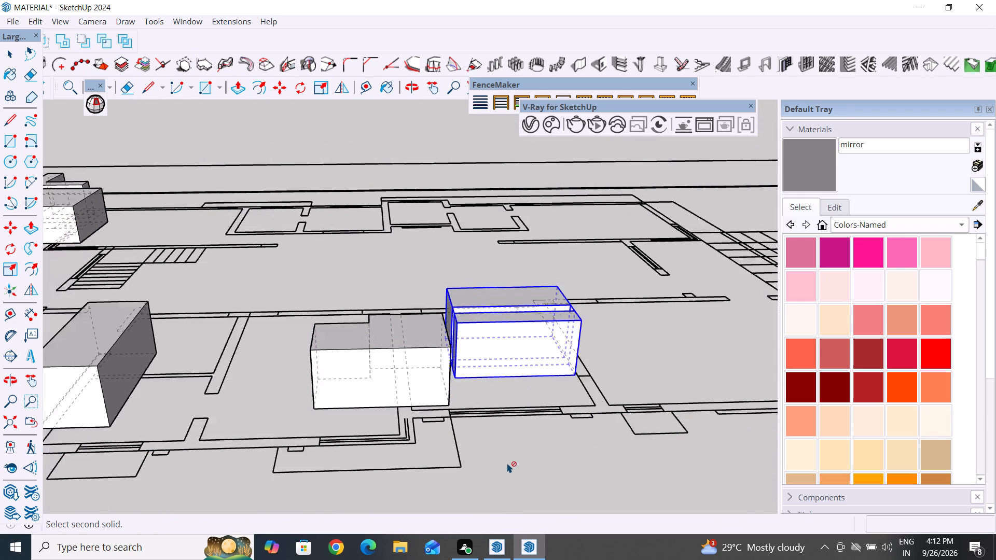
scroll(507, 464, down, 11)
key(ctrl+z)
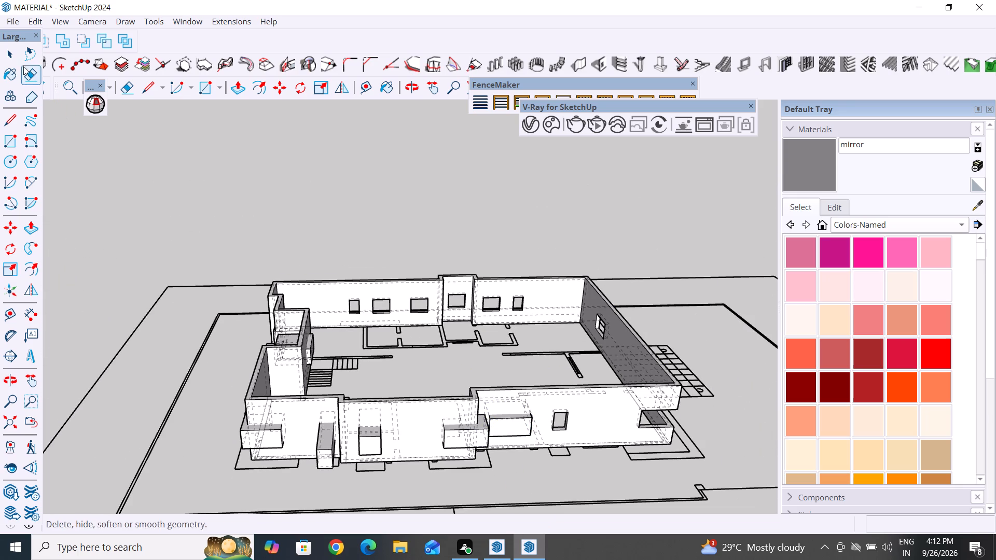
Subtract the wide window block between the small cut window and the jog of the opposite long wall from the outer wall group.
click(11, 51)
click(524, 421)
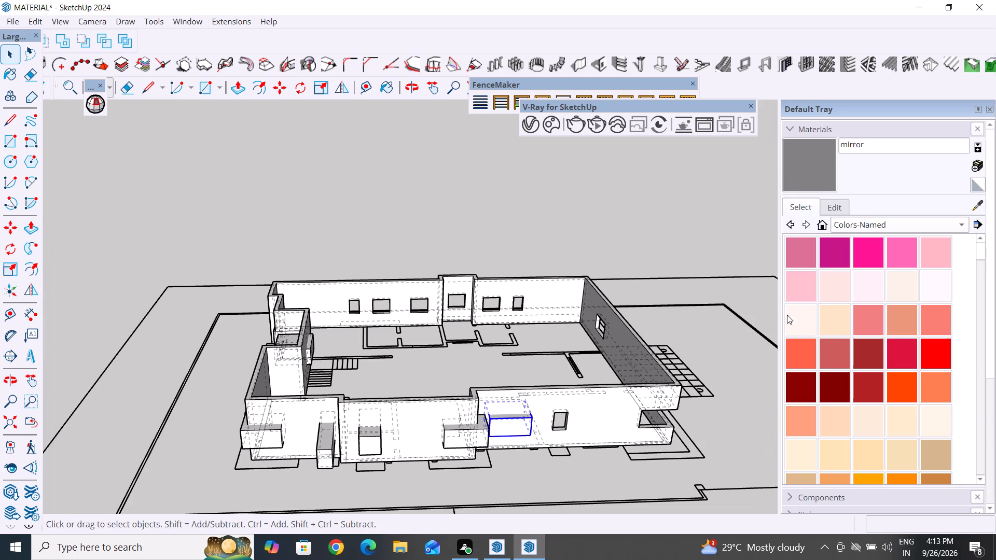
click(83, 35)
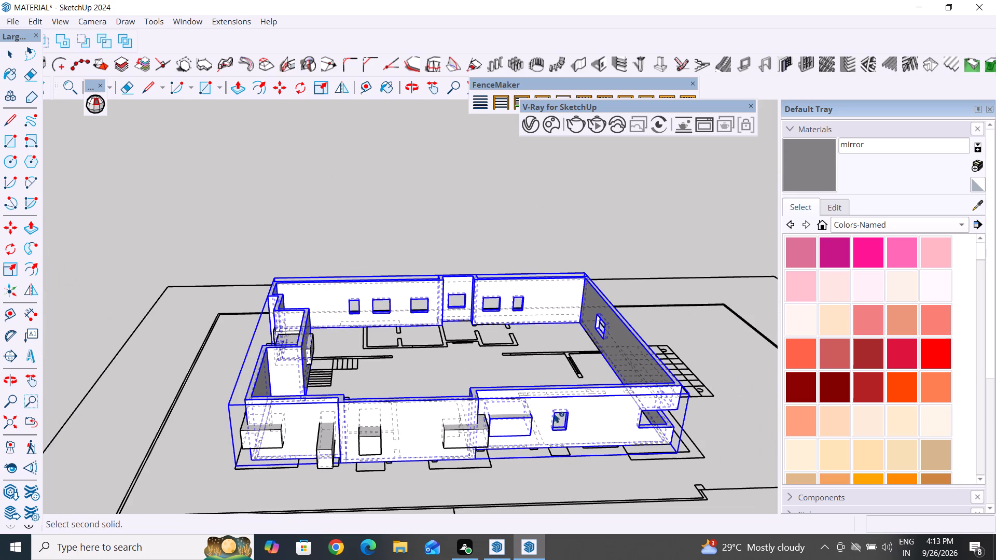
click(548, 408)
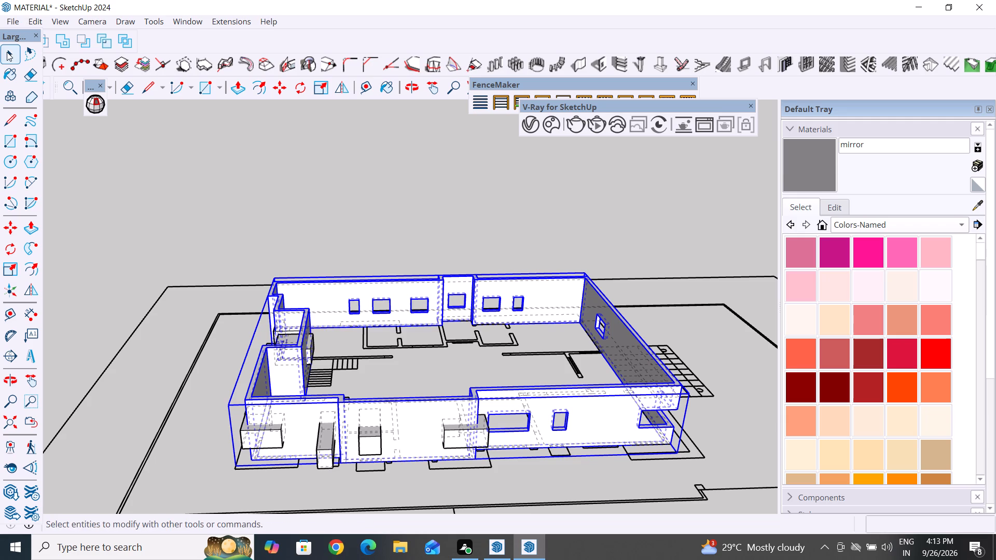
Subtract the corner window block at the jog of the same long wall from the outer wall group.
click(7, 52)
click(463, 439)
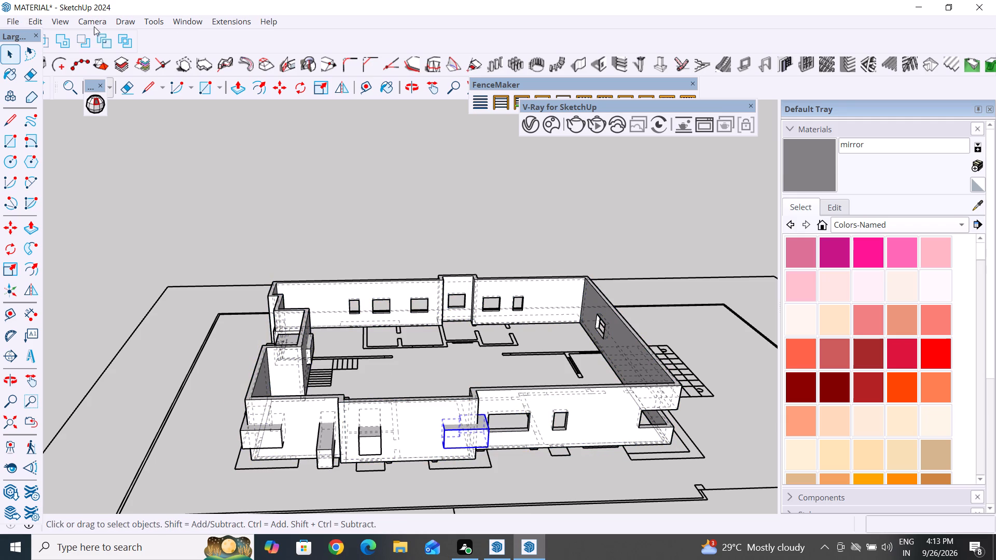
click(80, 41)
click(426, 412)
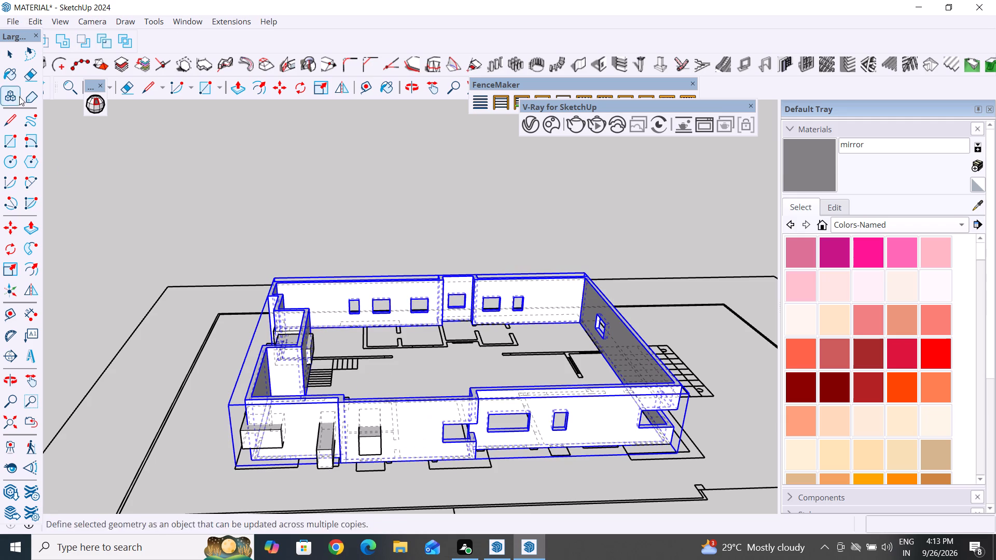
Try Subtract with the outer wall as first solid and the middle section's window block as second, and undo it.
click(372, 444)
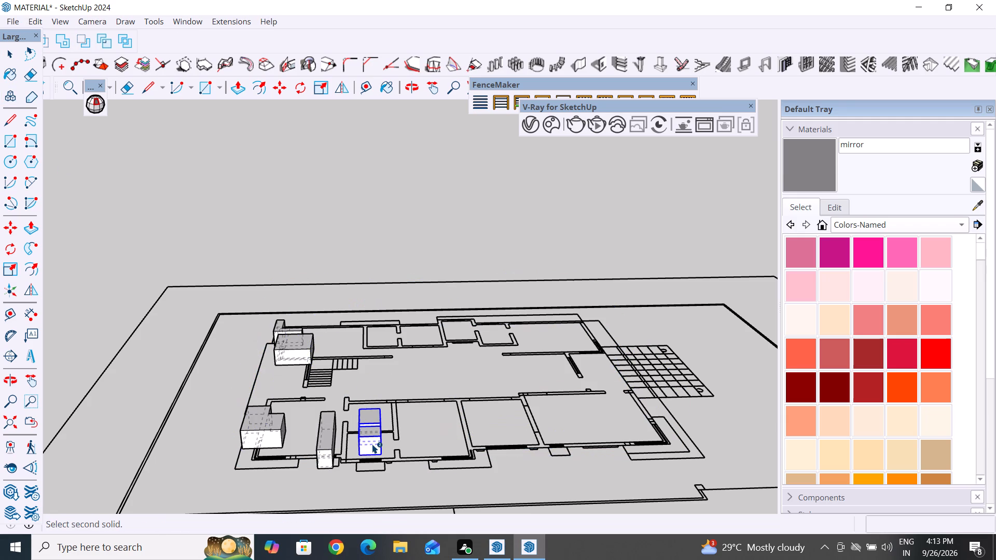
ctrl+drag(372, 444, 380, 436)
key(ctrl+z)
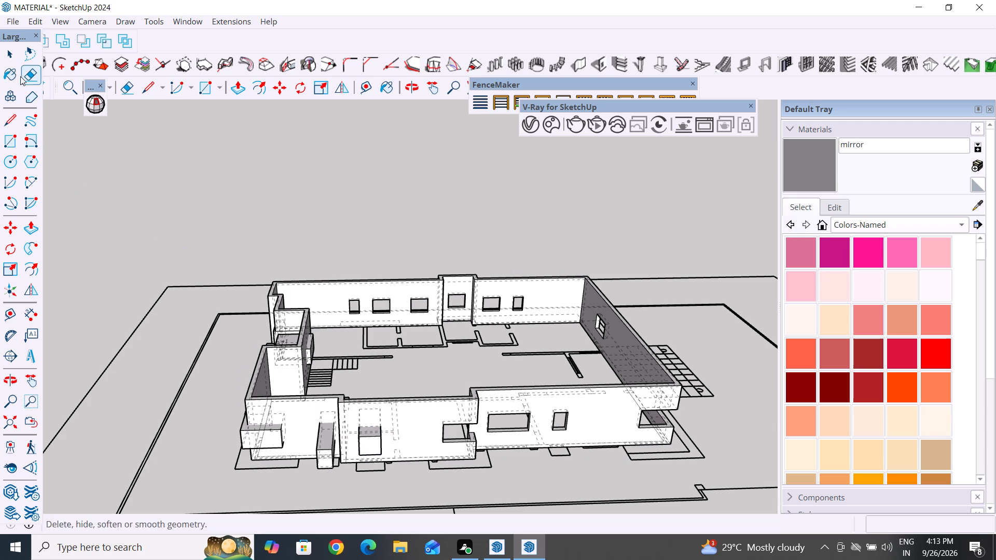
Subtract the window block in the middle section of the long wall with the corner windows from the outer wall group.
click(15, 58)
click(371, 441)
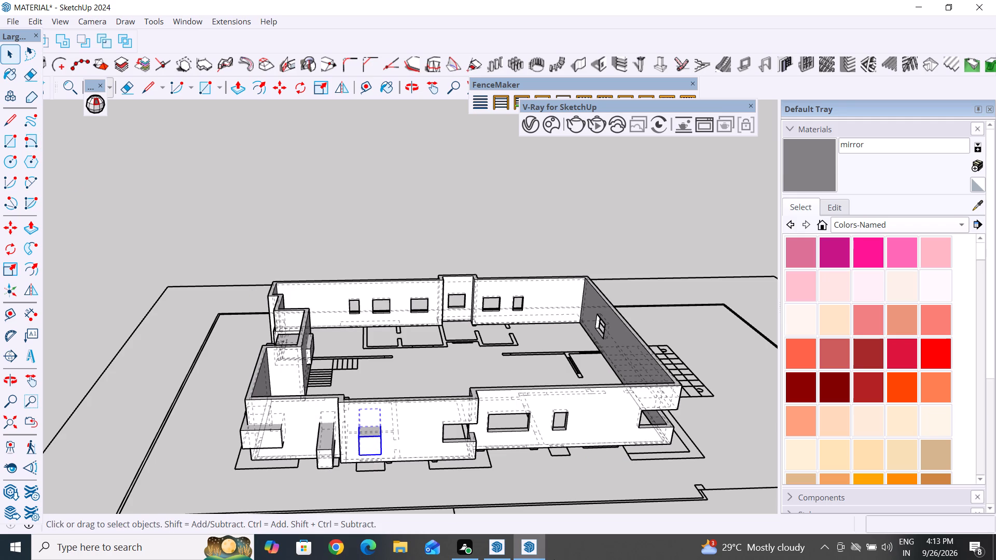
click(80, 43)
click(410, 426)
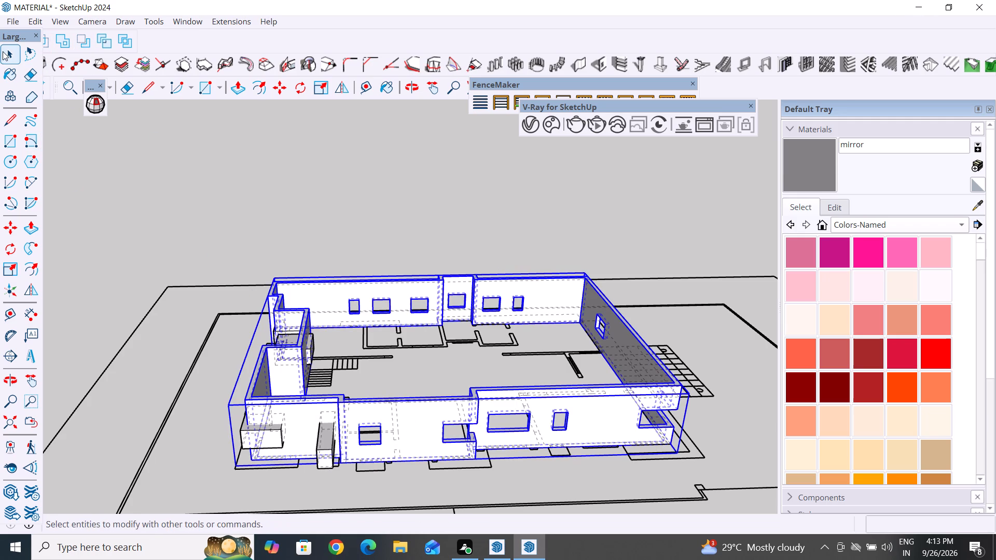
click(3, 51)
click(100, 147)
Subtract the narrow window block in the same long wall's end section, beside the second jog, from the outer wall group.
click(325, 457)
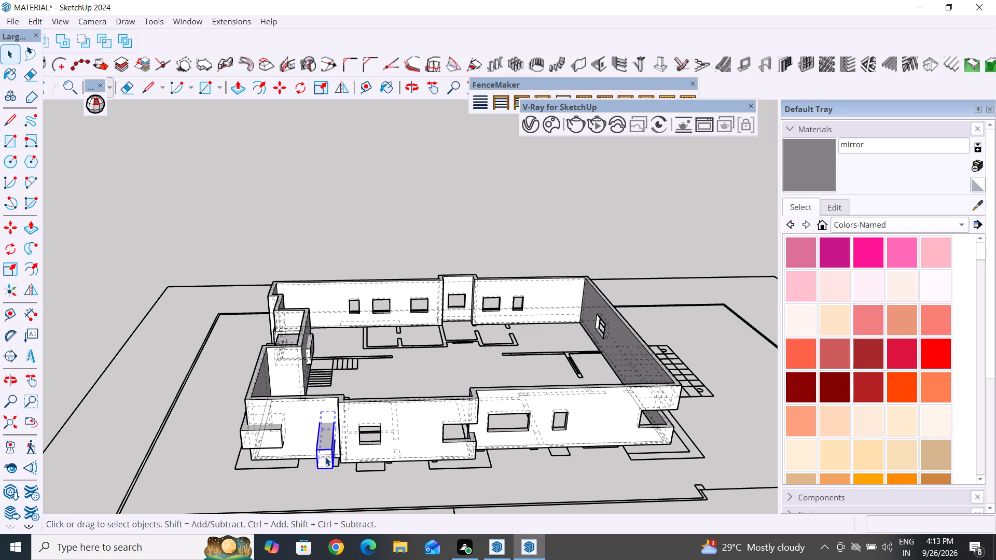
click(76, 37)
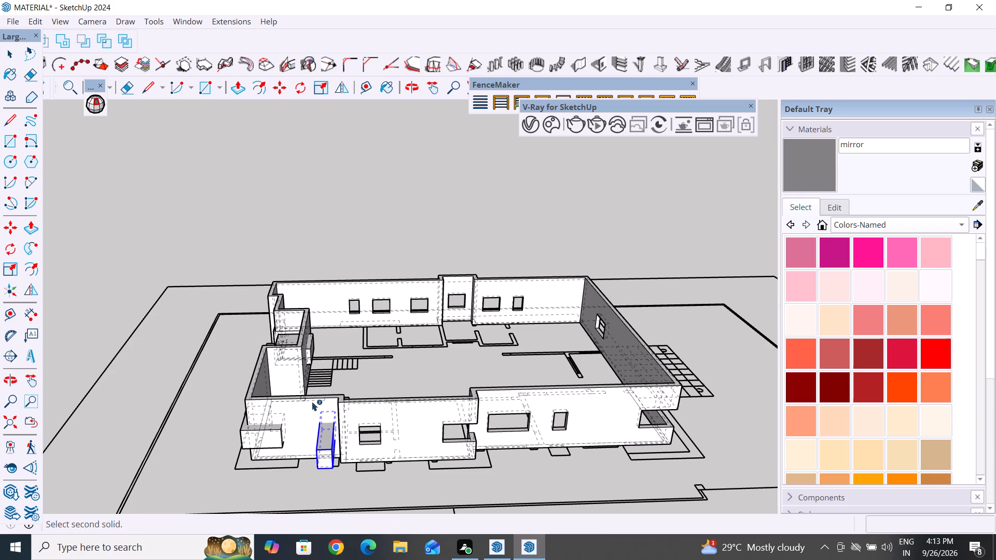
click(315, 414)
click(7, 53)
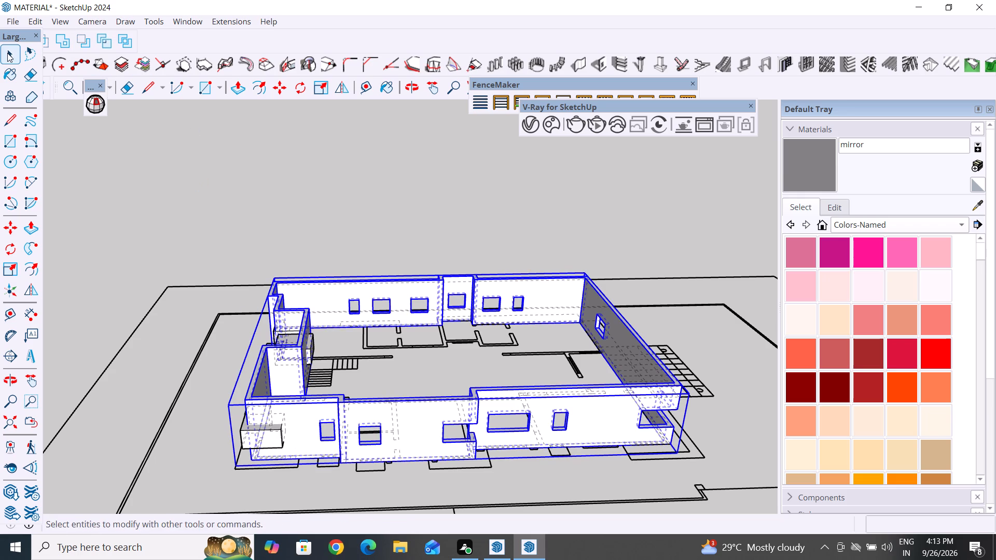
click(178, 171)
Subtract the corner window block at the stair-side end of the same long wall from the outer wall group.
click(261, 449)
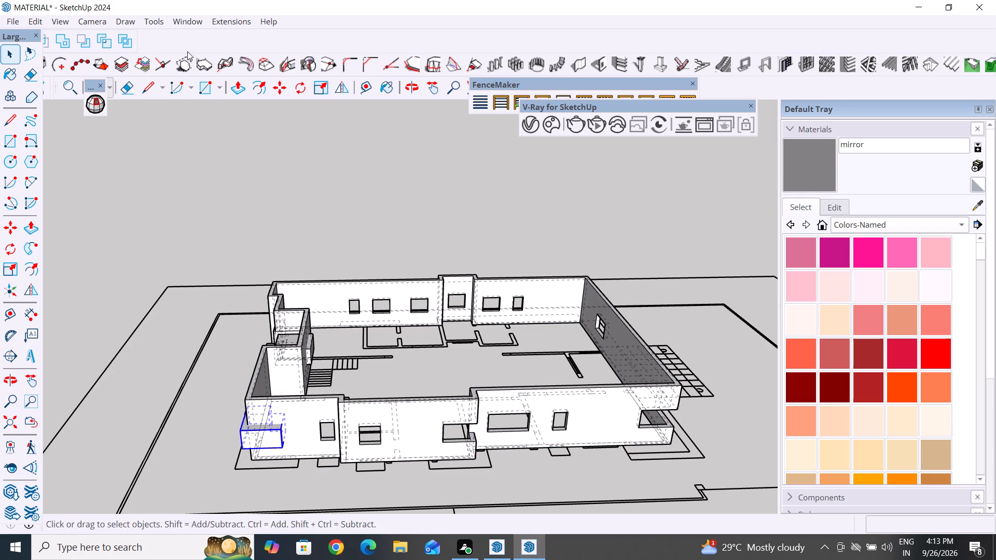
click(76, 45)
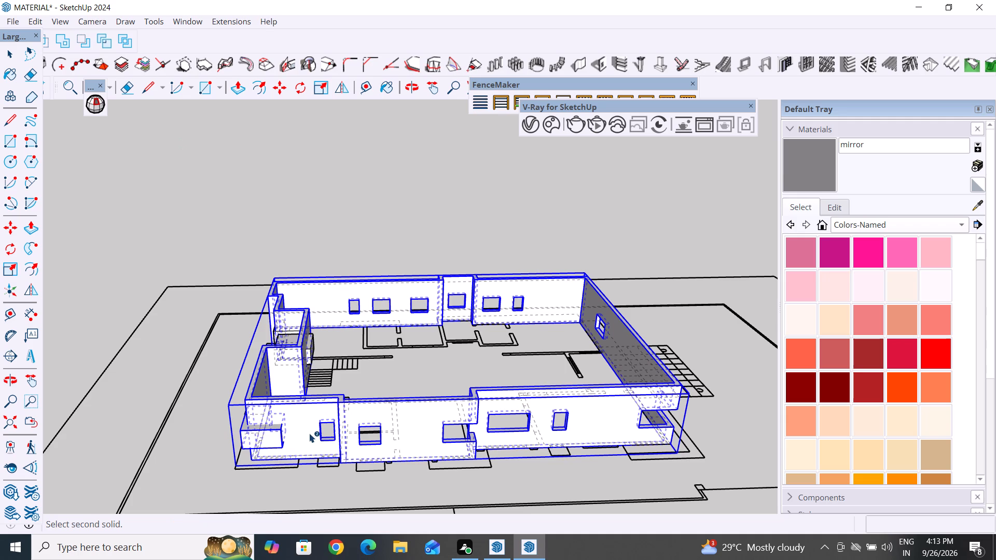
click(309, 433)
Subtract the corner window block at the projecting jog of the stair-side end wall from the outer wall group.
scroll(538, 358, down, 7)
middle_drag(460, 418, 632, 461)
scroll(446, 359, up, 5)
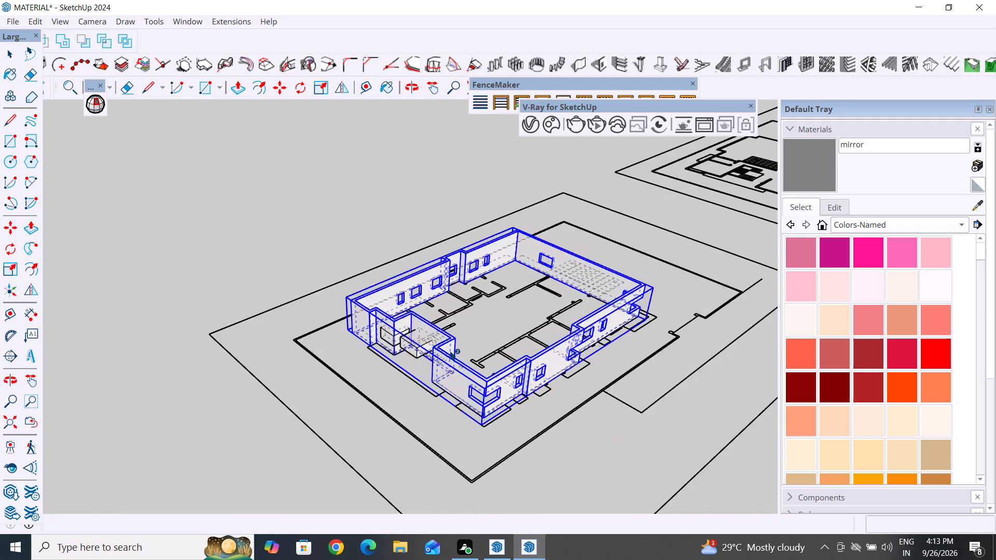
middle_drag(392, 447, 608, 442)
scroll(452, 317, up, 9)
middle_drag(347, 401, 505, 456)
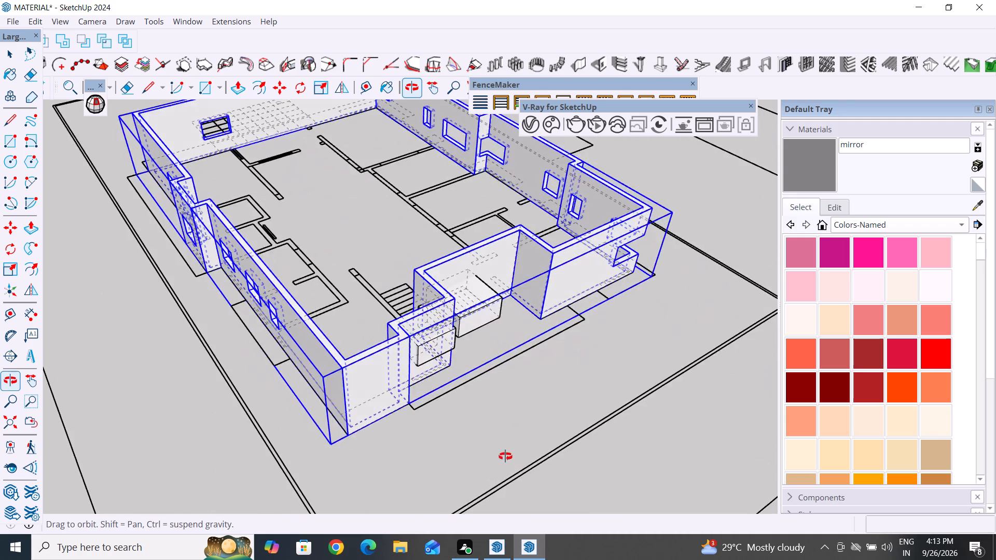
middle_drag(505, 456, 316, 419)
click(10, 57)
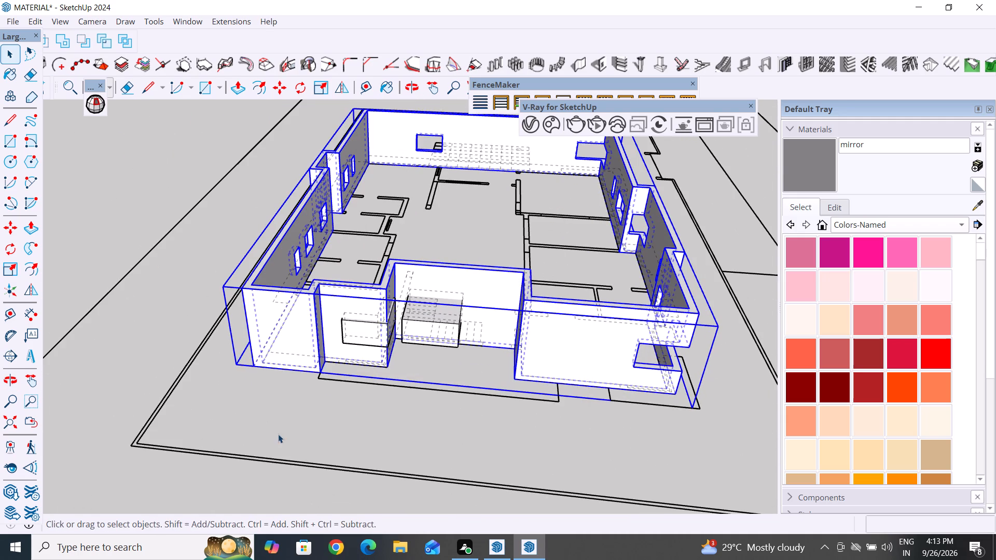
click(278, 434)
click(382, 322)
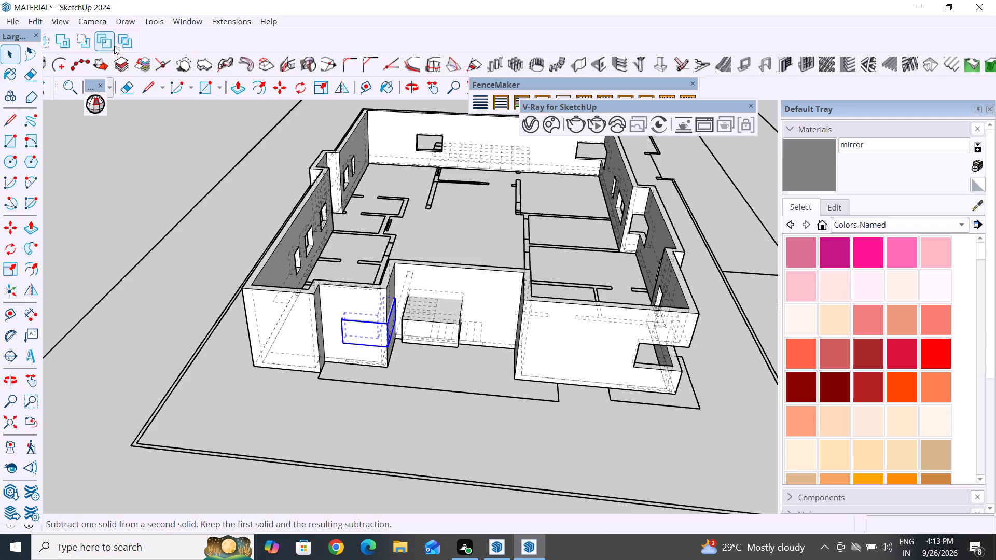
click(91, 35)
click(287, 324)
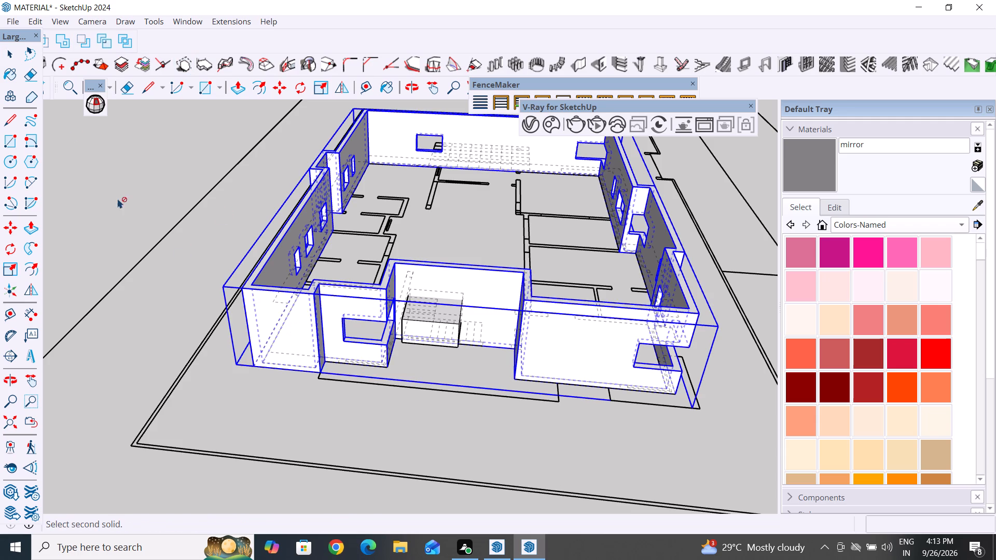
click(17, 52)
Examine the outer wall group from several sides to check its window openings.
scroll(324, 522, down, 6)
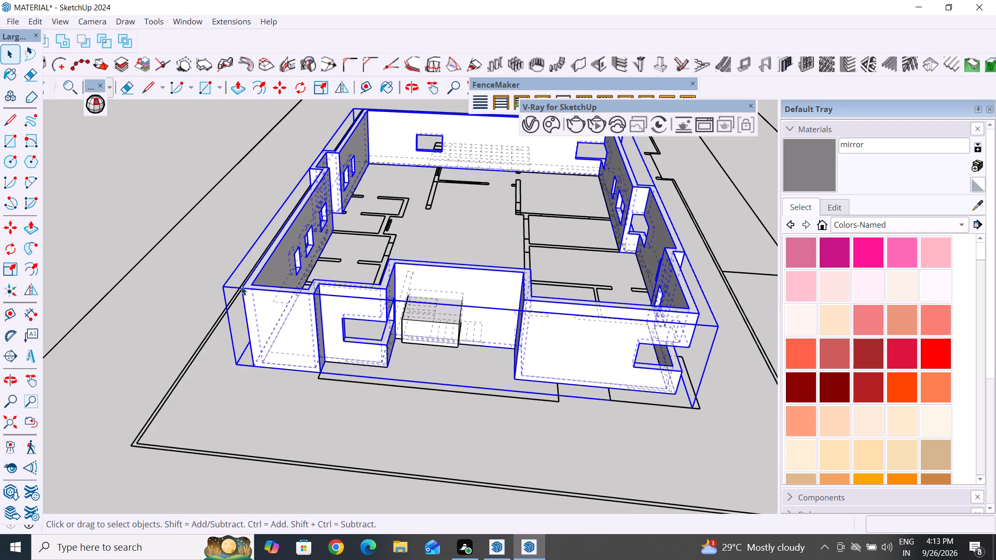
scroll(241, 286, down, 3)
middle_drag(229, 428, 542, 468)
scroll(542, 465, down, 5)
middle_drag(381, 413, 583, 341)
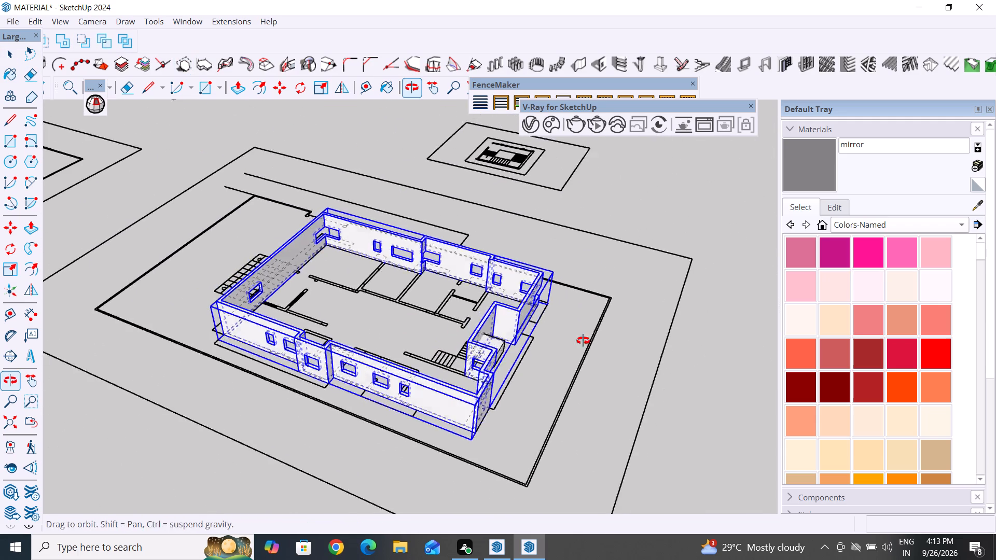
middle_drag(583, 341, 634, 304)
middle_drag(269, 383, 684, 436)
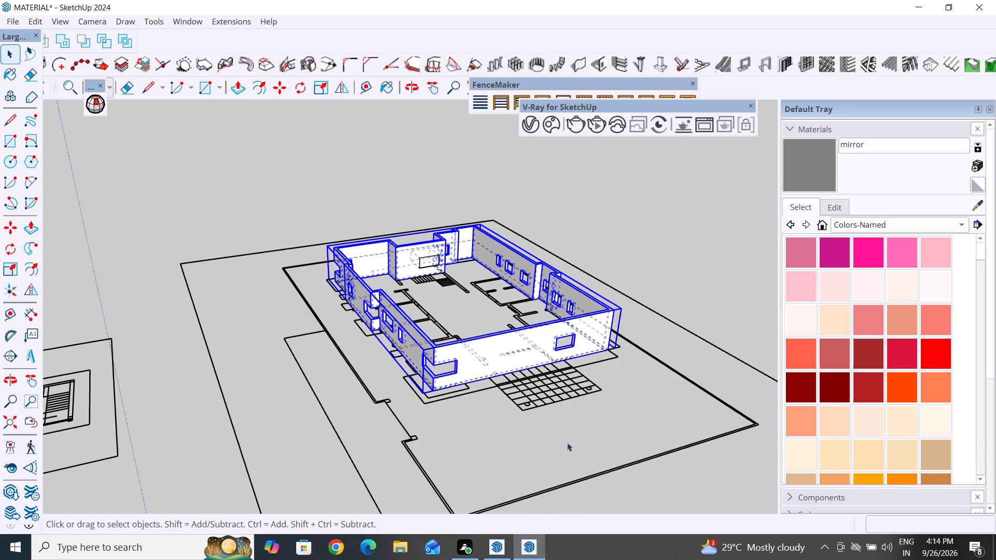
click(639, 427)
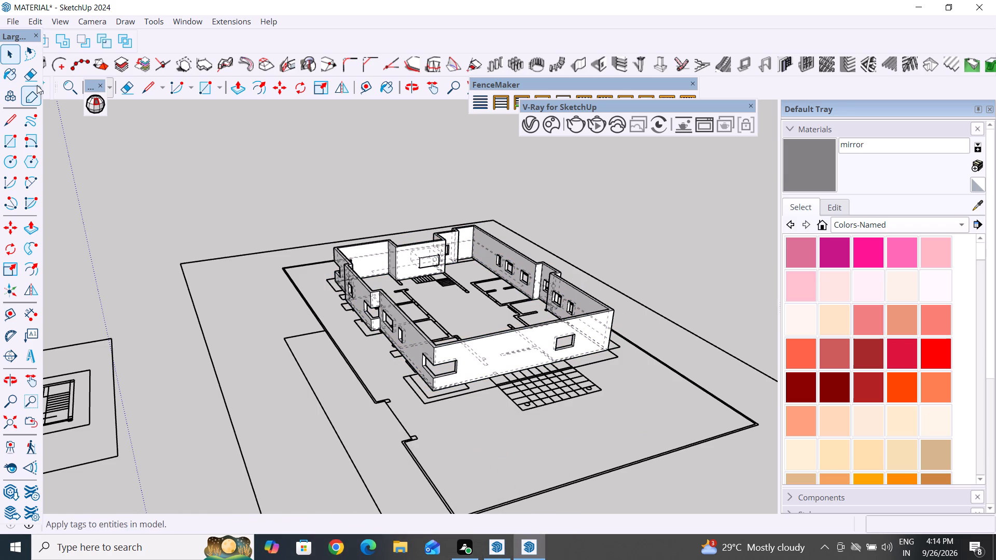
click(11, 55)
click(198, 176)
drag(241, 248, 523, 371)
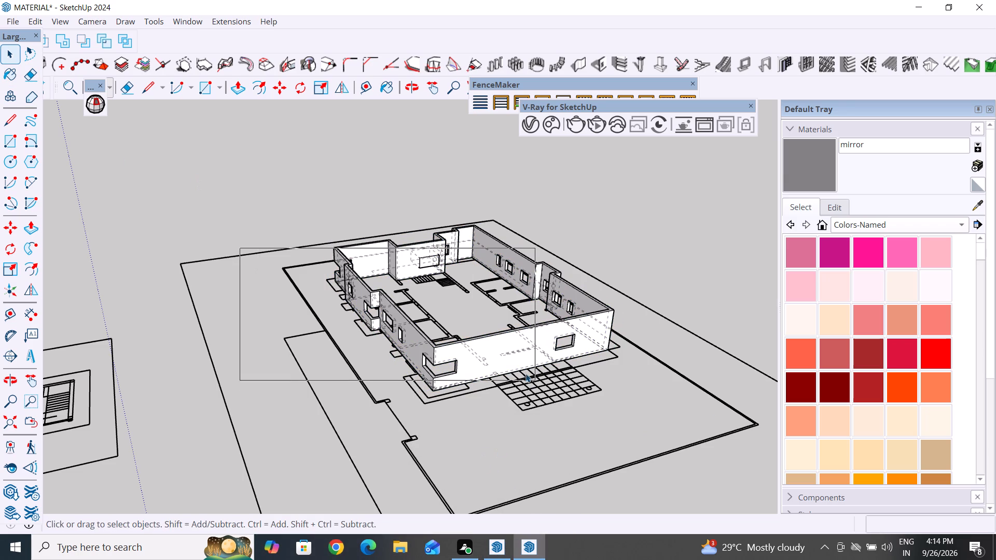
click(268, 363)
click(485, 351)
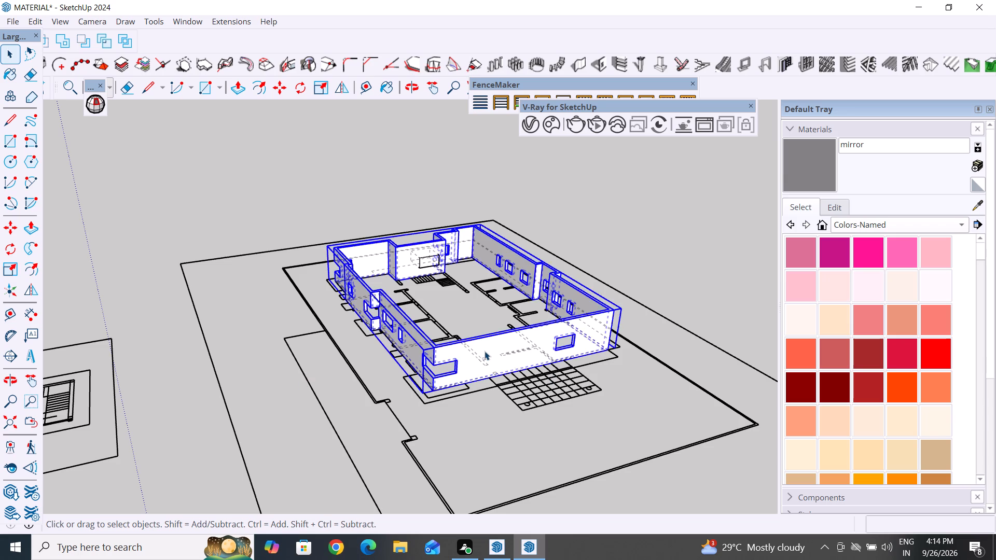
middle_drag(612, 415, 506, 440)
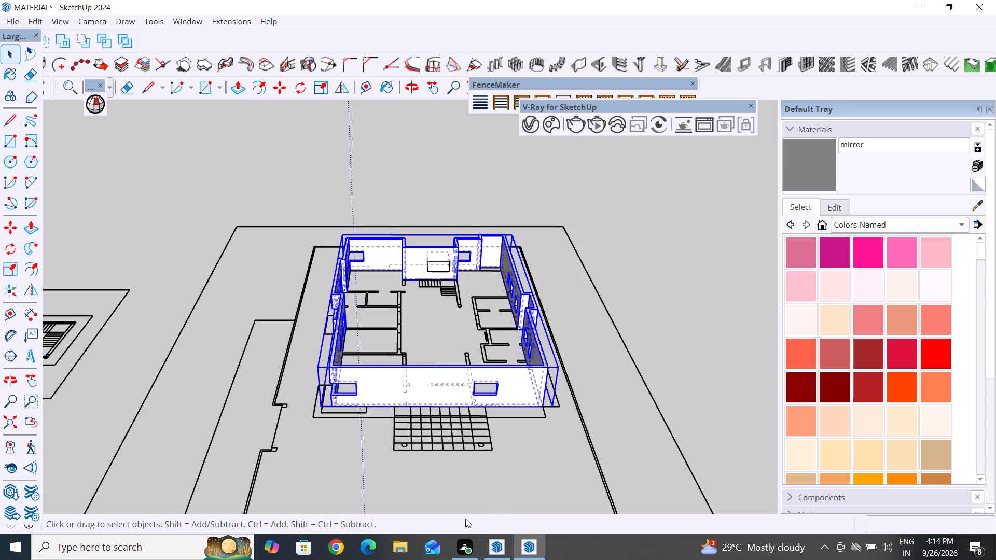
Turn off the dashed back edges display for the model.
text(kk)
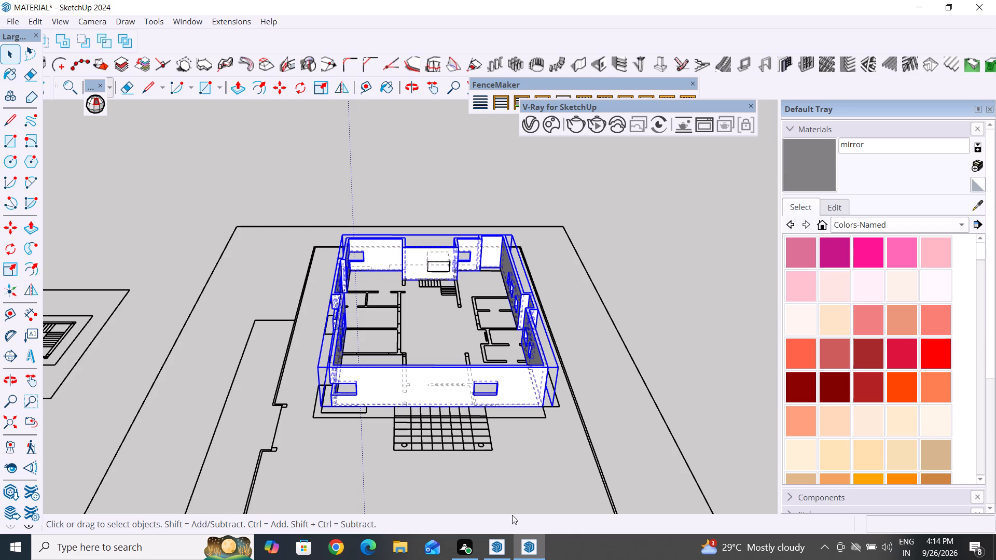
key(k)
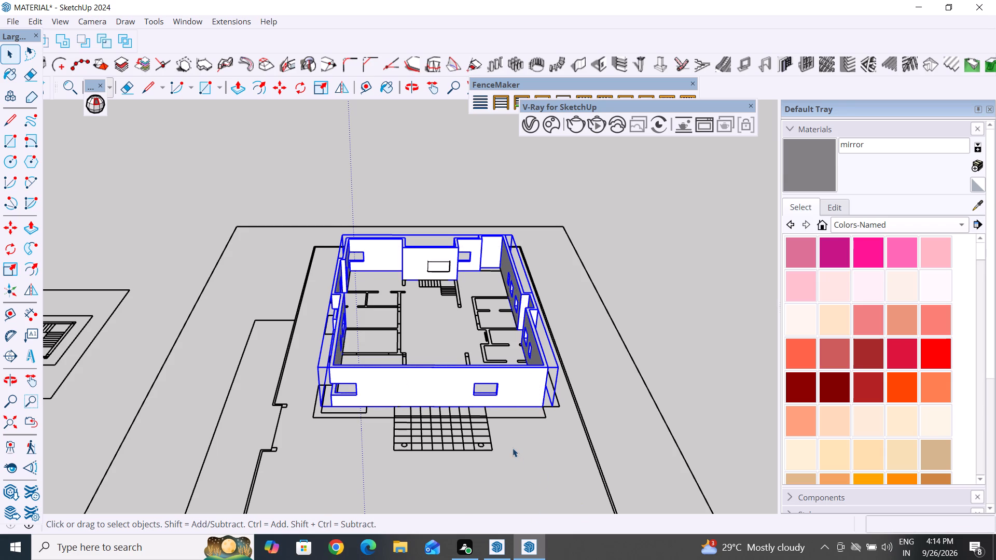
Subtract the remaining window block in the recessed part of the stair-side end wall from the outer wall group.
scroll(513, 442, down, 4)
click(536, 456)
middle_drag(519, 478, 729, 409)
middle_drag(383, 492, 674, 536)
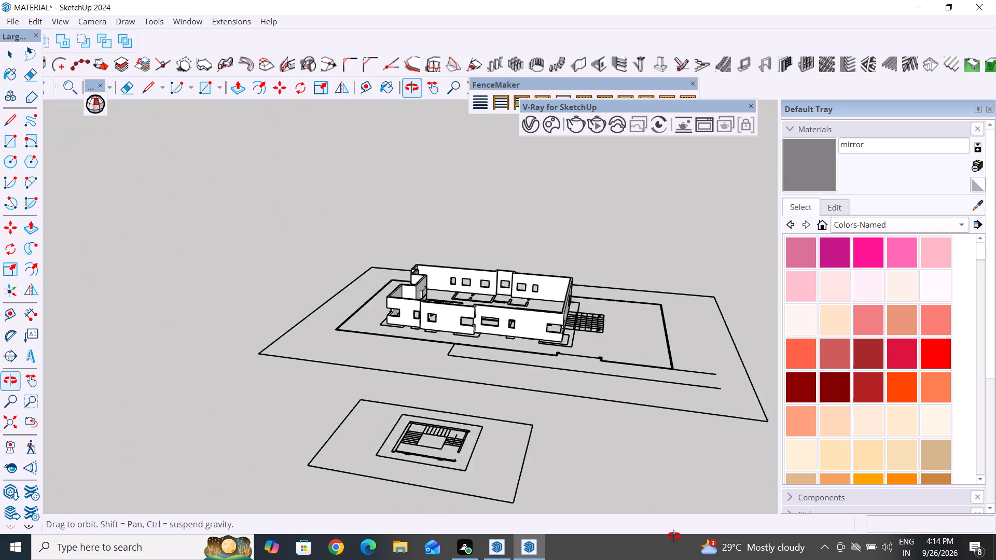
middle_drag(499, 395, 530, 559)
middle_drag(480, 362, 190, 407)
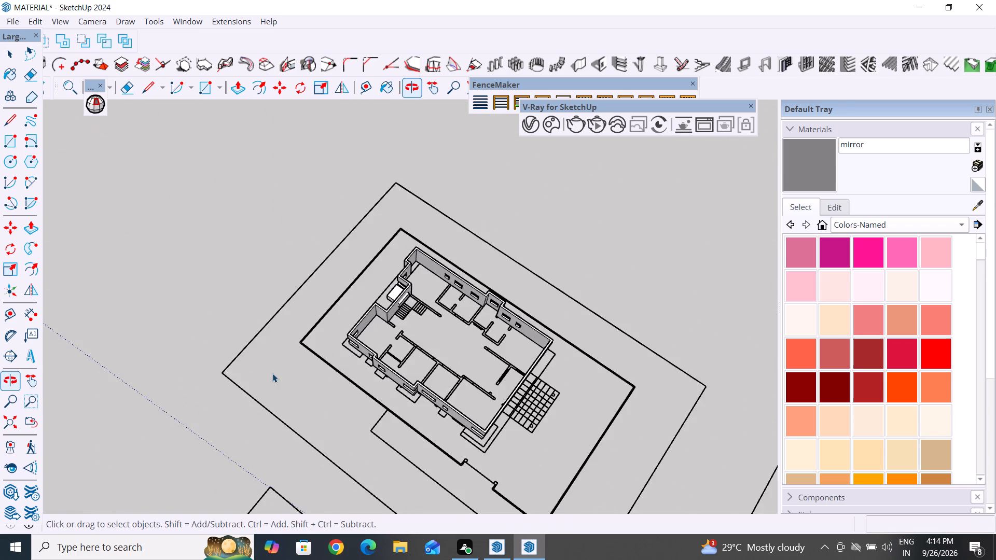
scroll(323, 347, up, 4)
middle_drag(335, 347, 752, 333)
scroll(307, 267, up, 3)
scroll(426, 270, up, 4)
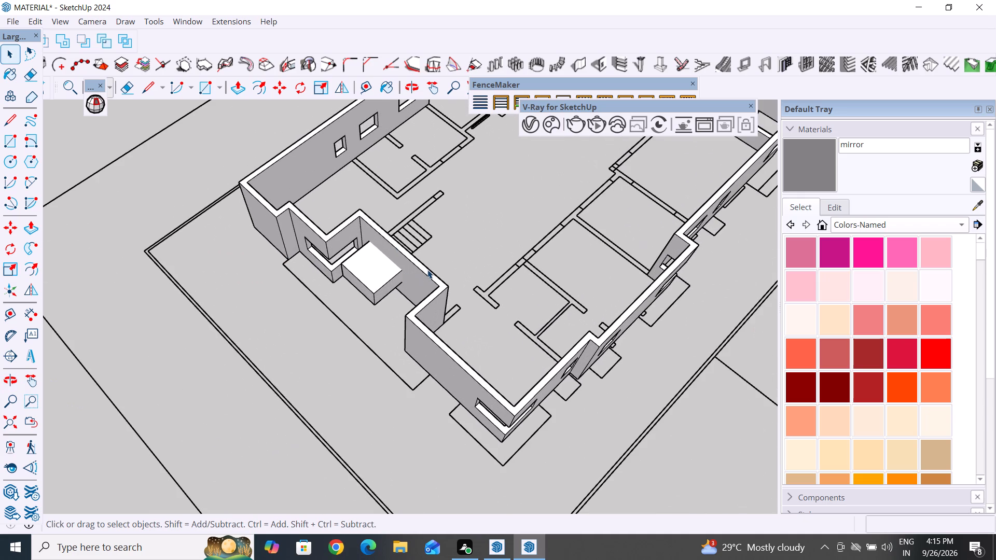
click(362, 276)
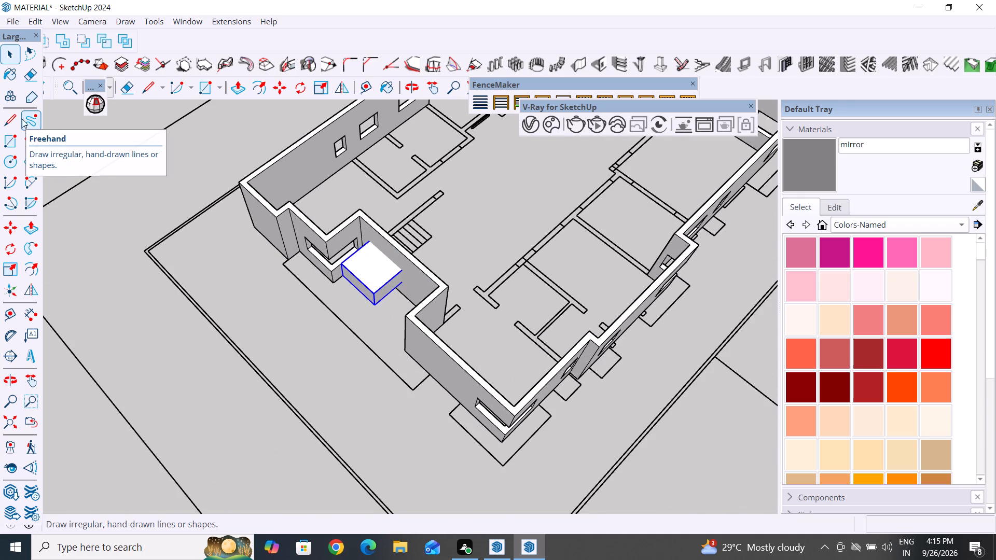
click(68, 41)
click(95, 47)
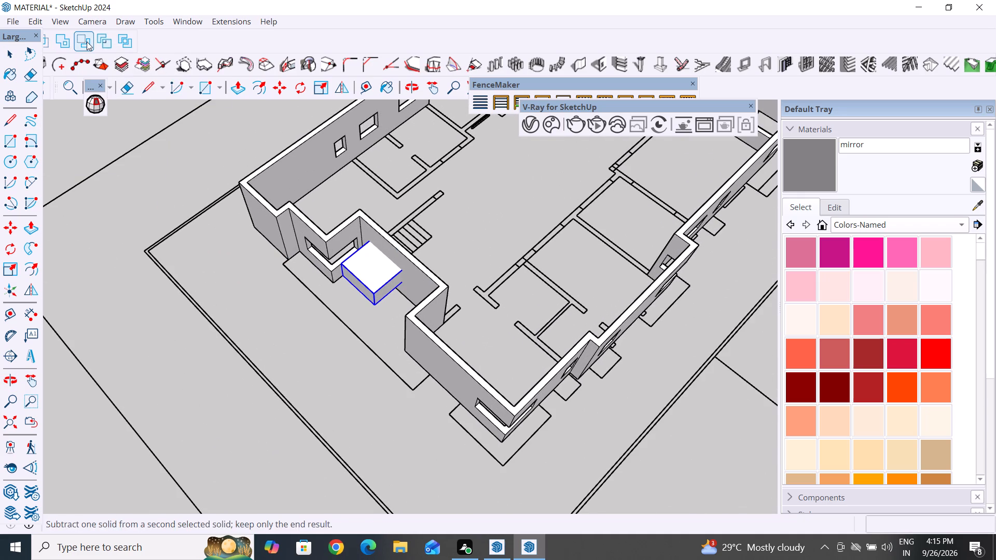
click(87, 41)
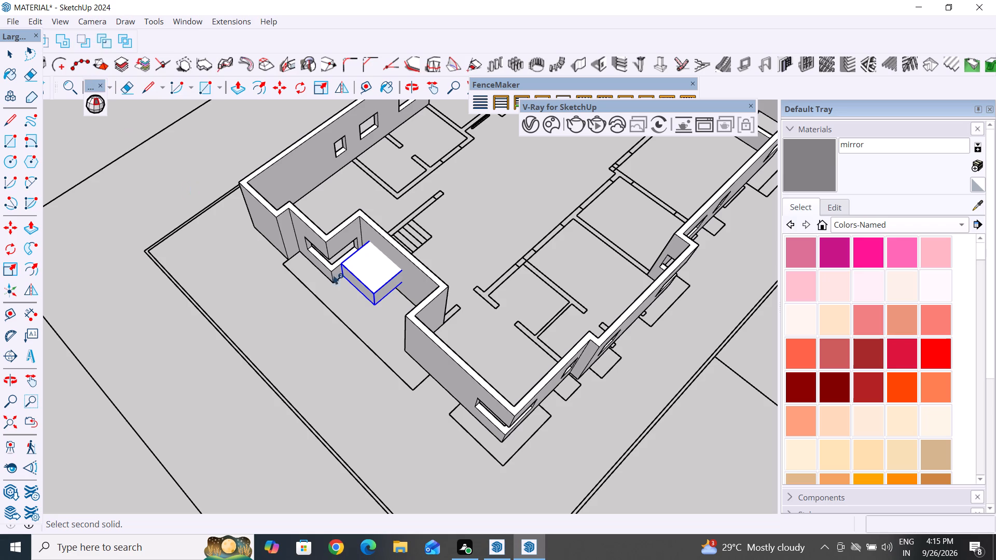
click(430, 332)
click(6, 61)
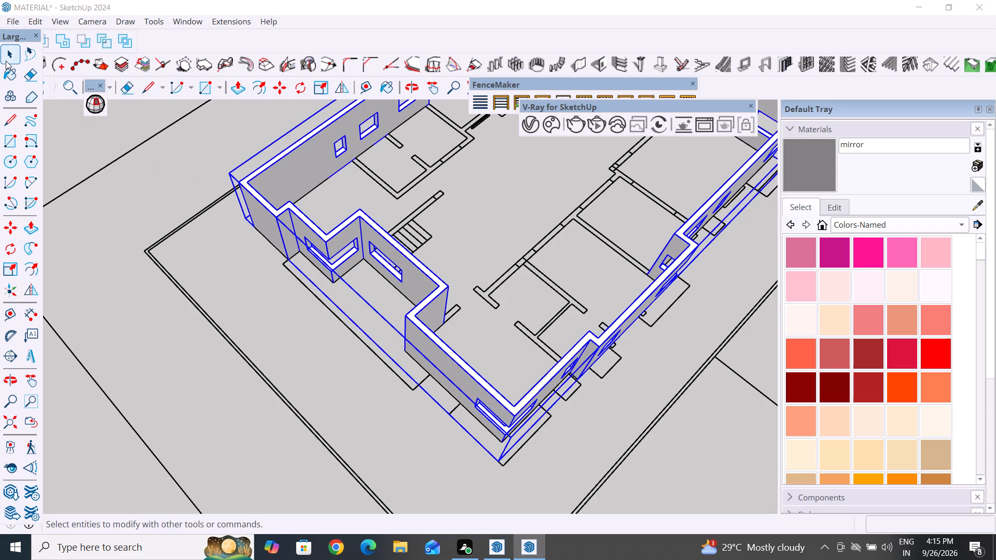
click(158, 278)
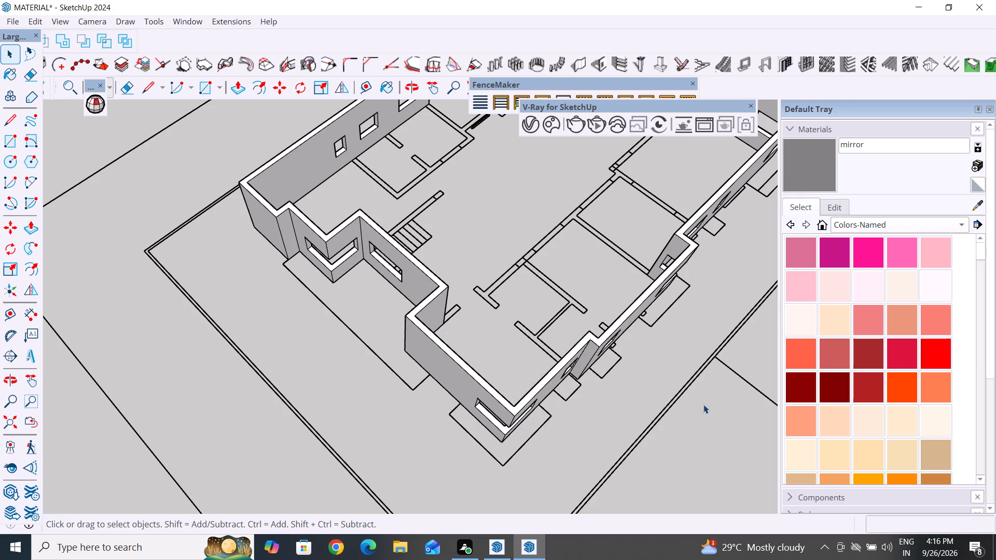
Examine all sides of the outer walls to check the finished window openings.
scroll(540, 311, down, 6)
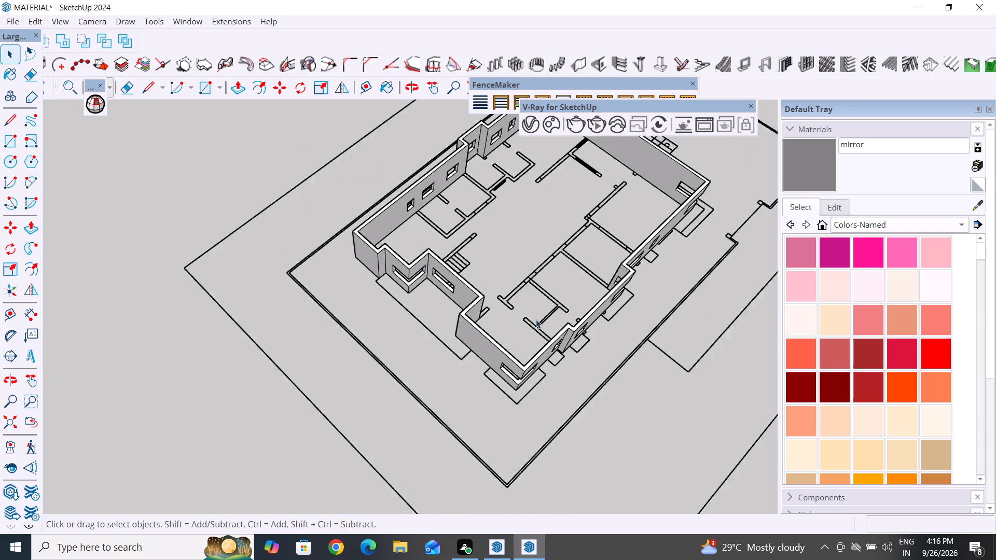
middle_drag(450, 410, 652, 316)
scroll(433, 302, up, 5)
middle_drag(504, 398, 667, 369)
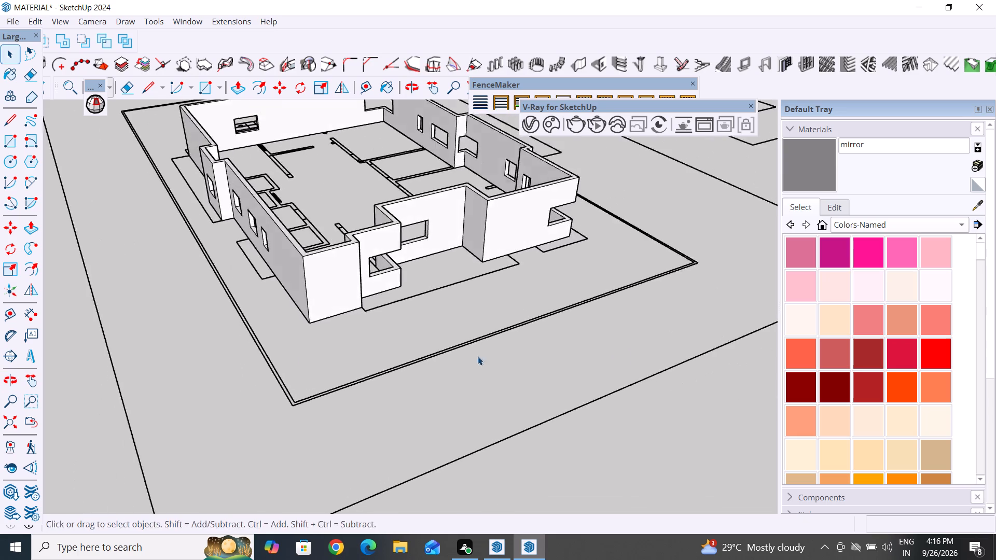
middle_drag(323, 360, 599, 299)
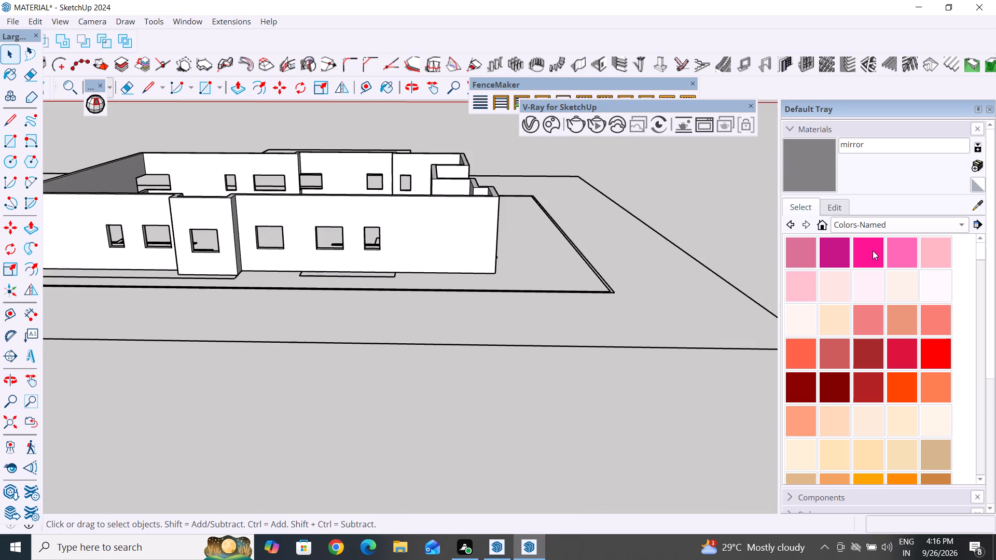
scroll(536, 341, down, 5)
middle_drag(495, 370, 640, 409)
middle_drag(347, 353, 576, 318)
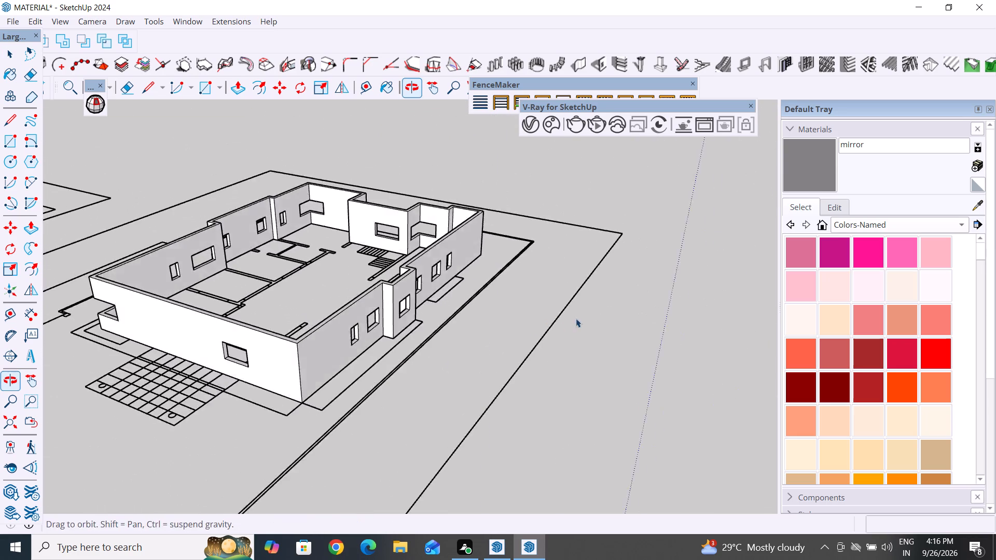
Hide the house's outer wall group.
middle_drag(329, 396, 465, 367)
triple_click(351, 325)
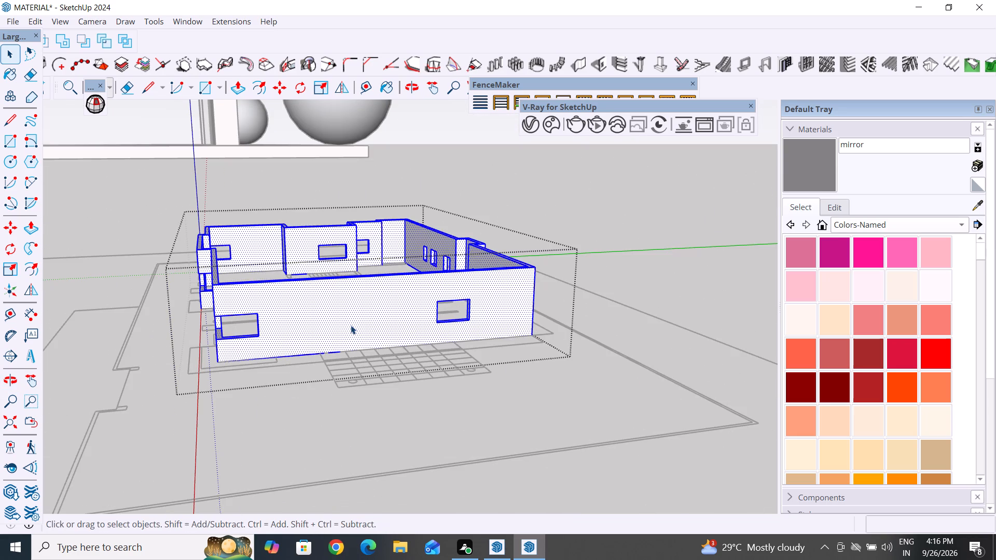
click(514, 422)
click(377, 311)
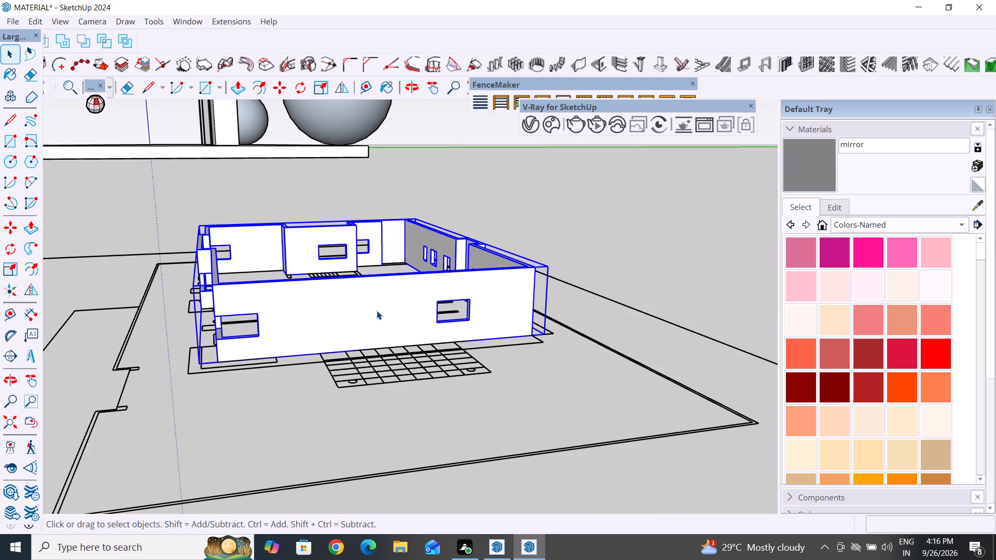
right_click(377, 311)
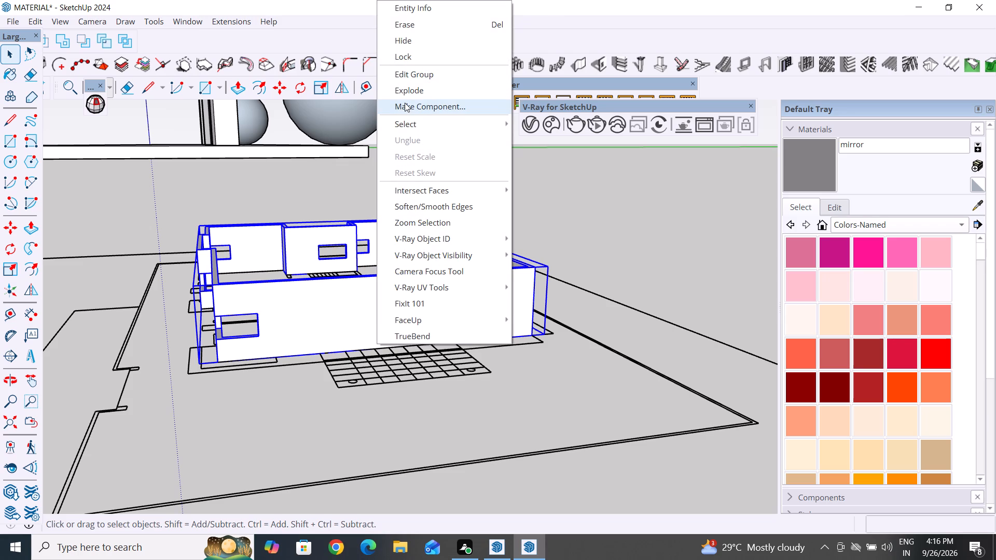
click(417, 39)
On the floor plan with the tiled entrance, trace the long outer wall with lines from the entrance-side corner around the 2' projecting bay.
middle_drag(594, 374, 564, 548)
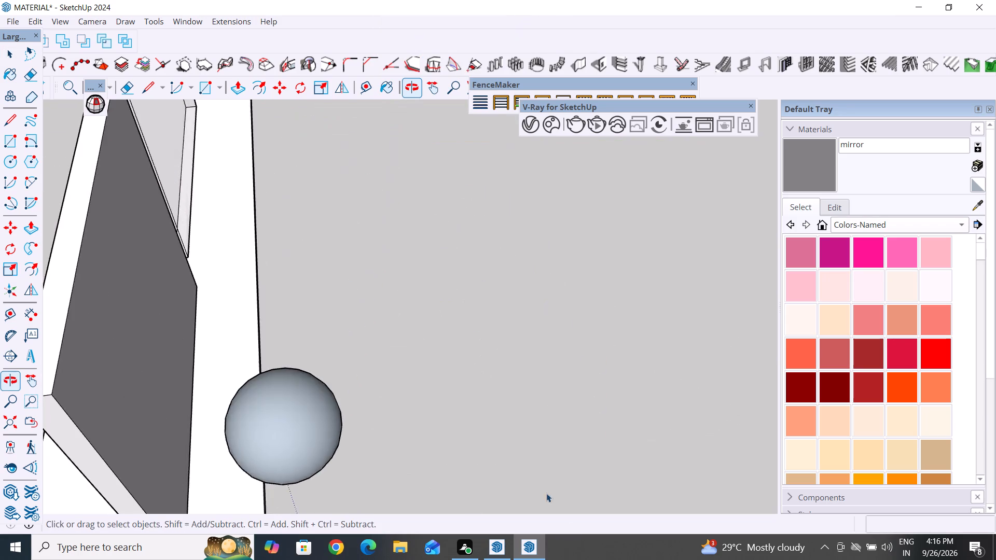
scroll(581, 304, down, 13)
middle_drag(496, 350, 520, 399)
middle_drag(317, 430, 593, 422)
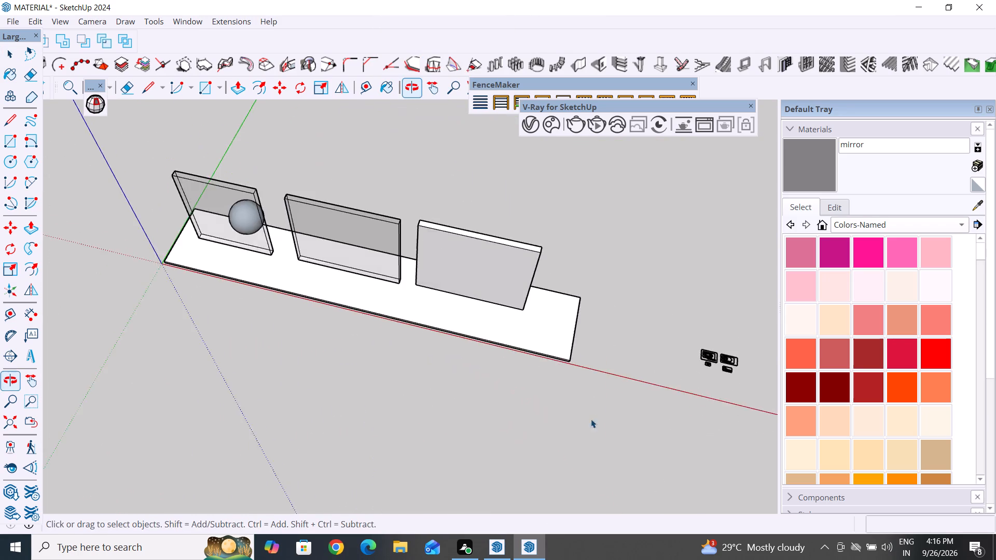
scroll(192, 483, down, 6)
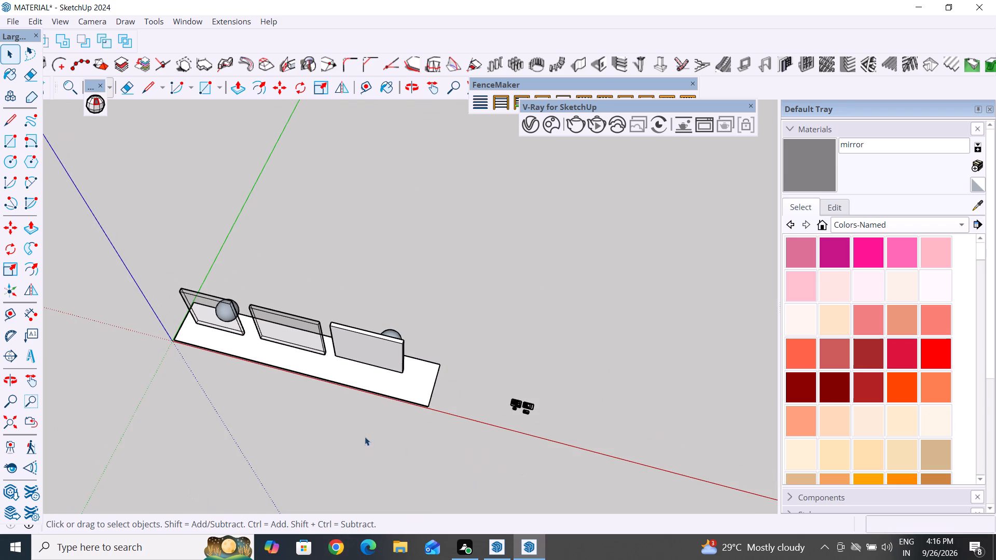
middle_drag(379, 441, 532, 457)
scroll(554, 362, up, 20)
scroll(554, 362, up, 2)
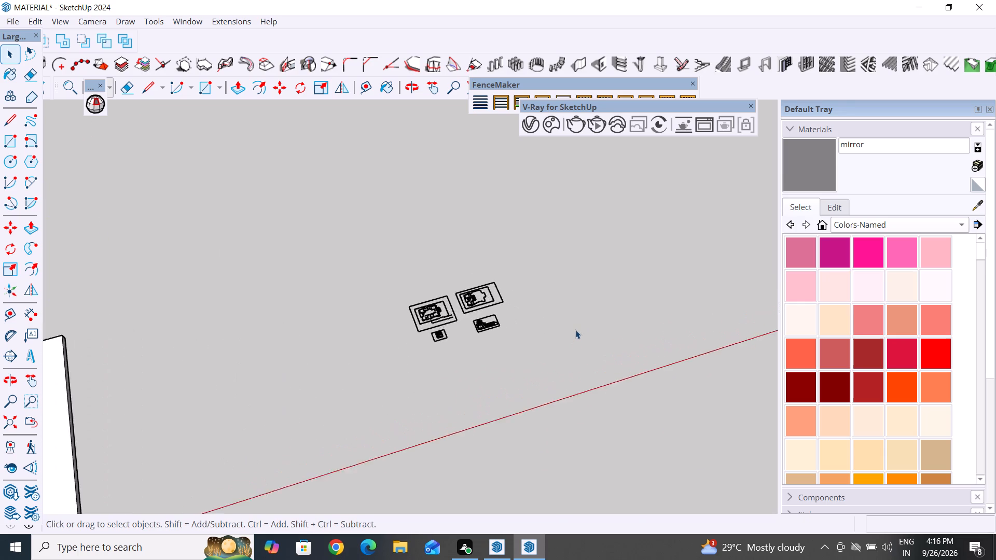
scroll(575, 330, up, 6)
middle_drag(584, 363, 496, 473)
scroll(279, 310, up, 5)
middle_drag(278, 385, 279, 423)
scroll(218, 114, up, 8)
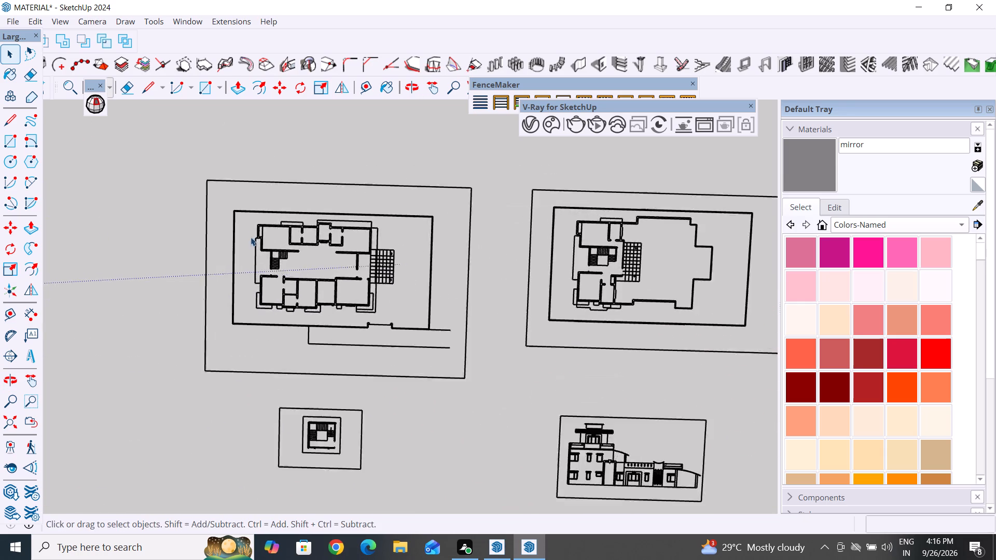
scroll(251, 237, up, 2)
middle_drag(254, 345, 312, 233)
scroll(335, 370, up, 6)
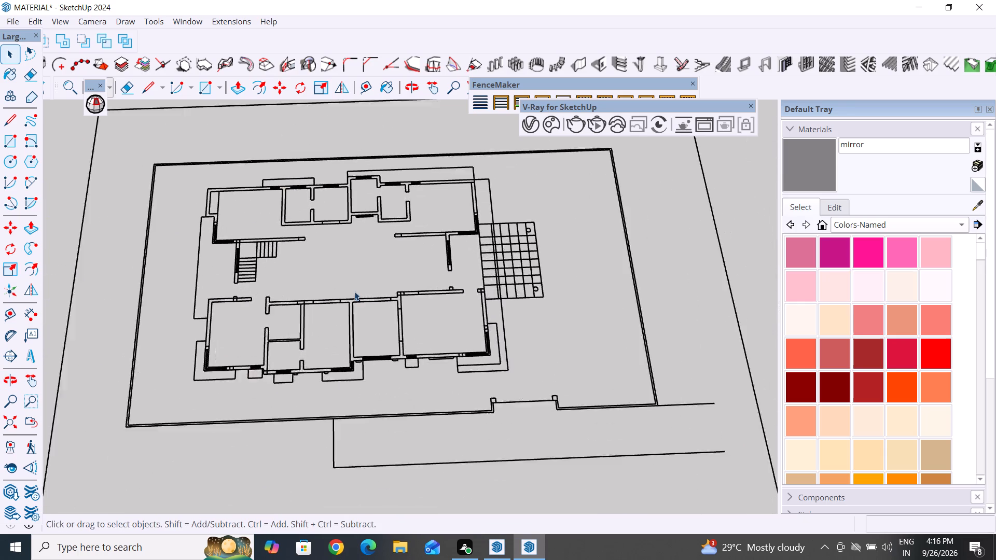
scroll(369, 352, up, 4)
scroll(369, 352, down, 5)
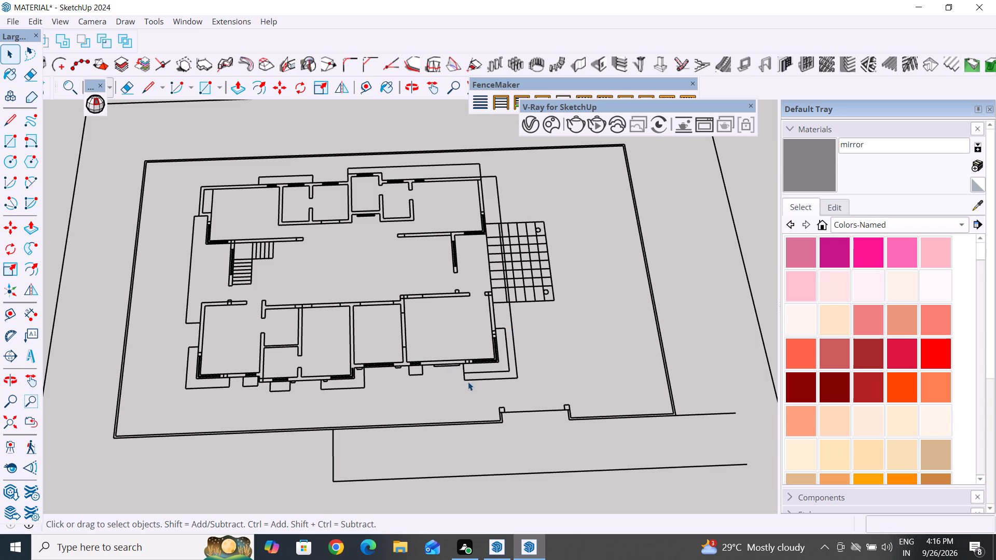
middle_drag(472, 371, 445, 295)
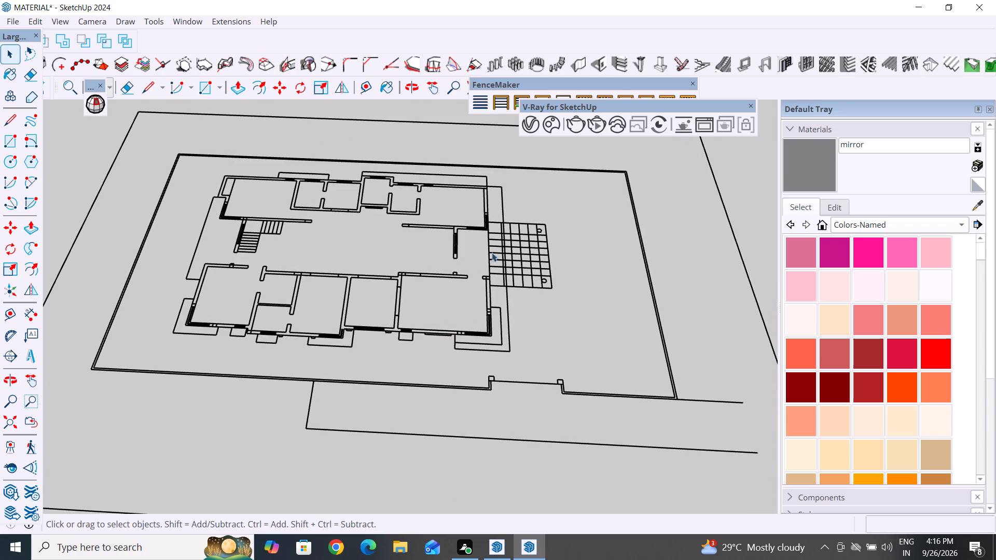
middle_drag(493, 235, 535, 446)
scroll(462, 298, up, 4)
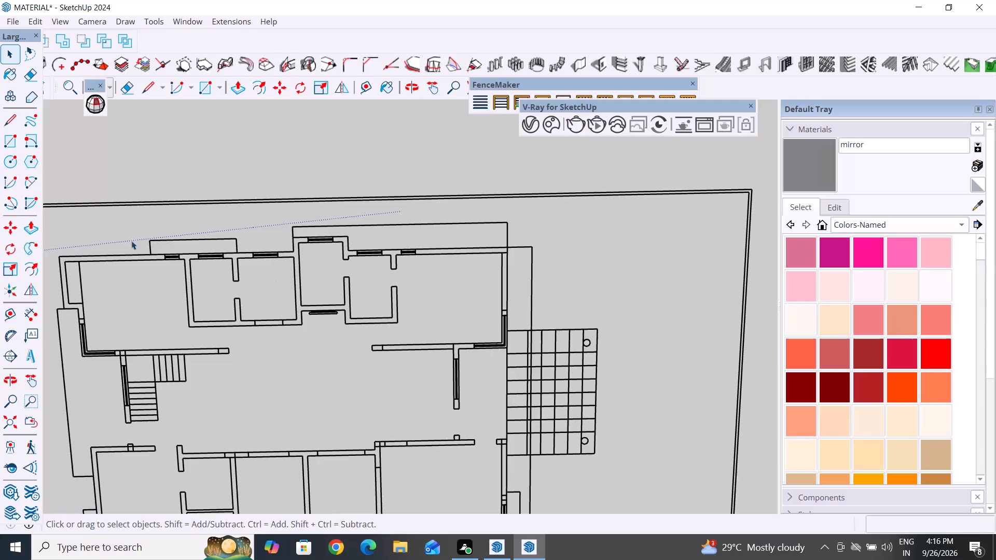
click(12, 121)
scroll(539, 256, up, 5)
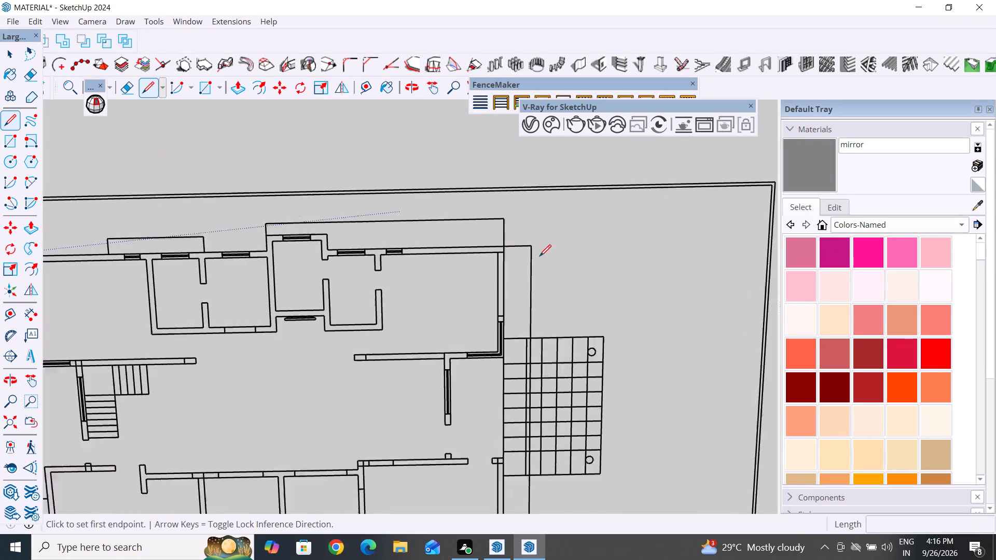
click(492, 242)
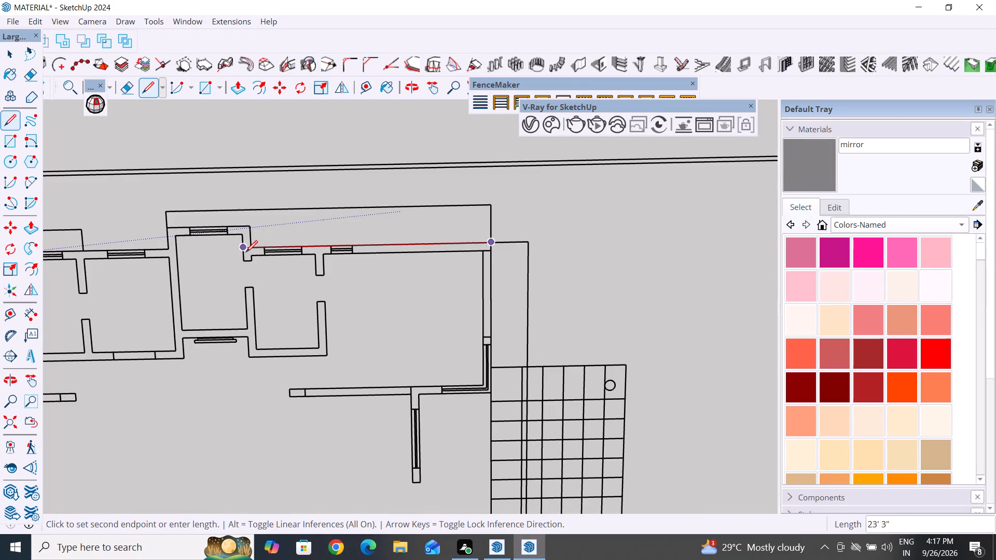
click(250, 249)
click(251, 227)
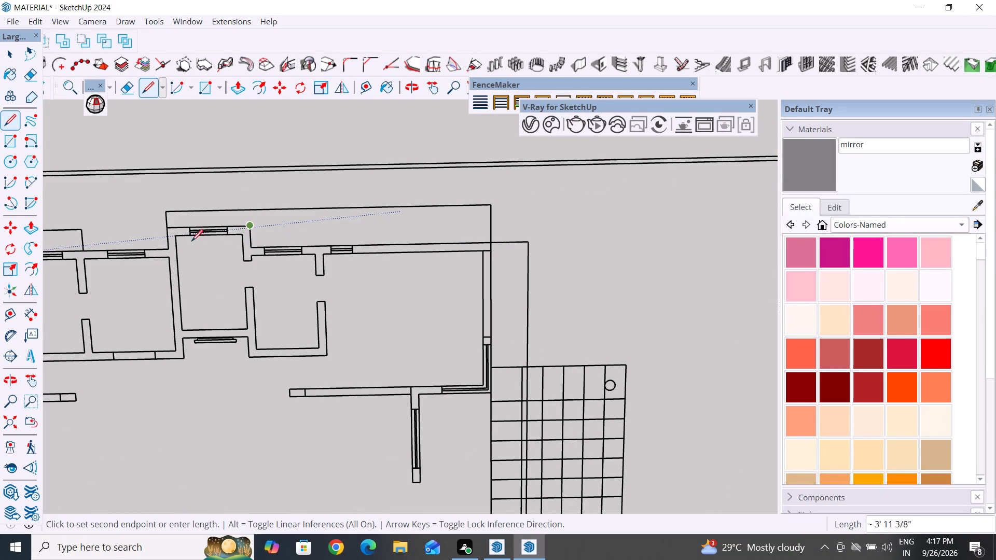
click(165, 229)
click(170, 253)
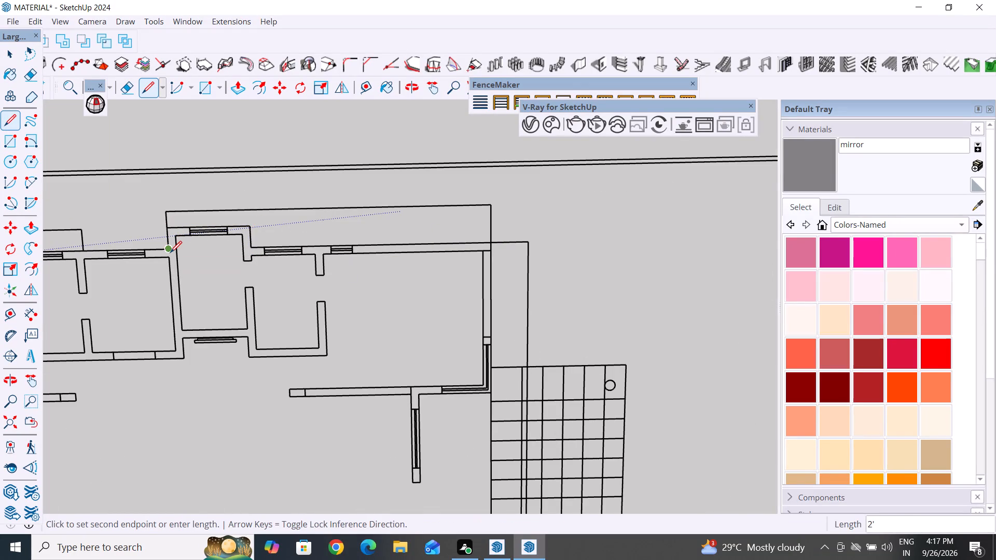
Continue the outline 33' 3" along the outer wall to the stair-side corner, 7' 6" down the end wall, and into the recess corner.
scroll(170, 253, down, 9)
scroll(120, 273, down, 6)
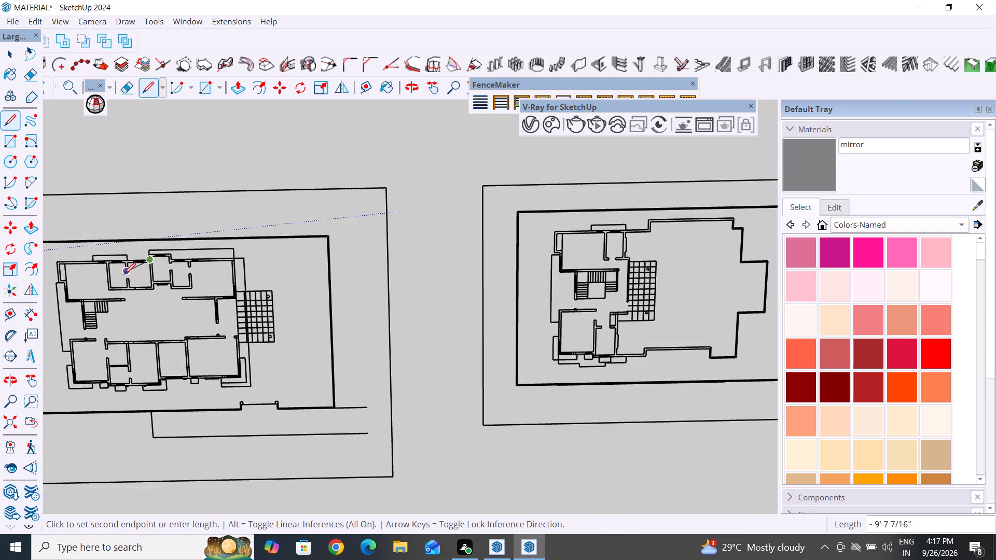
scroll(124, 274, down, 4)
middle_drag(72, 283, 136, 271)
scroll(119, 246, up, 3)
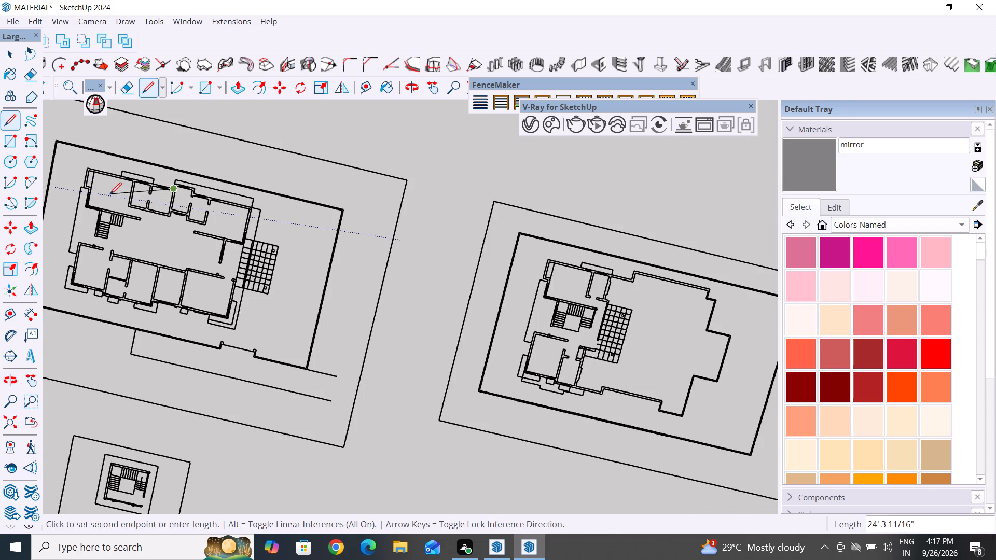
scroll(119, 193, down, 5)
scroll(65, 156, up, 3)
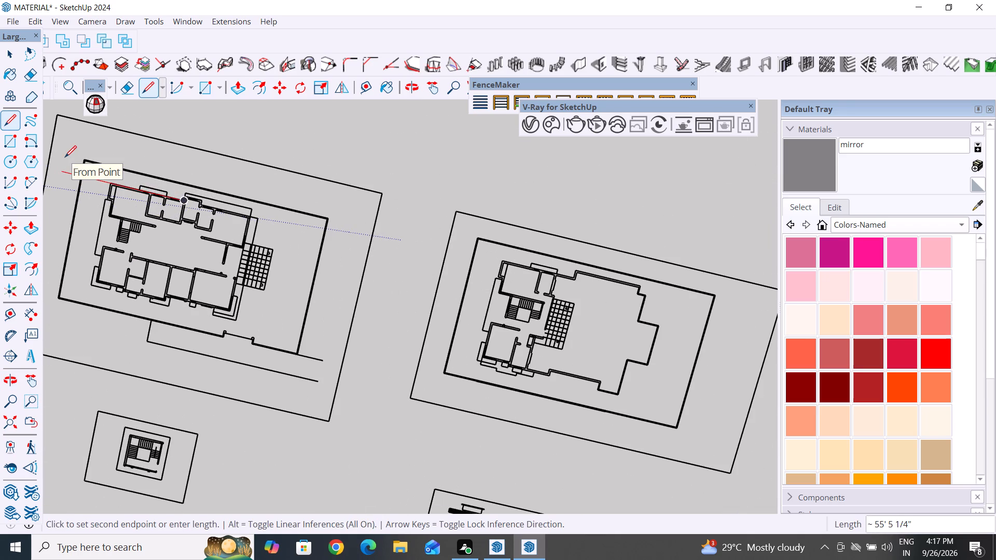
scroll(65, 157, up, 9)
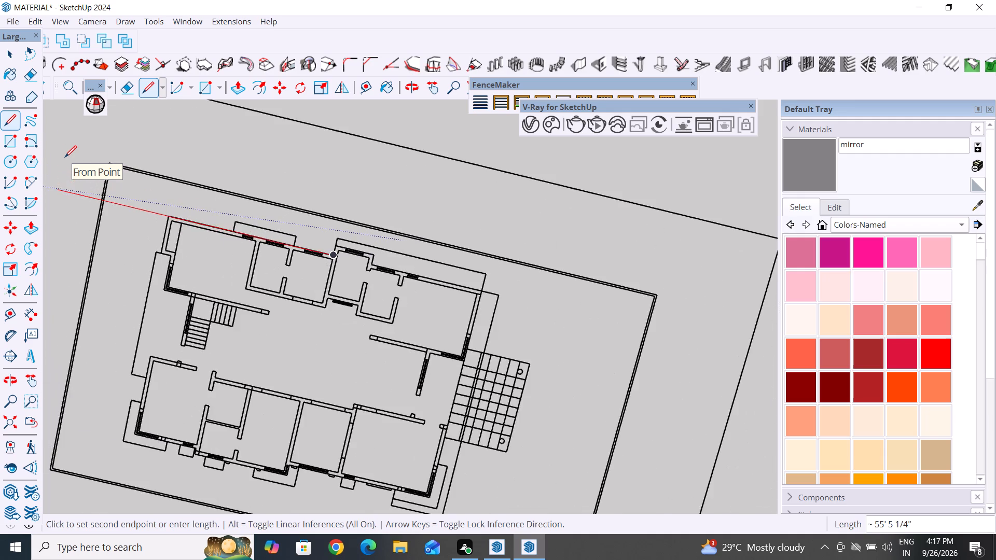
scroll(84, 190, up, 11)
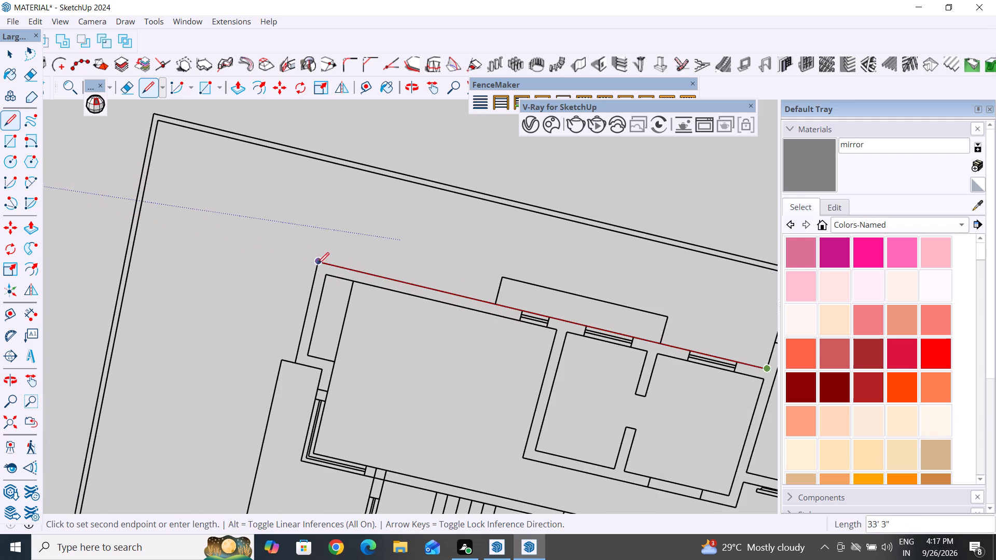
click(316, 264)
click(293, 363)
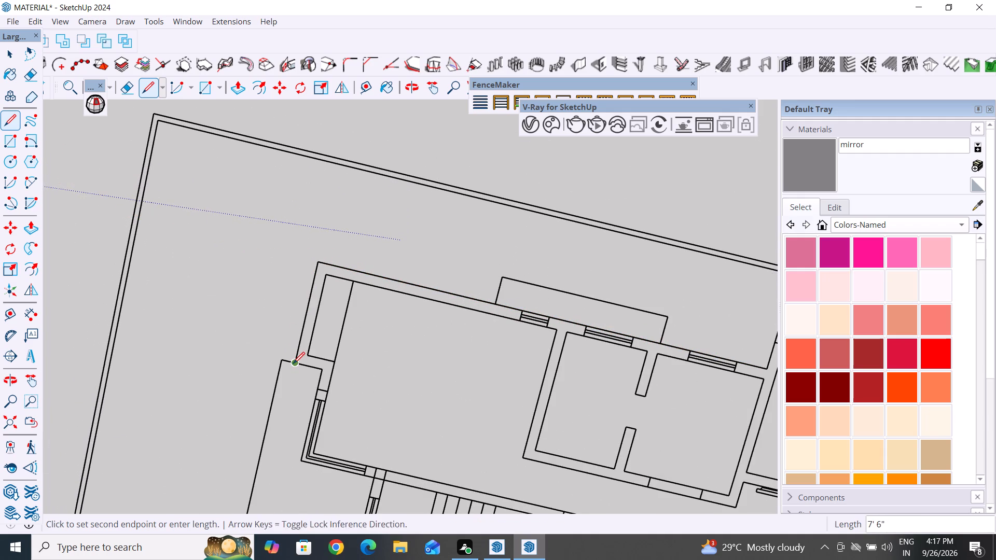
click(321, 370)
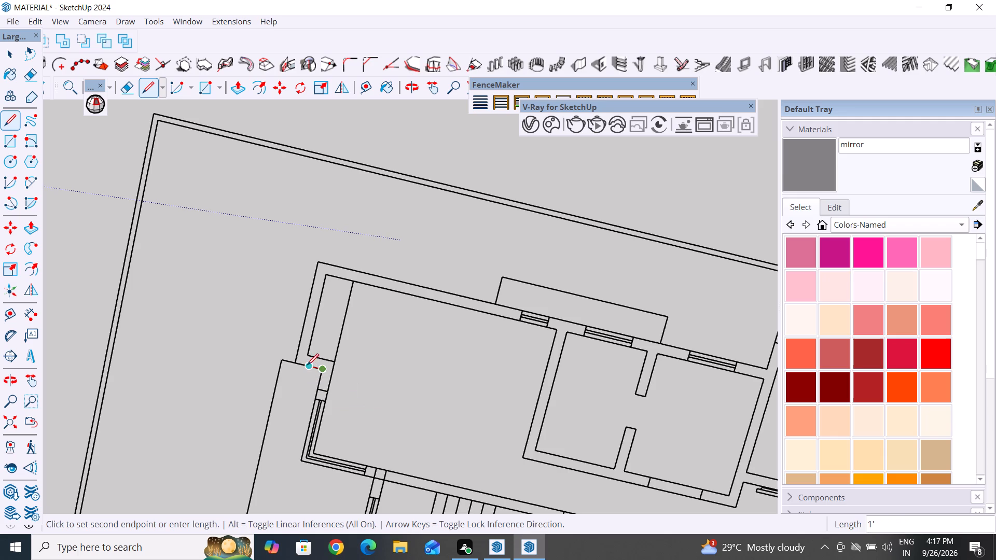
key(Escape)
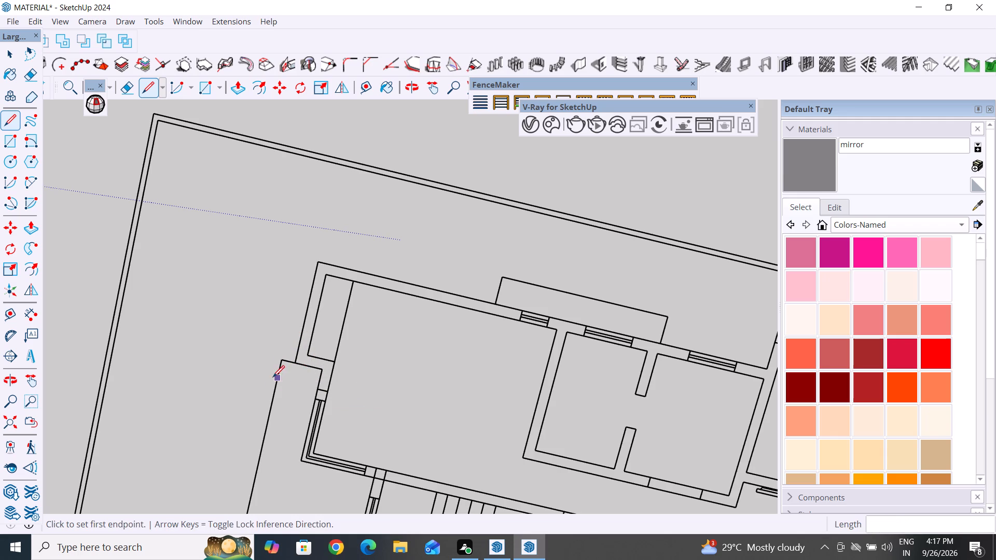
click(5, 54)
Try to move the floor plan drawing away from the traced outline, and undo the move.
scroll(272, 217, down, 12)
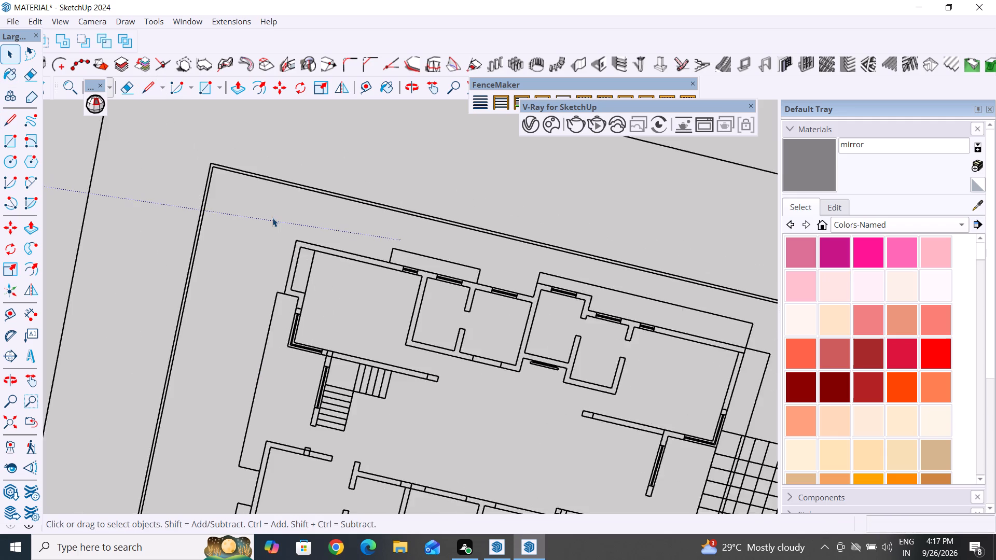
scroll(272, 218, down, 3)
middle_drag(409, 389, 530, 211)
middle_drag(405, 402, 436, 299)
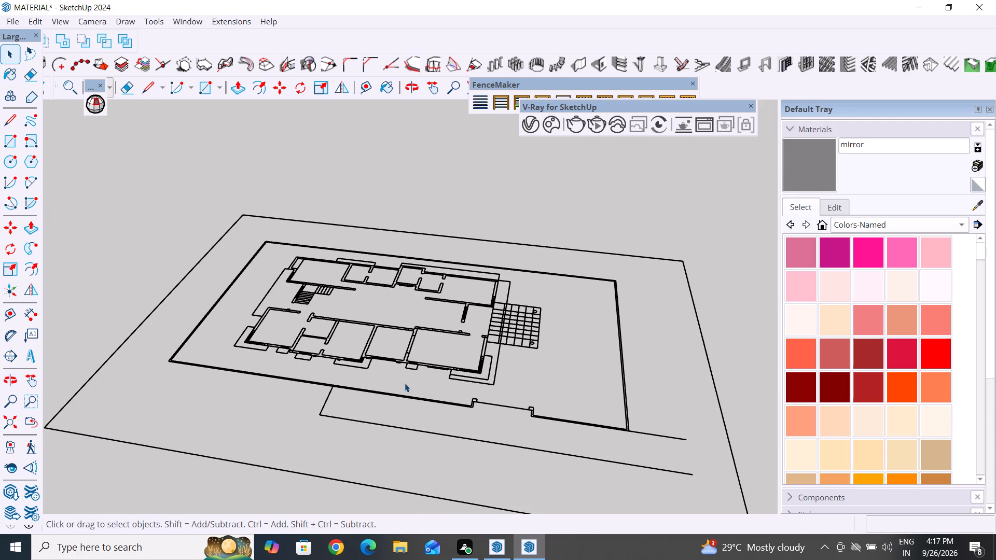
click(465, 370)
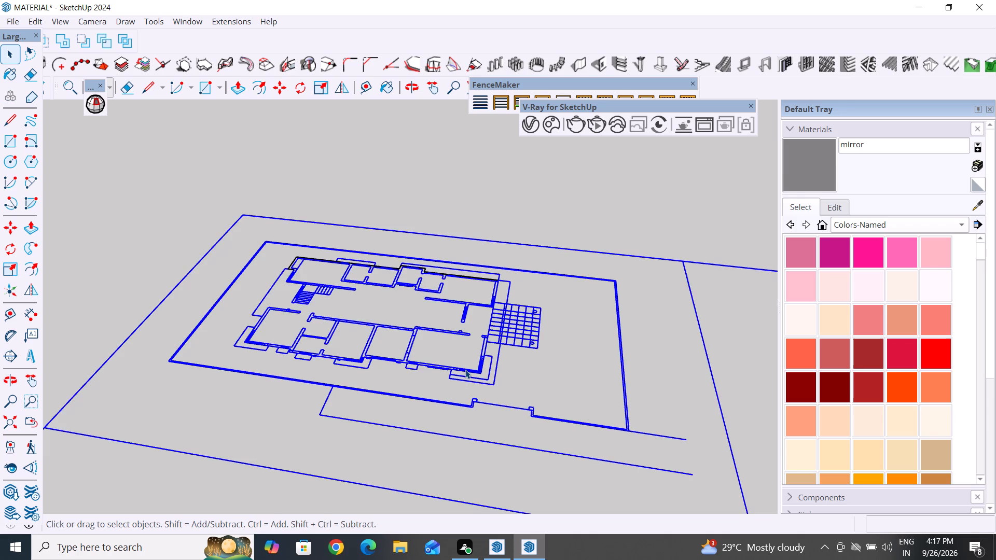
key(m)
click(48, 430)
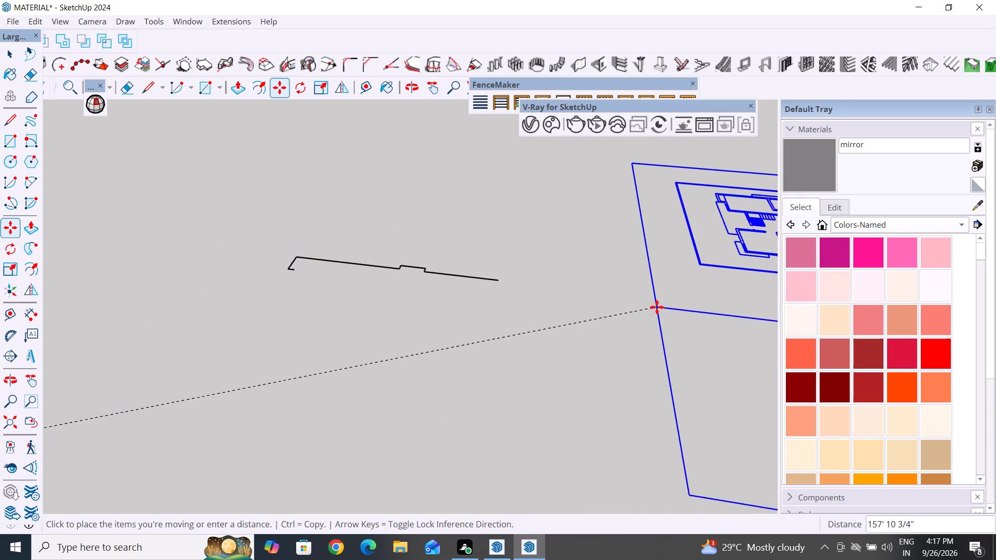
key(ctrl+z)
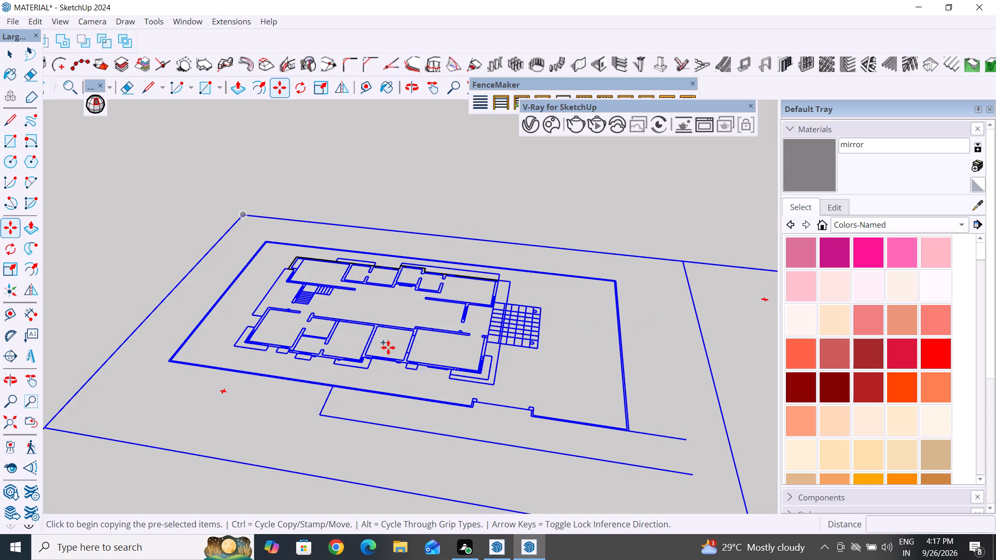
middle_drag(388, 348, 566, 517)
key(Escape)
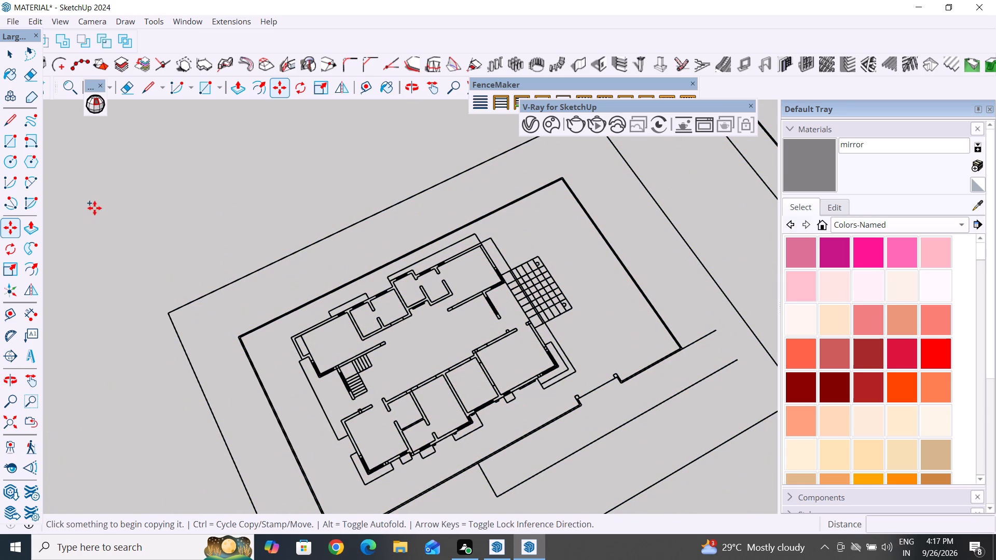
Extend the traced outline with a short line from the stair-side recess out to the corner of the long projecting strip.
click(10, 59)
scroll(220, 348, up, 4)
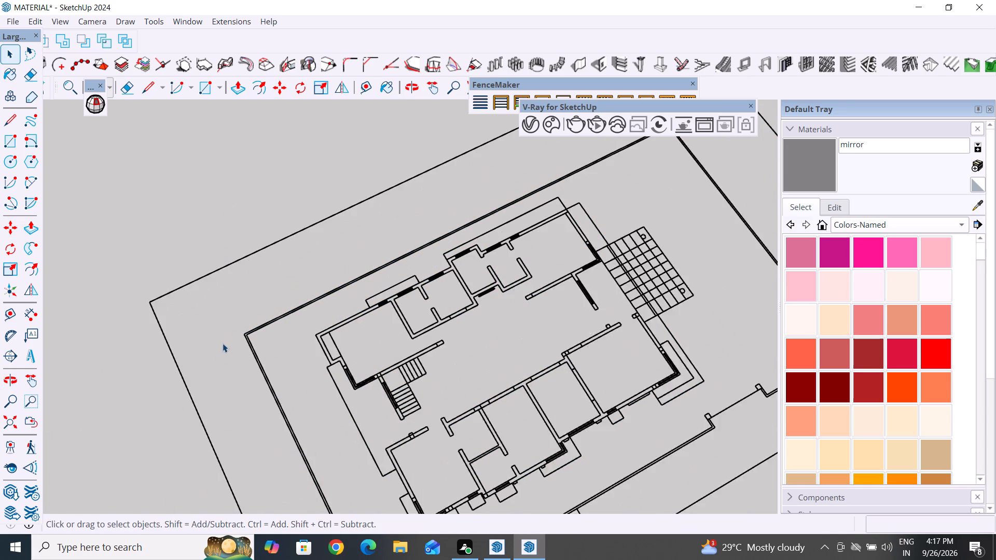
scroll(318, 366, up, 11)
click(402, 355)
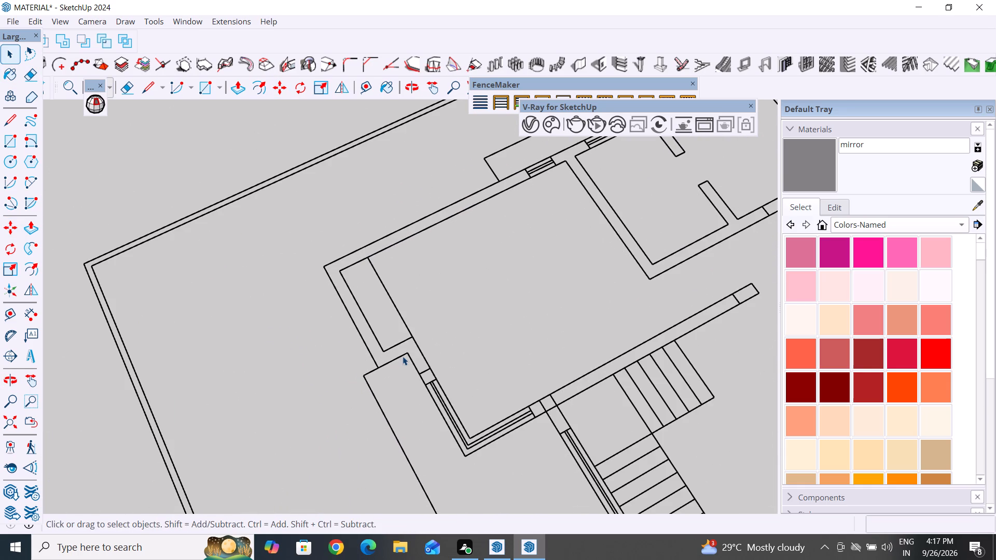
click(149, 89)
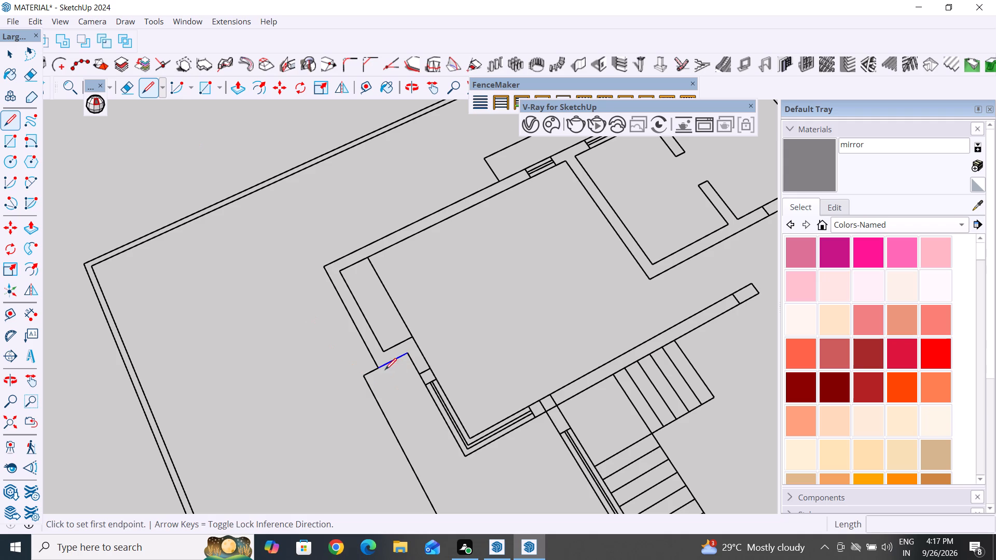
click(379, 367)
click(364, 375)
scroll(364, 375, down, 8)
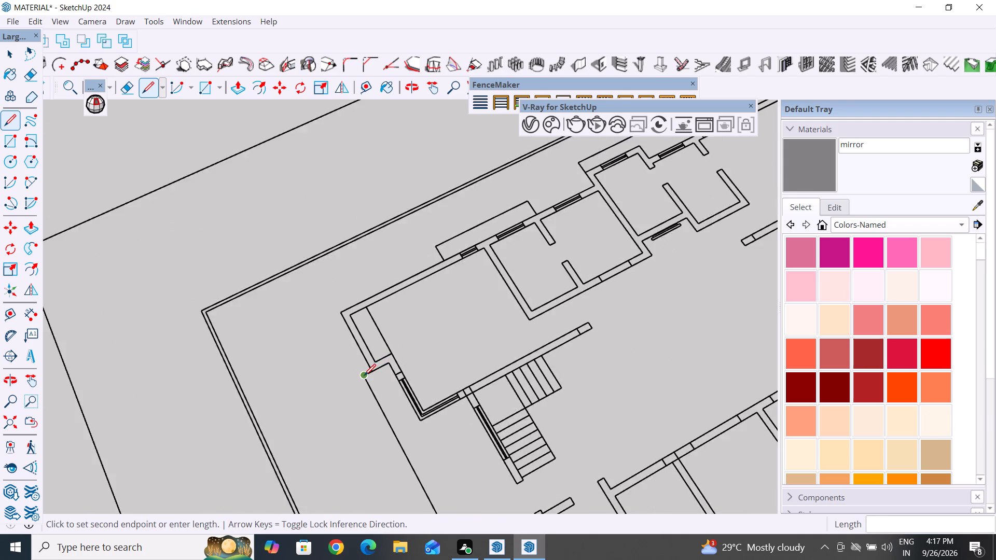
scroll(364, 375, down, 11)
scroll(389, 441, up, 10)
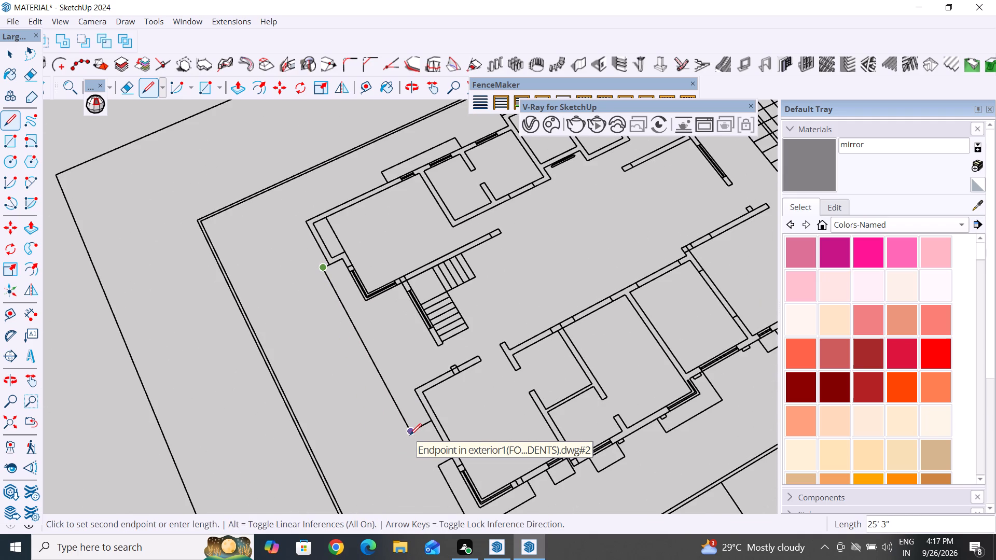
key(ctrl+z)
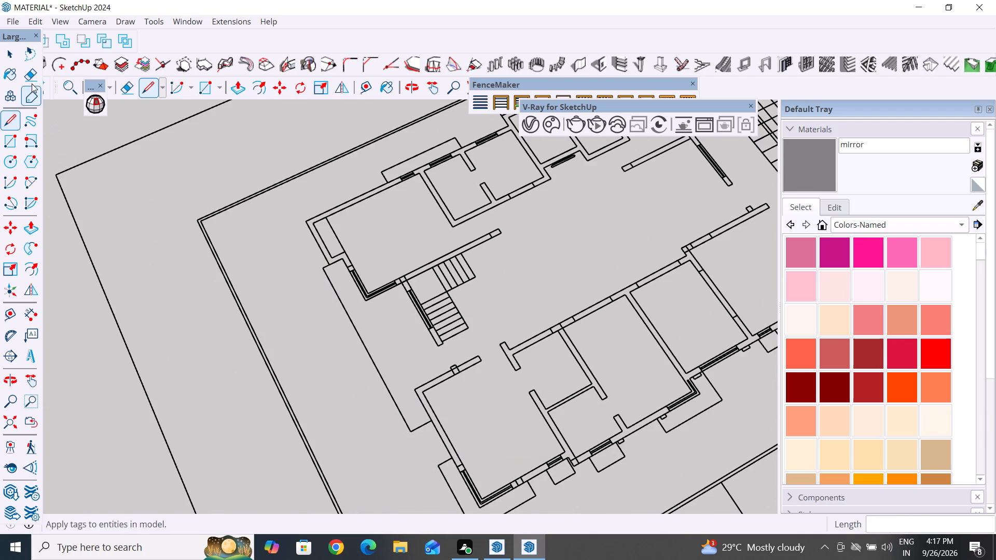
Hide the floor plan drawing component so that only the traced outline lines are left.
click(12, 58)
scroll(439, 368, down, 7)
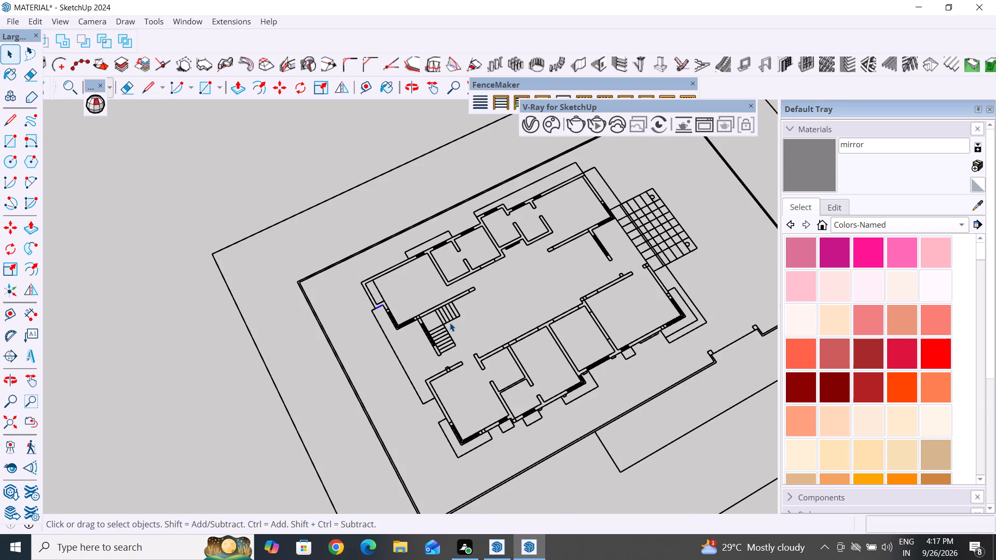
click(446, 325)
right_click(445, 325)
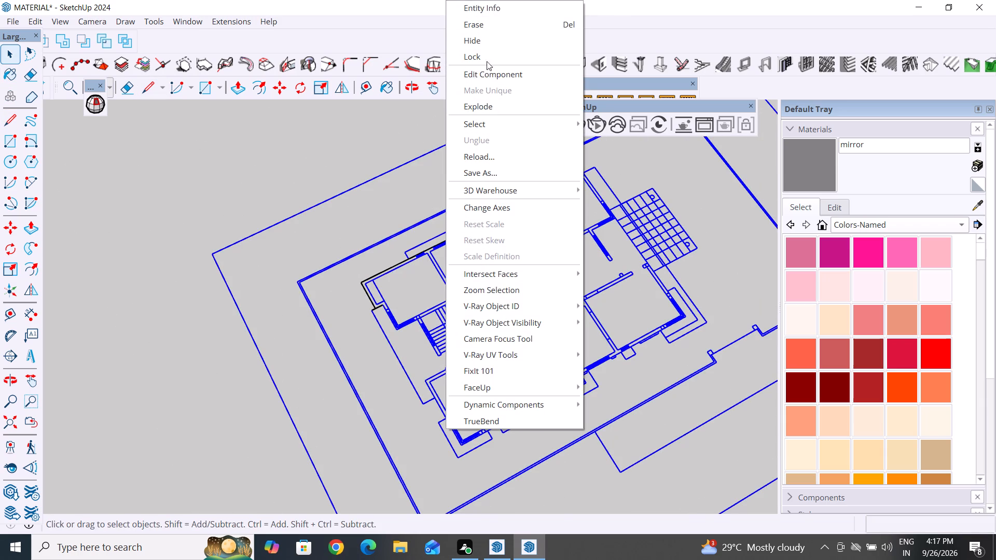
click(481, 41)
Delete all the traced outline lines.
drag(626, 155, 614, 167)
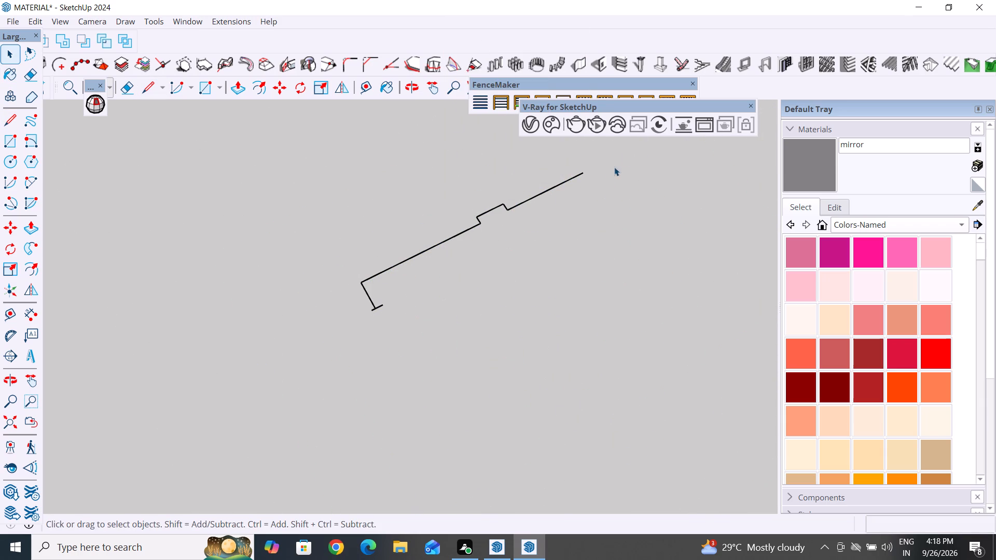
drag(614, 167, 344, 378)
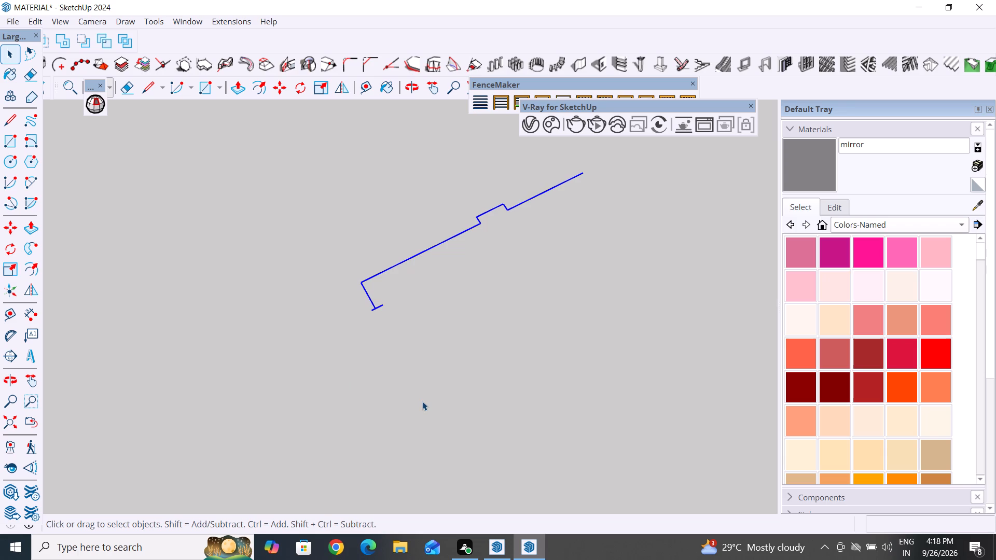
key(Delete)
Examine what is left in the model around the material samples at the origin.
scroll(516, 360, down, 5)
middle_drag(578, 391, 474, 454)
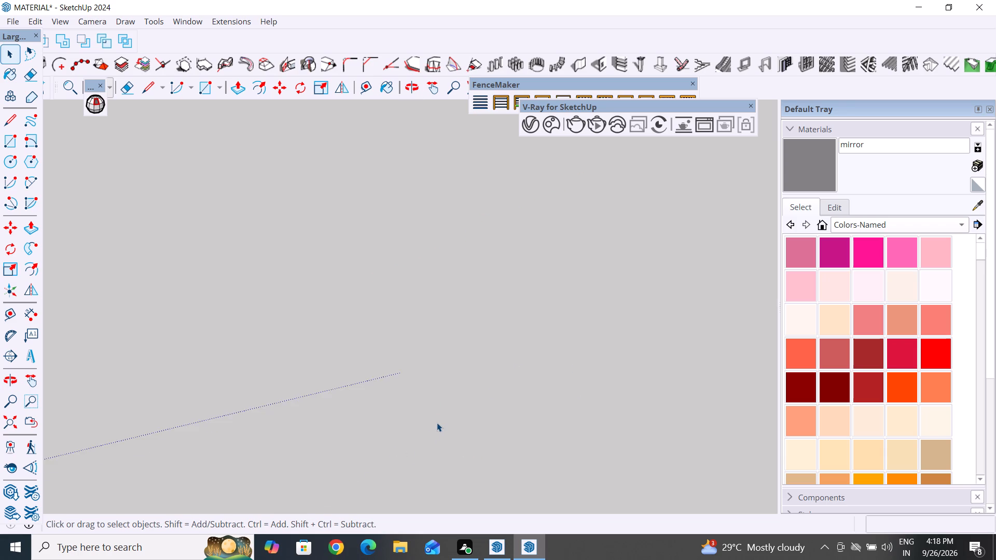
scroll(437, 423, down, 20)
scroll(437, 423, down, 1)
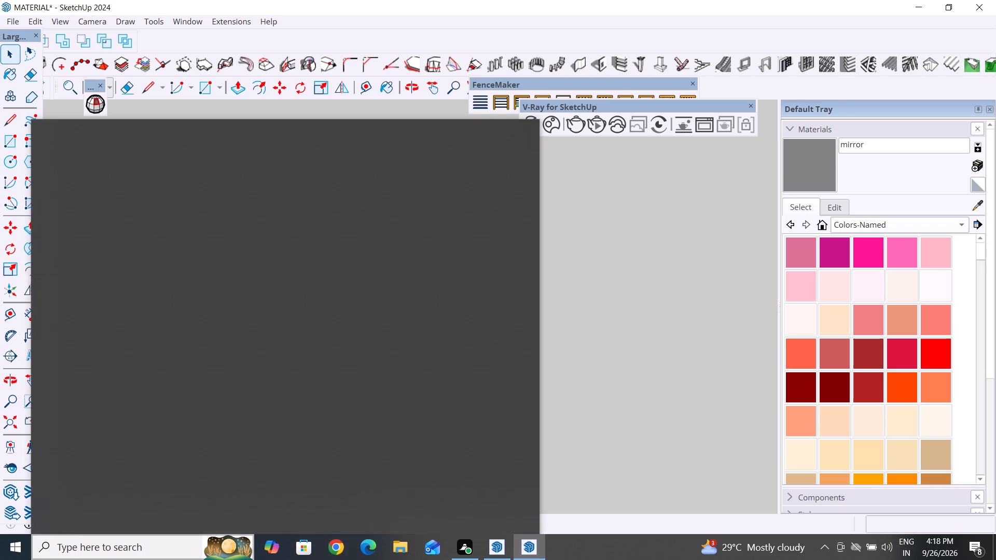
scroll(528, 375, down, 10)
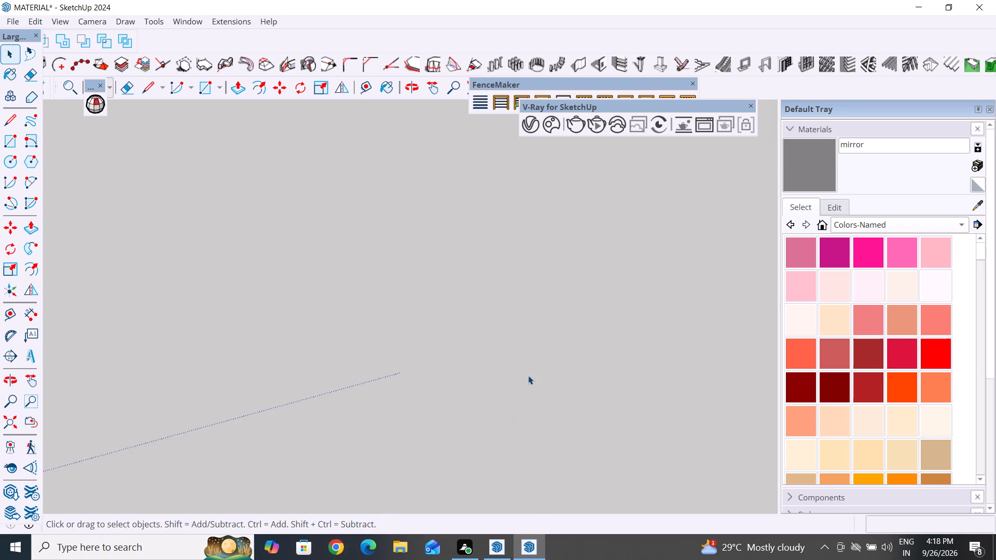
scroll(528, 375, down, 4)
scroll(419, 385, down, 6)
middle_drag(447, 360, 509, 555)
scroll(506, 395, down, 4)
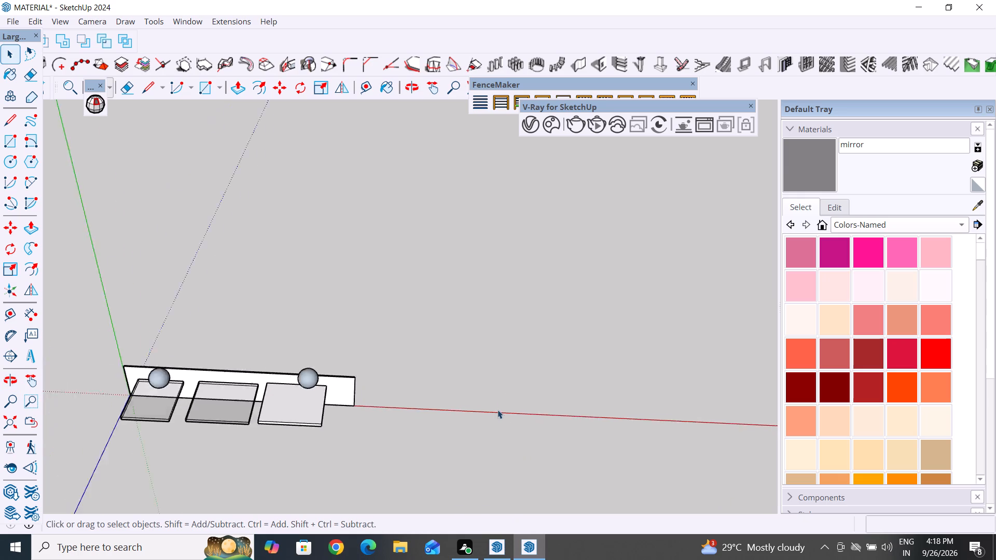
scroll(497, 410, down, 16)
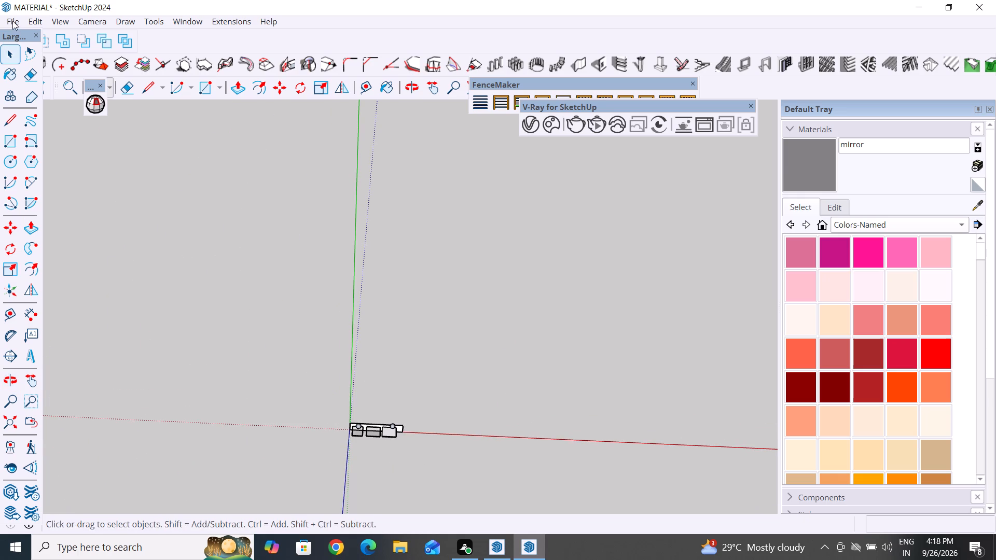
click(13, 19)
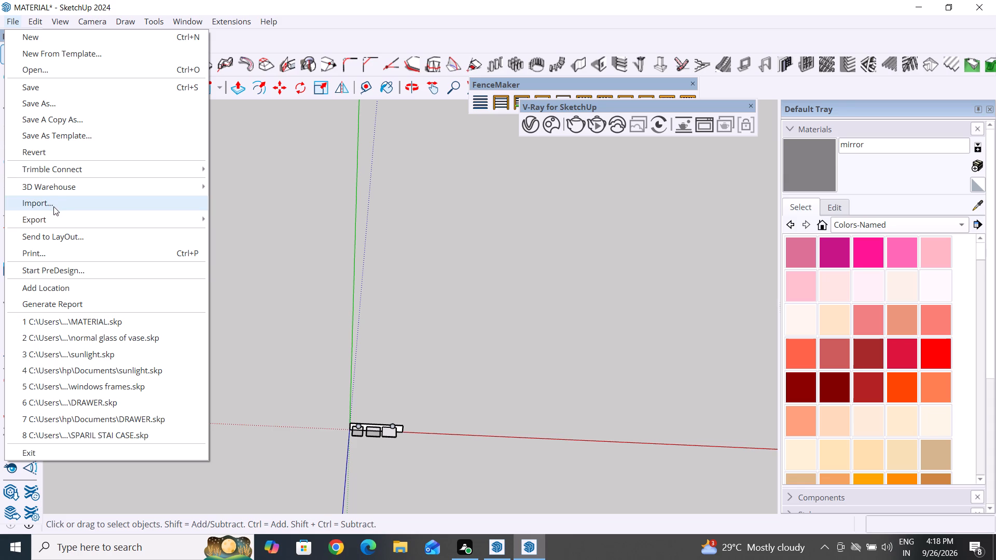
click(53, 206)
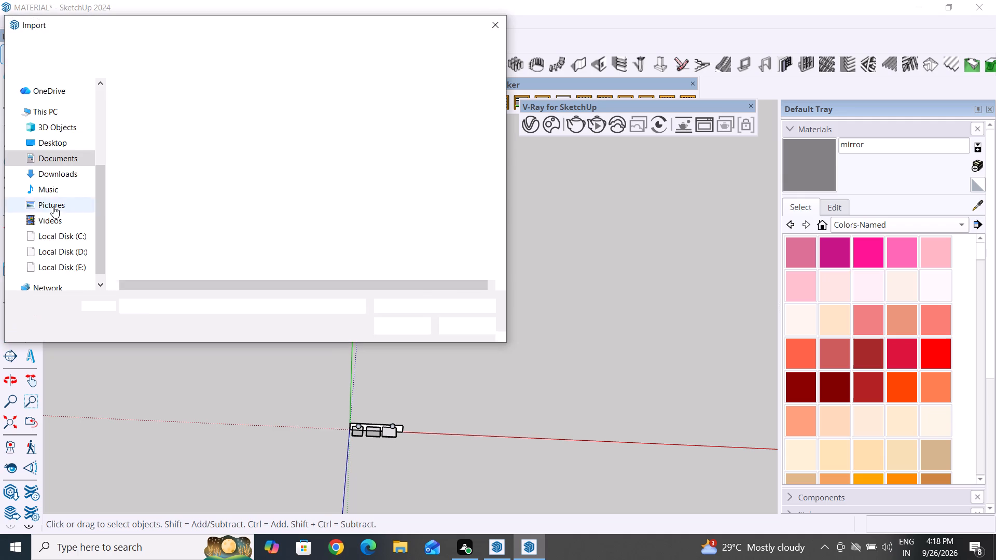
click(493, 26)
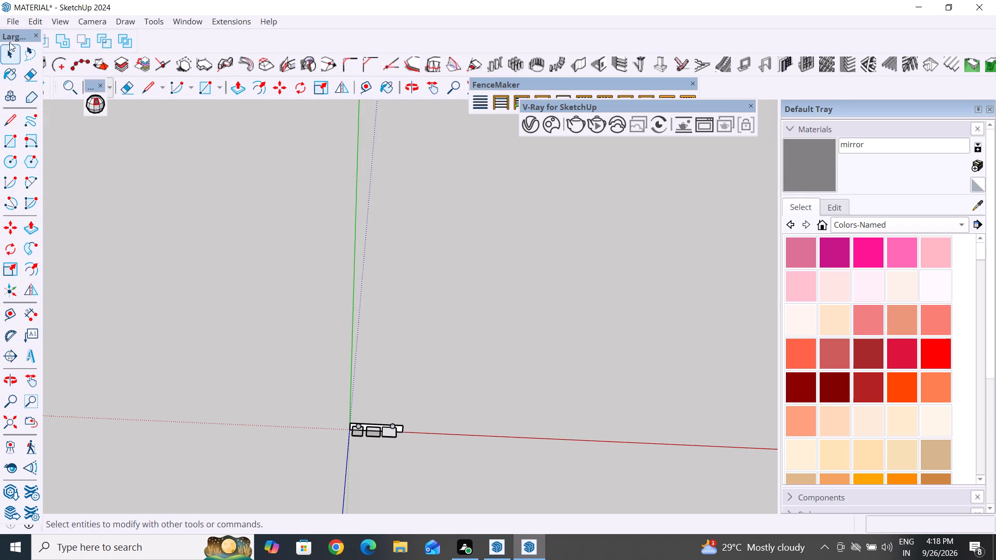
Unhide all hidden objects in the model.
click(7, 17)
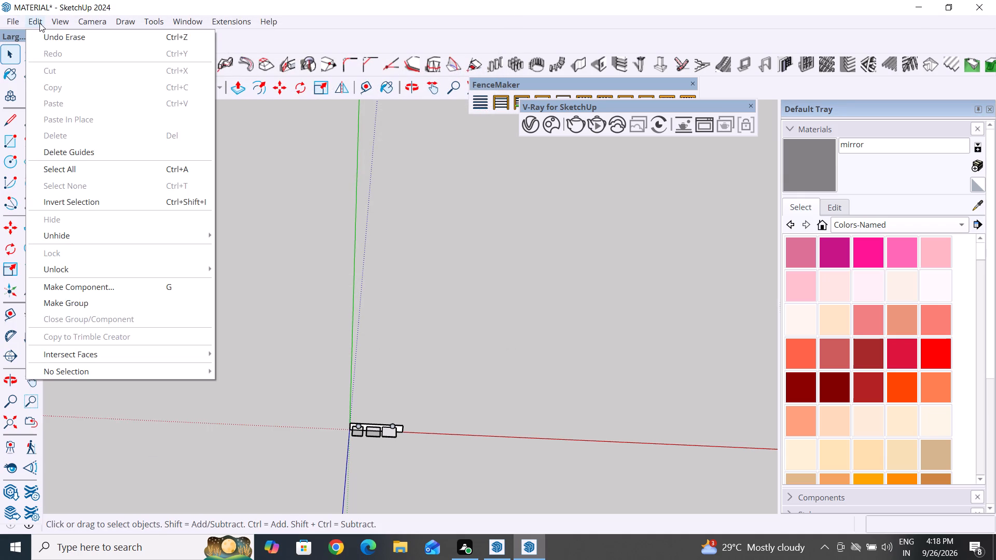
click(266, 269)
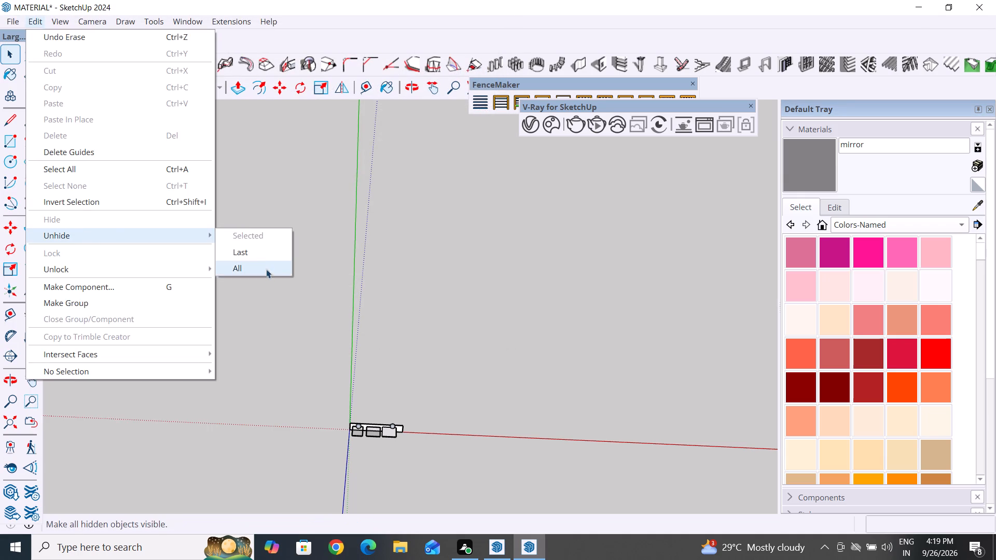
Examine the two sets of plan drawings along the red axis and their position relative to the material samples.
scroll(430, 466, up, 19)
scroll(472, 381, up, 3)
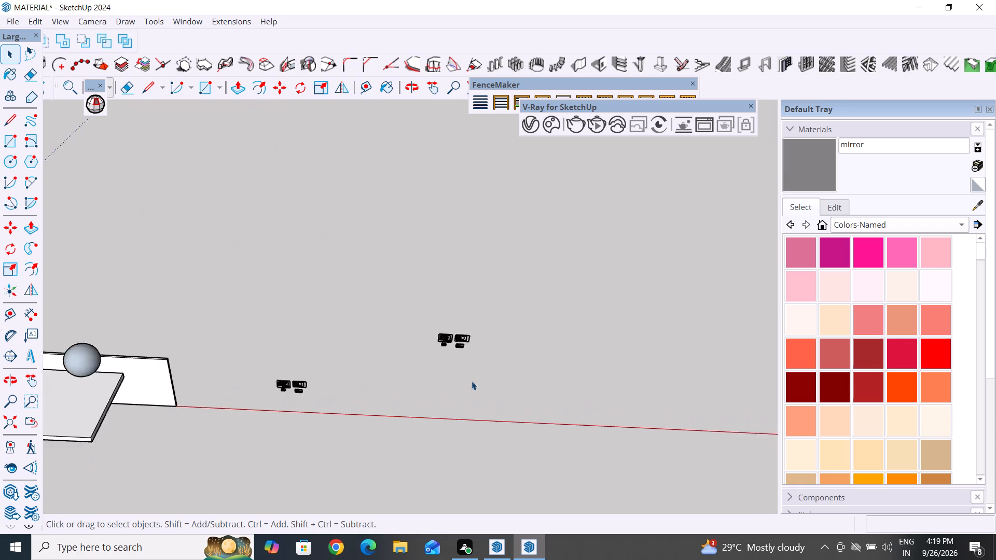
scroll(472, 381, up, 8)
middle_drag(485, 386, 539, 437)
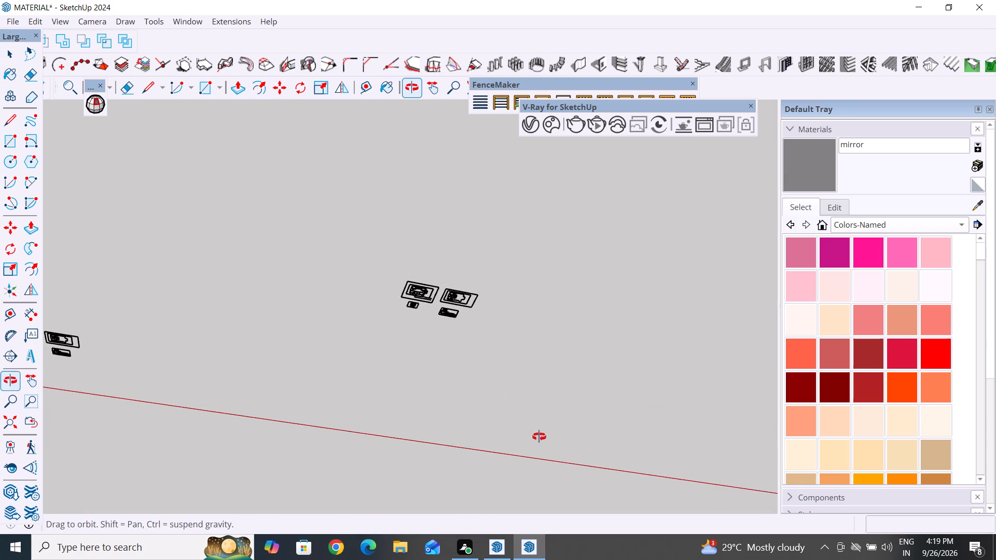
middle_drag(539, 437, 577, 559)
middle_drag(505, 308, 468, 556)
middle_drag(216, 384, 616, 287)
middle_drag(196, 431, 425, 419)
scroll(374, 447, down, 20)
scroll(374, 447, down, 4)
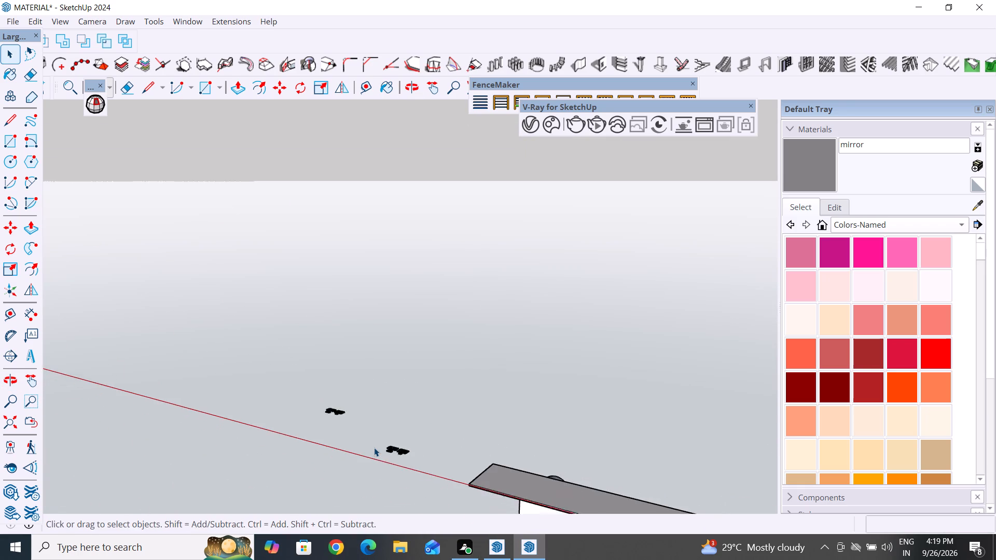
scroll(374, 447, down, 16)
middle_drag(495, 483, 3, 440)
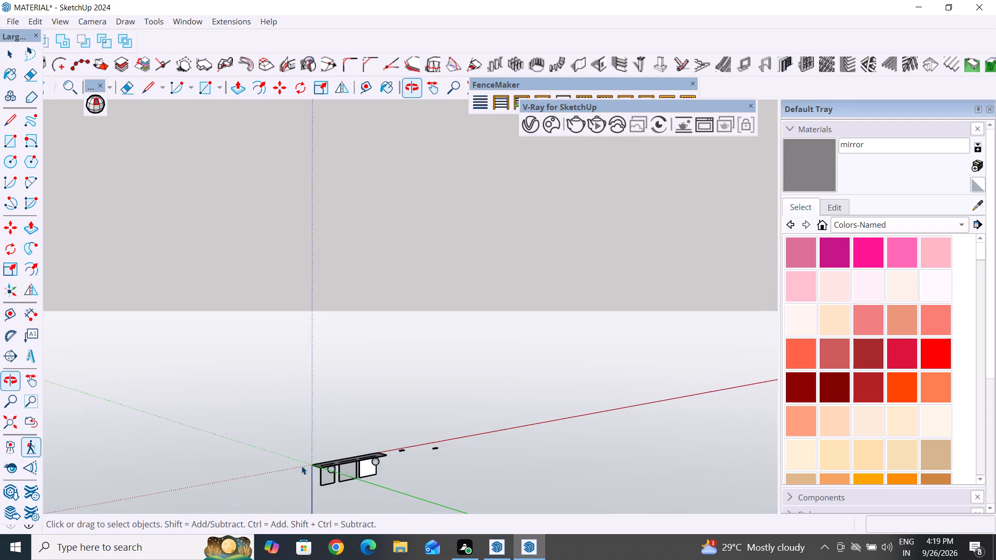
scroll(440, 464, up, 11)
middle_drag(228, 459, 622, 425)
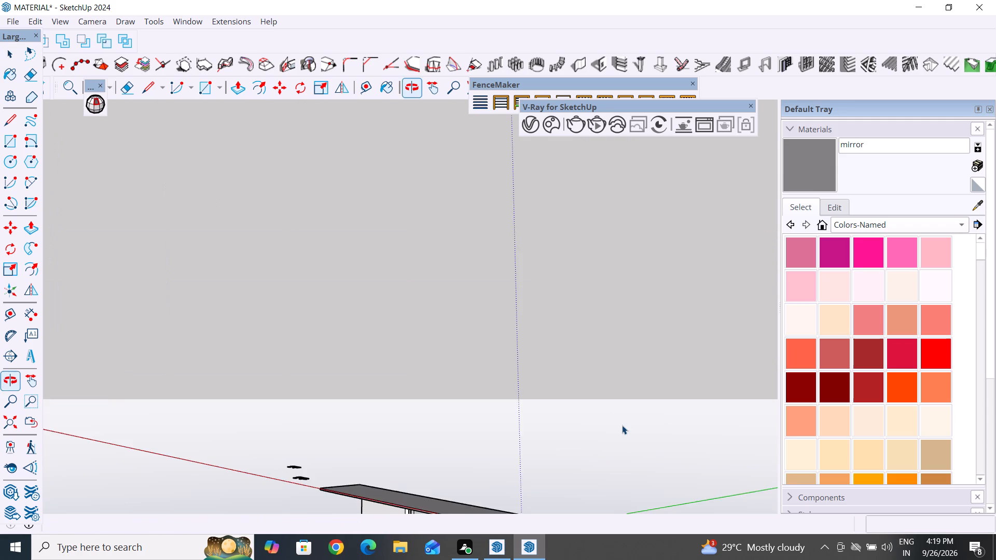
scroll(622, 425, down, 20)
scroll(622, 425, down, 1)
middle_drag(553, 471, 517, 193)
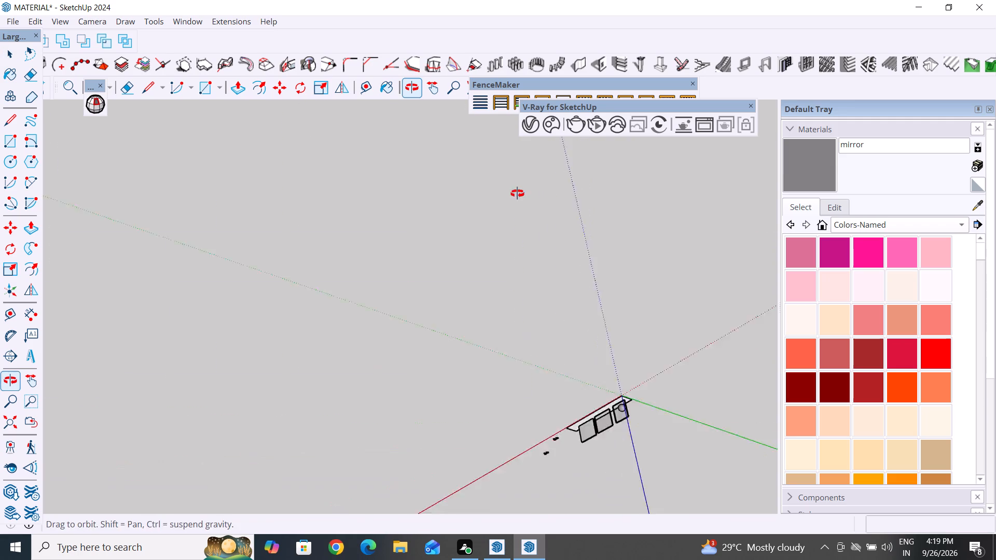
middle_drag(517, 193, 517, 187)
middle_drag(513, 454, 496, 224)
middle_drag(454, 481, 730, 422)
middle_drag(431, 415, 591, 368)
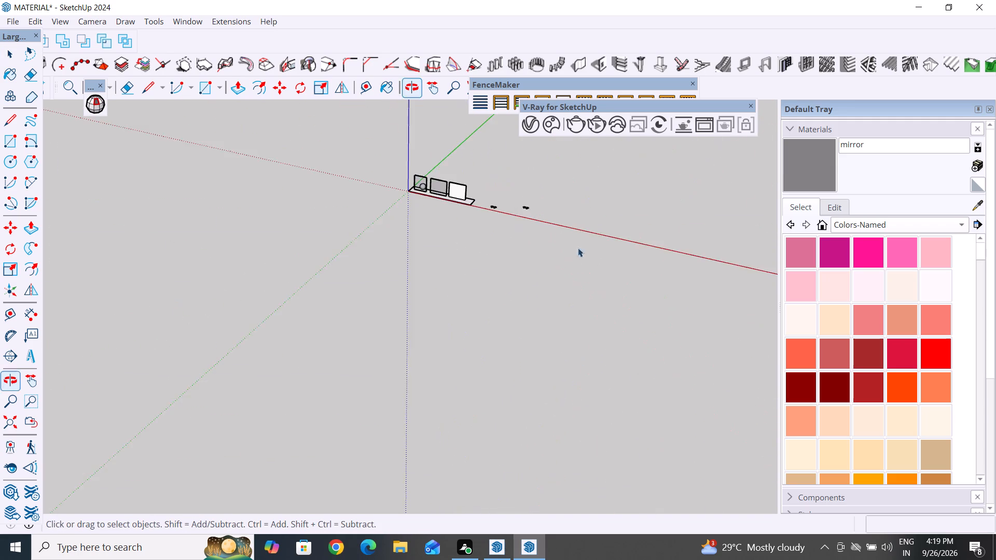
scroll(574, 211, up, 20)
scroll(574, 211, up, 4)
middle_drag(506, 248, 648, 204)
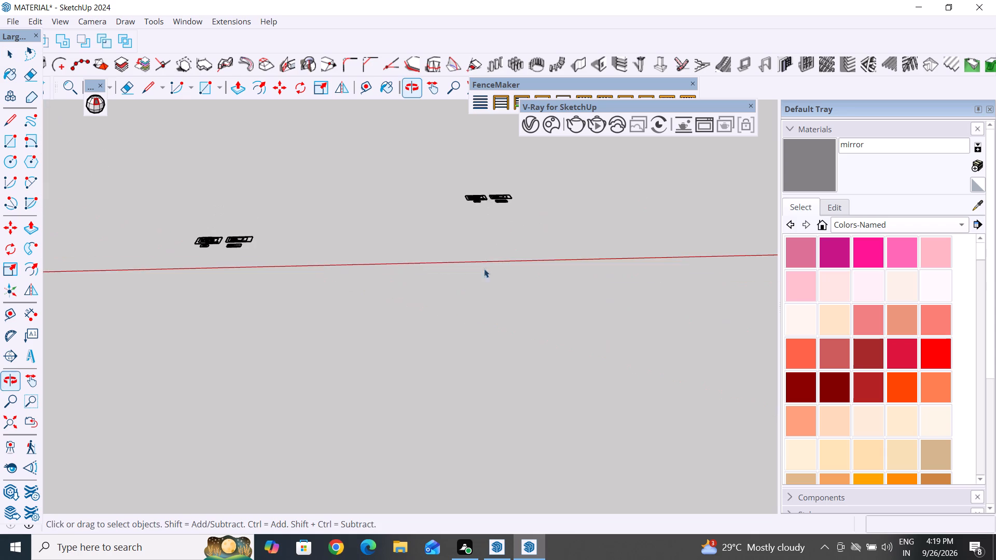
scroll(409, 324, down, 7)
scroll(471, 272, up, 18)
scroll(441, 293, down, 14)
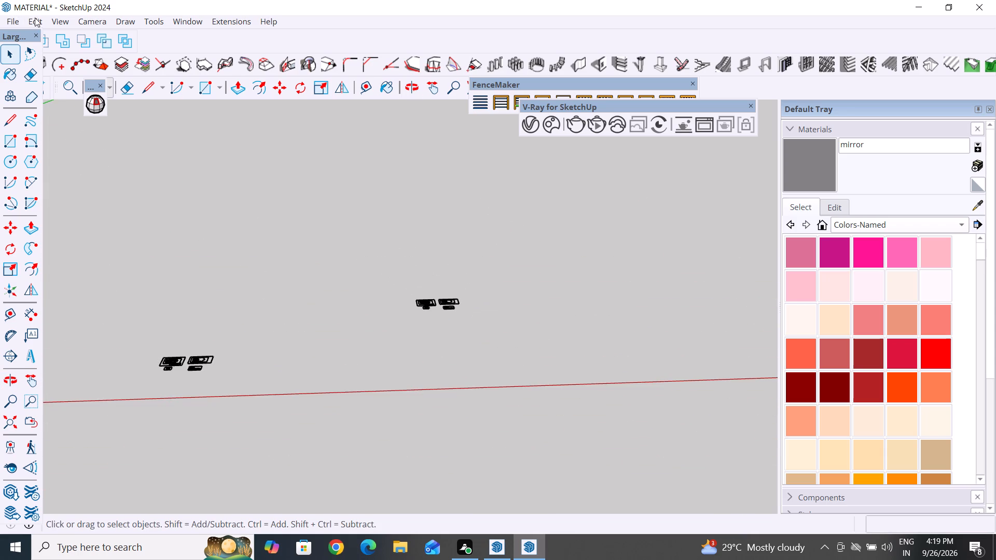
Unhide all objects in the model once more.
click(36, 24)
click(91, 234)
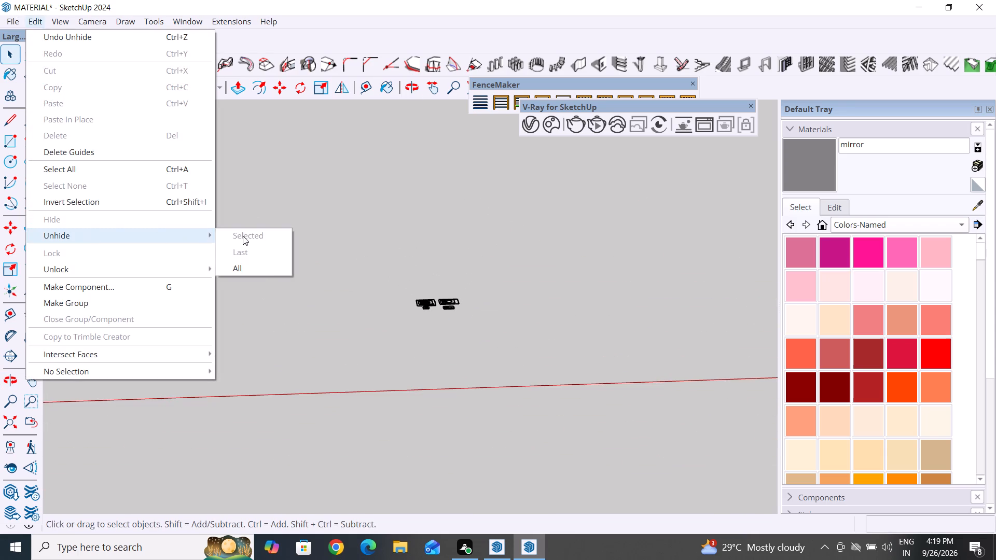
click(260, 270)
click(197, 401)
Delete the set of four flat plan drawings farther from the material samples, keeping the set with the raised house walls.
scroll(156, 381, up, 7)
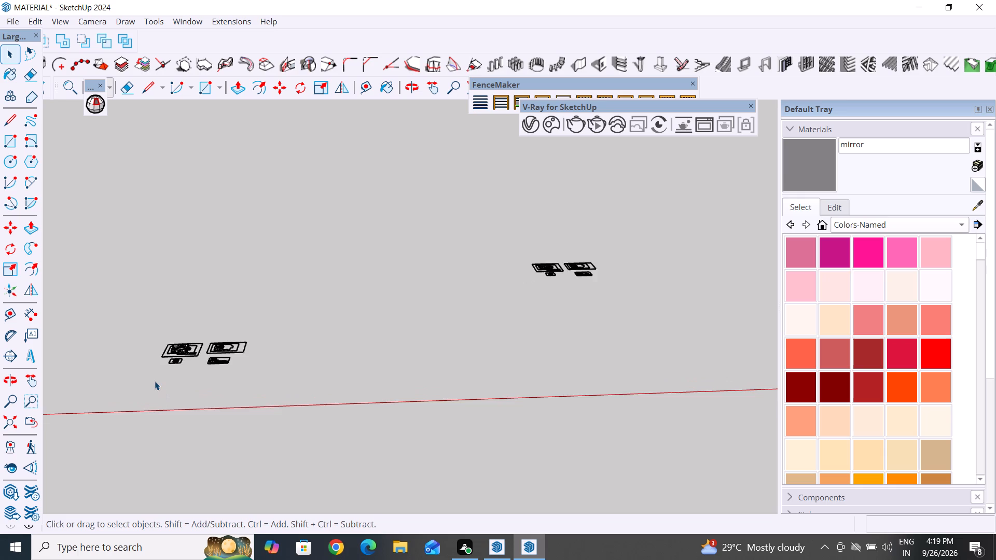
scroll(155, 381, up, 17)
scroll(211, 446, down, 12)
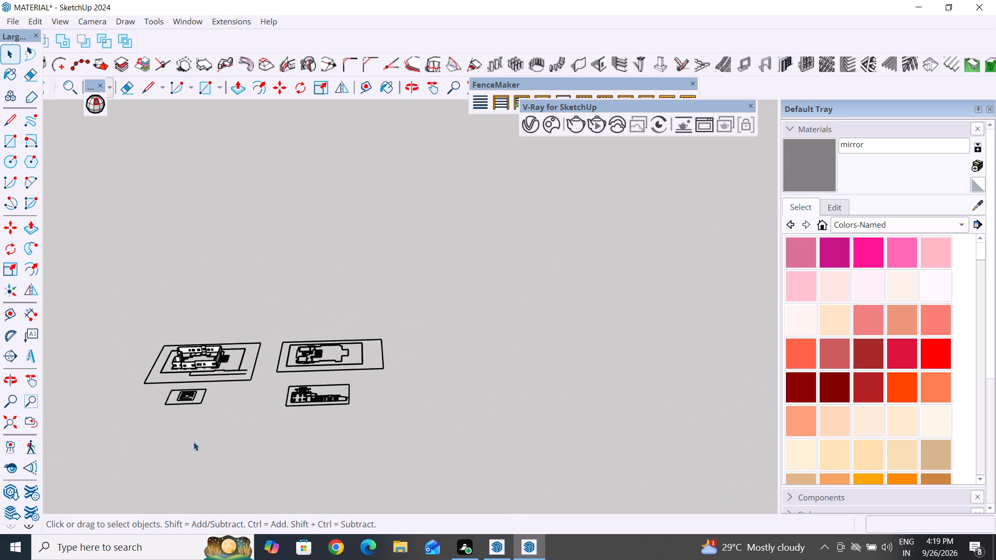
scroll(193, 442, down, 10)
scroll(532, 357, up, 17)
drag(714, 229, 538, 366)
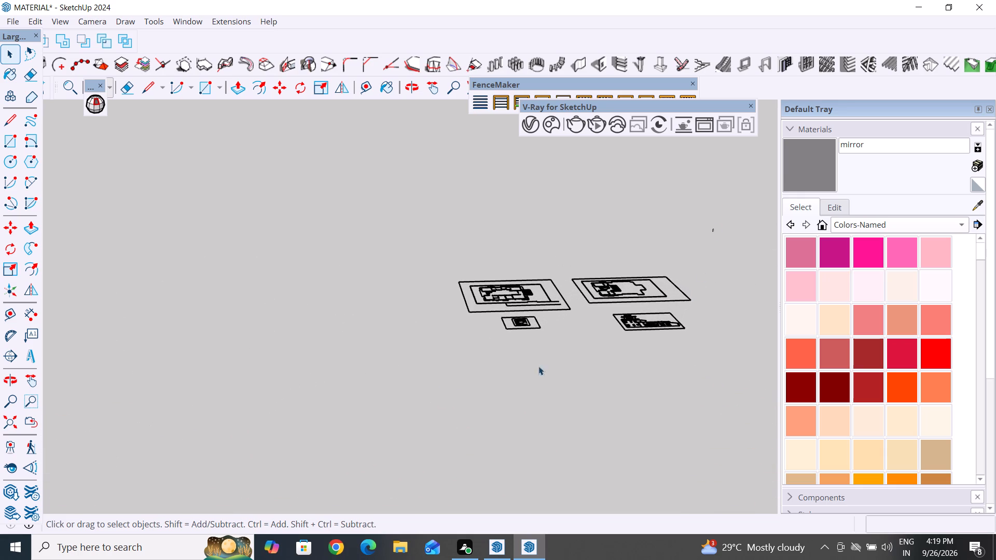
drag(538, 366, 379, 397)
key(Delete)
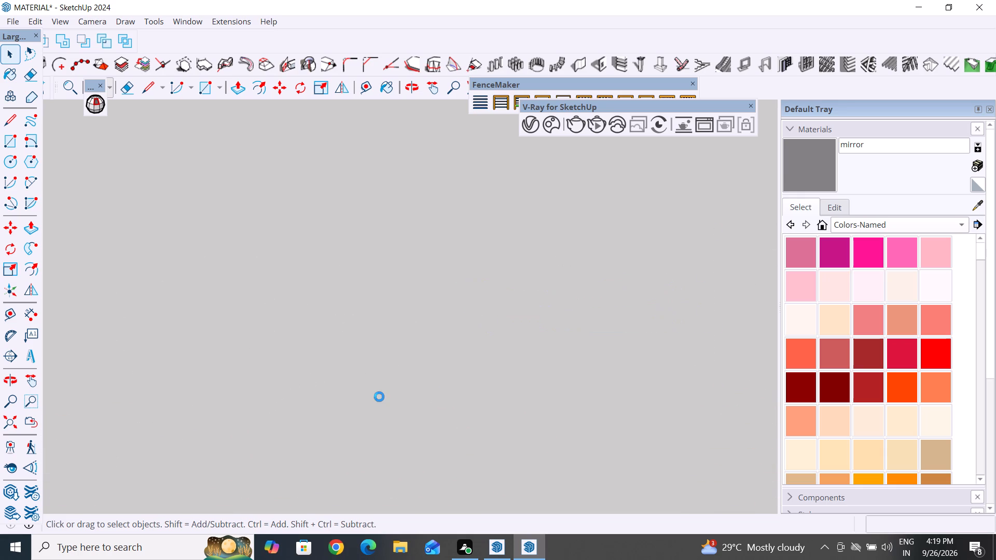
scroll(421, 377, down, 17)
scroll(447, 398, down, 8)
Hide the group of raised house walls standing on the large floor plan.
scroll(447, 398, down, 6)
scroll(81, 481, up, 6)
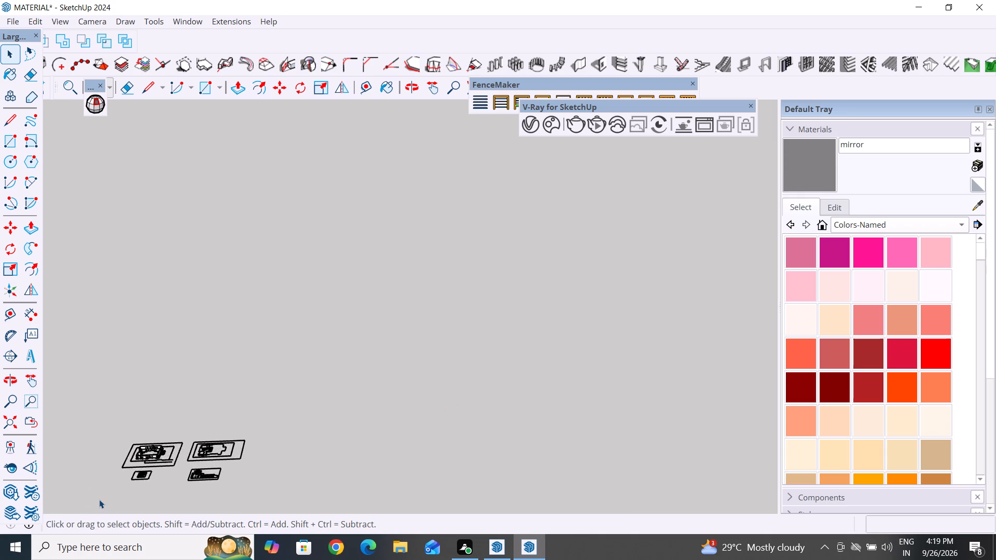
scroll(99, 499, up, 15)
middle_drag(129, 473, 229, 413)
scroll(161, 435, up, 4)
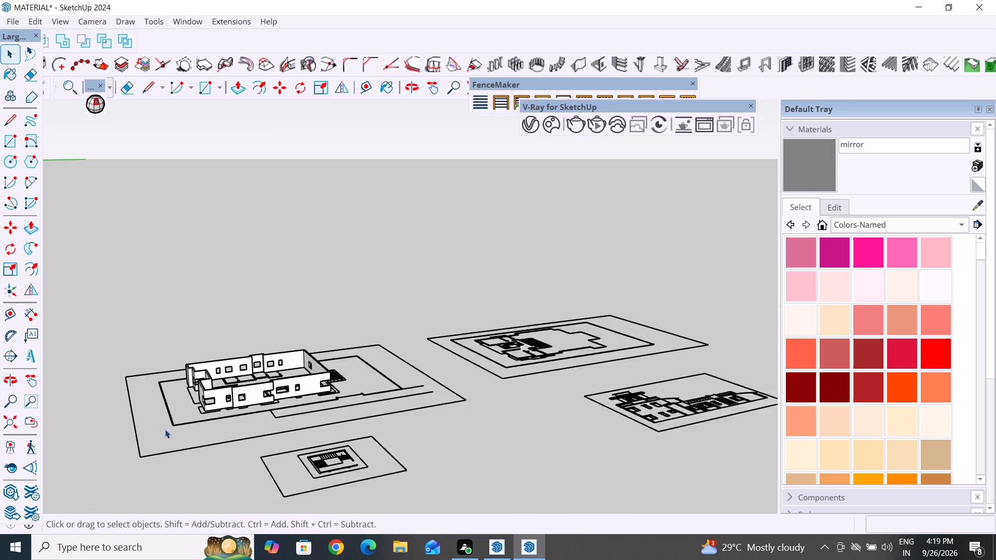
scroll(165, 429, up, 14)
click(227, 388)
right_click(225, 394)
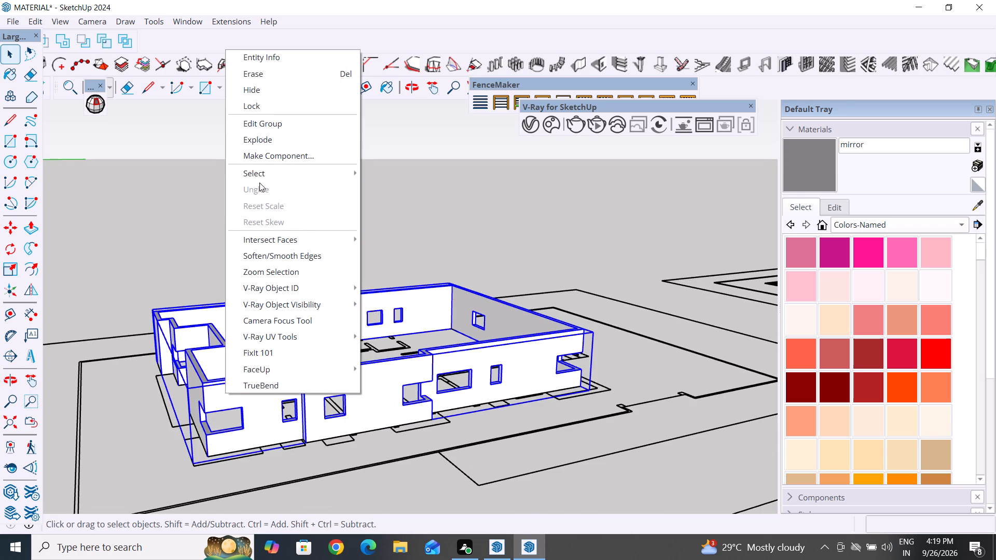
click(267, 87)
Examine the bare floor plan from above, and the material samples beside the origin.
middle_drag(516, 363, 402, 408)
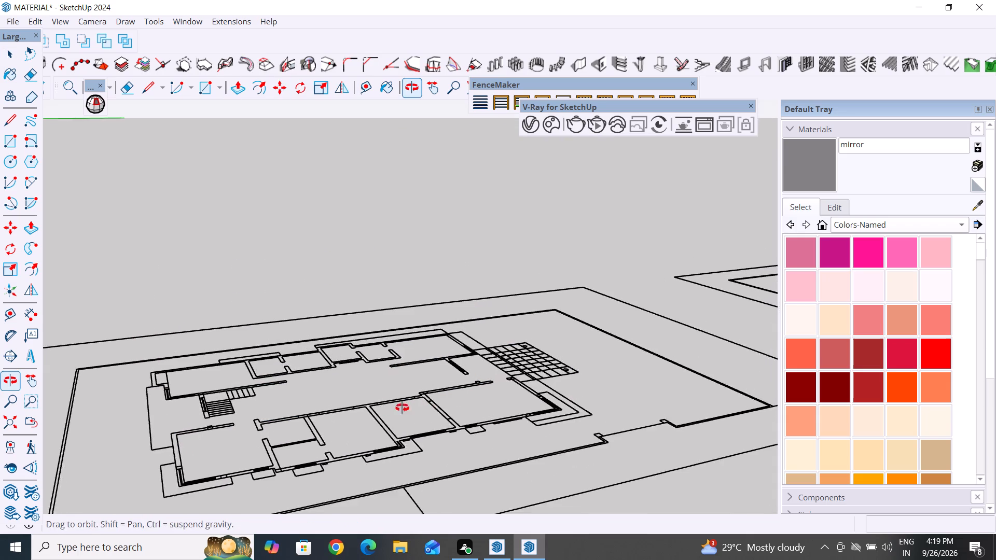
middle_drag(402, 408, 384, 409)
scroll(374, 380, down, 5)
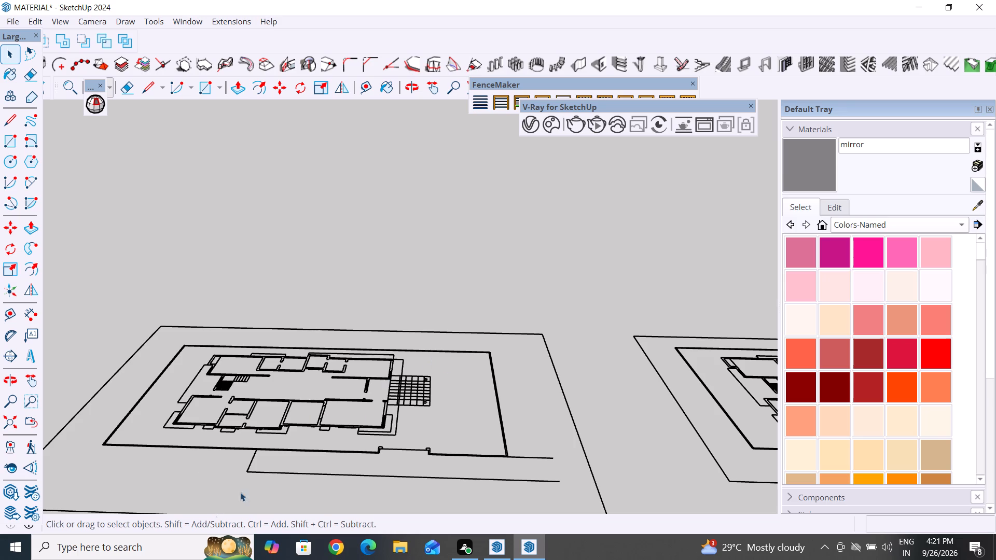
scroll(499, 347, down, 4)
middle_drag(392, 408, 437, 527)
scroll(444, 400, up, 6)
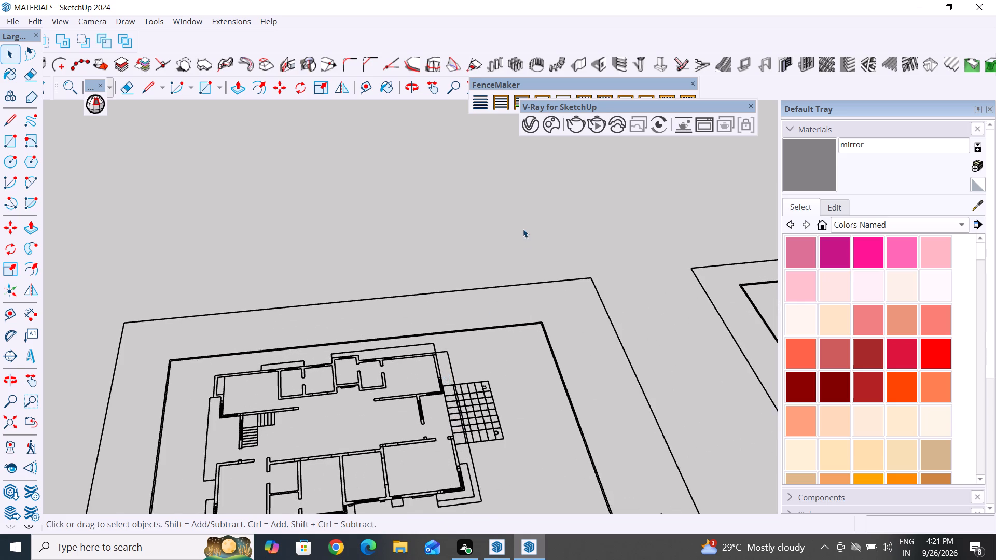
middle_drag(522, 229, 507, 313)
scroll(532, 234, down, 7)
middle_drag(501, 424, 486, 488)
scroll(481, 400, up, 6)
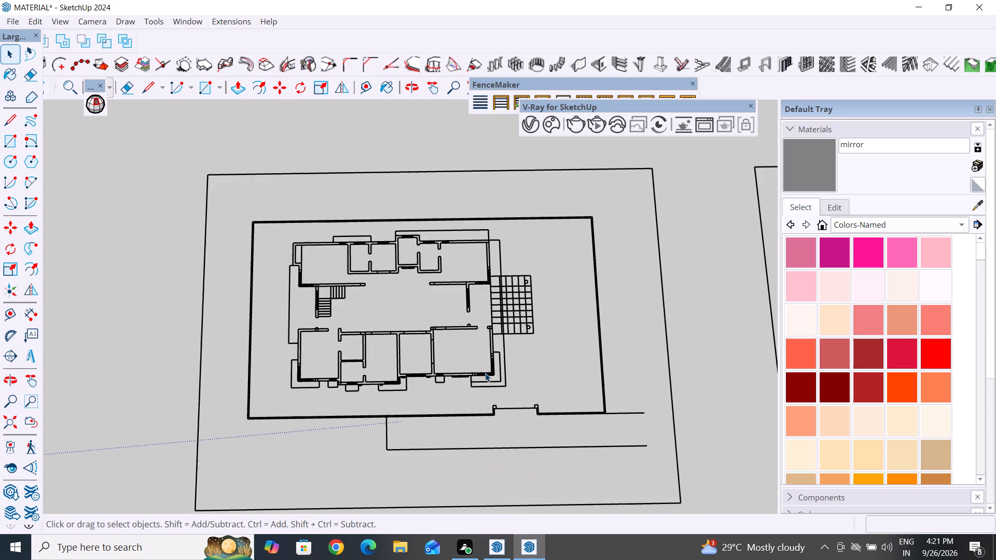
scroll(528, 394, up, 4)
middle_drag(541, 409, 541, 490)
scroll(489, 277, down, 9)
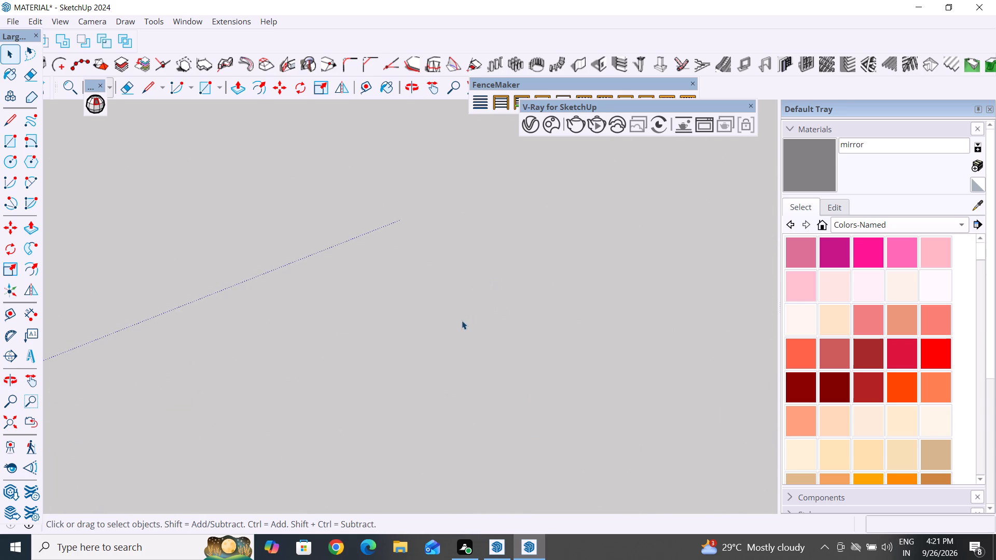
scroll(462, 320, down, 17)
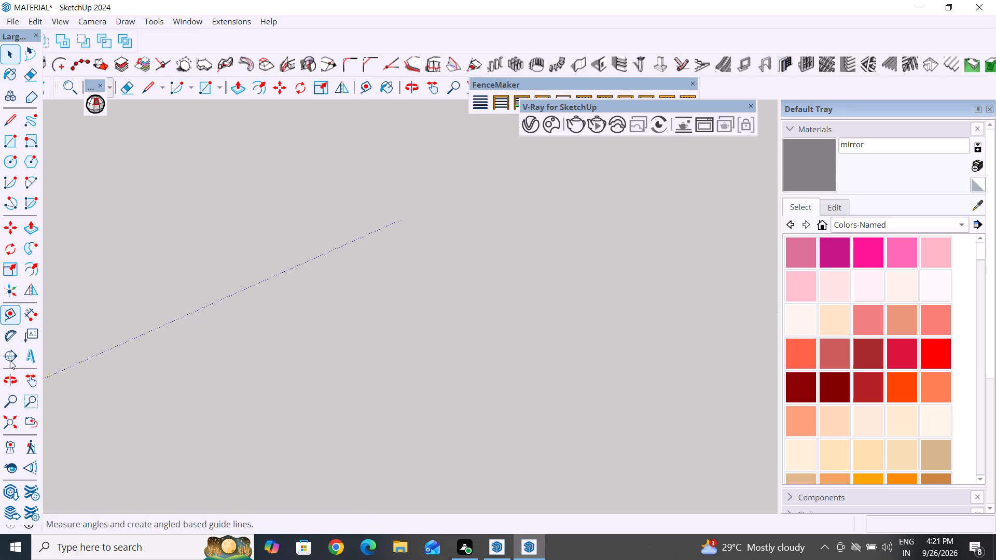
click(10, 420)
scroll(147, 331, down, 2)
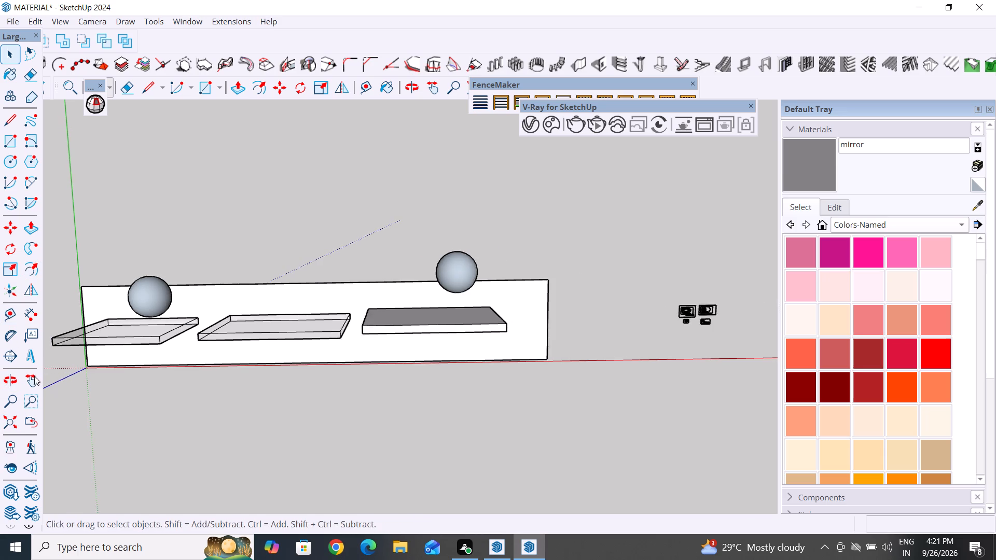
scroll(34, 376, down, 3)
middle_drag(537, 360, 496, 157)
middle_drag(604, 389, 625, 236)
scroll(298, 347, up, 5)
scroll(0, 437, down, 7)
scroll(404, 349, down, 6)
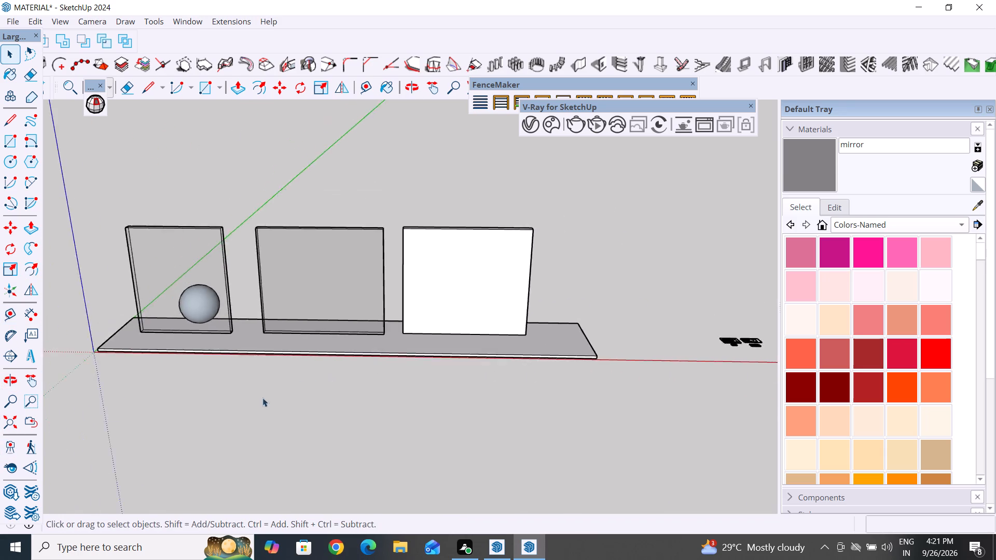
scroll(262, 398, down, 8)
Trace the outer face of the floor plan's gate-side wall with the Line tool, following its offsets from one corner window to the other.
scroll(509, 429, up, 20)
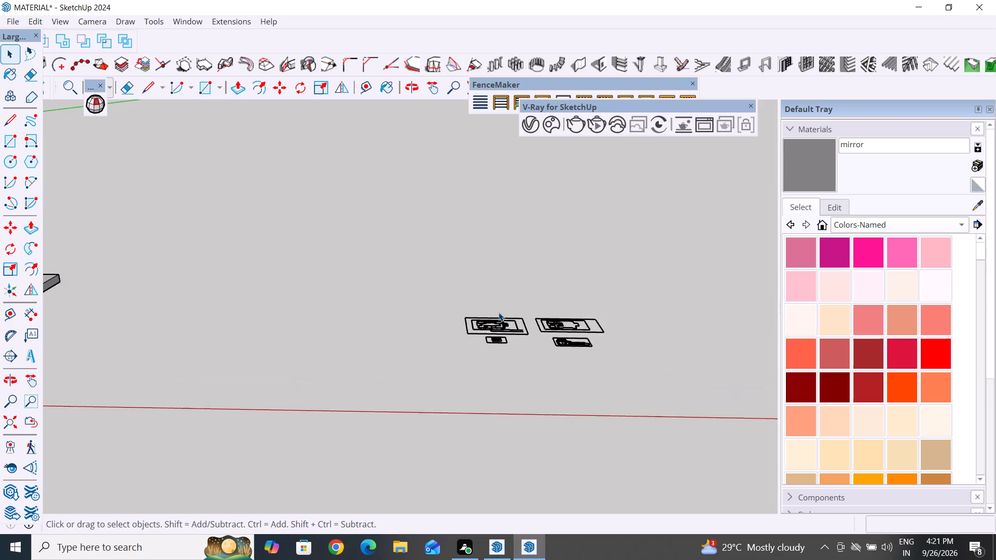
scroll(499, 312, up, 7)
middle_drag(511, 354, 511, 439)
scroll(514, 276, up, 10)
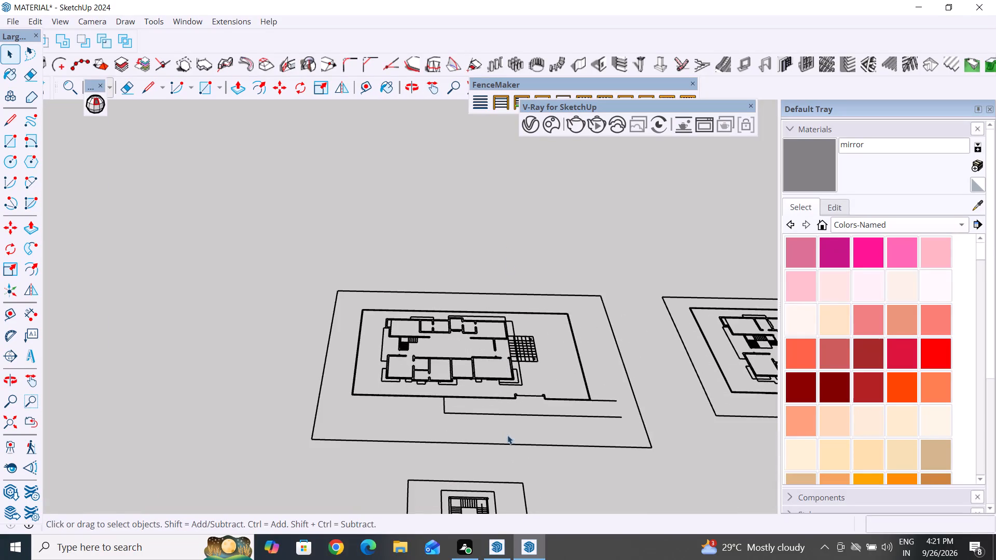
middle_drag(511, 455, 512, 543)
scroll(419, 391, up, 7)
middle_drag(628, 445, 640, 496)
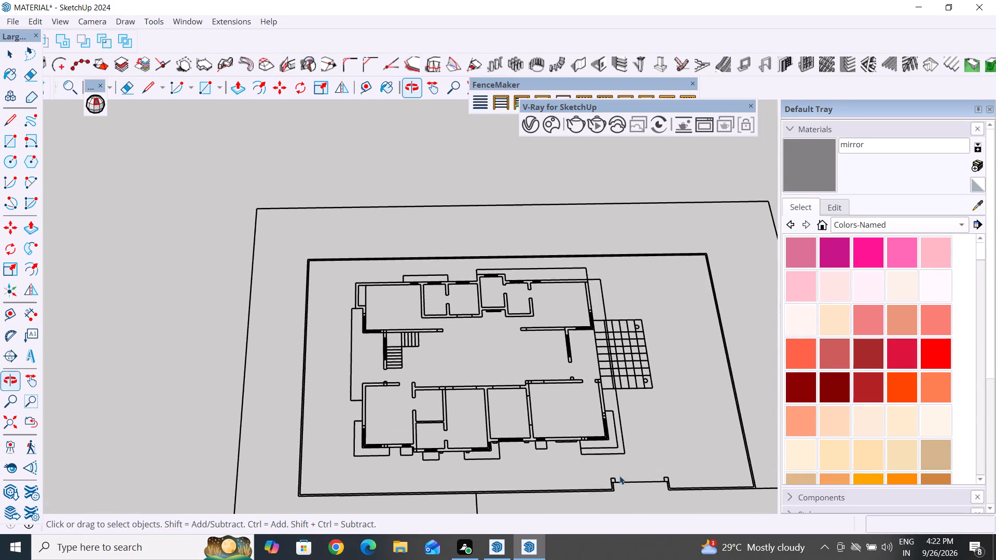
scroll(584, 447, up, 5)
click(6, 119)
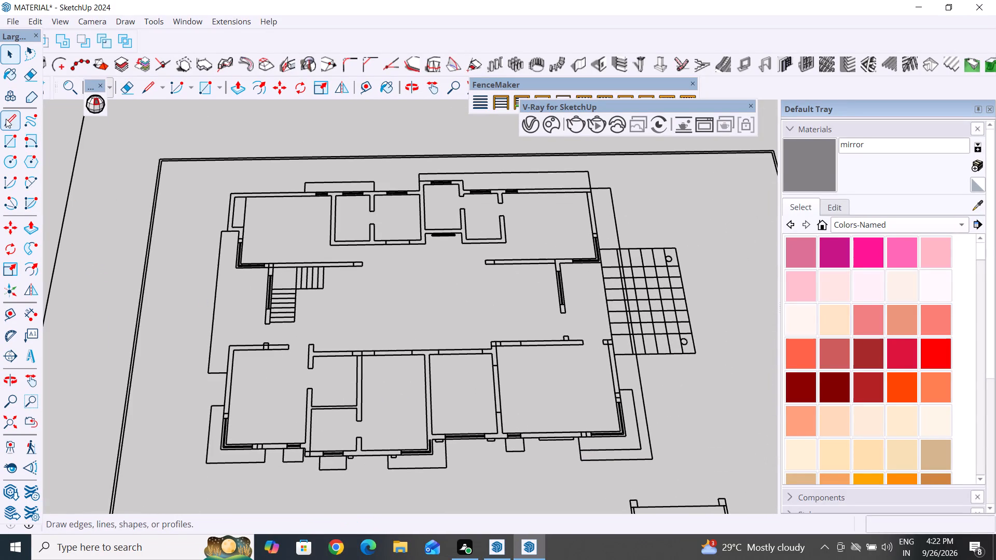
scroll(217, 474, up, 11)
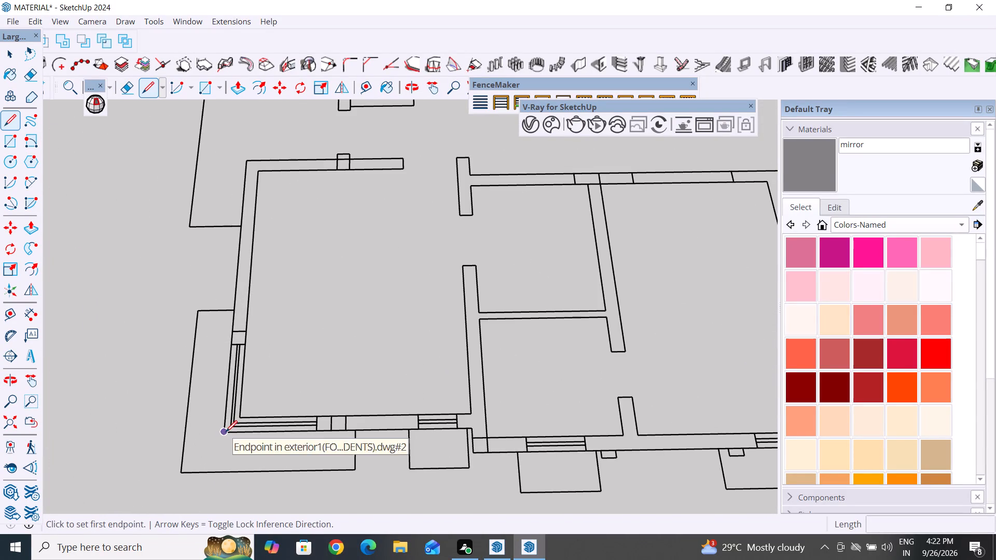
click(226, 432)
click(473, 427)
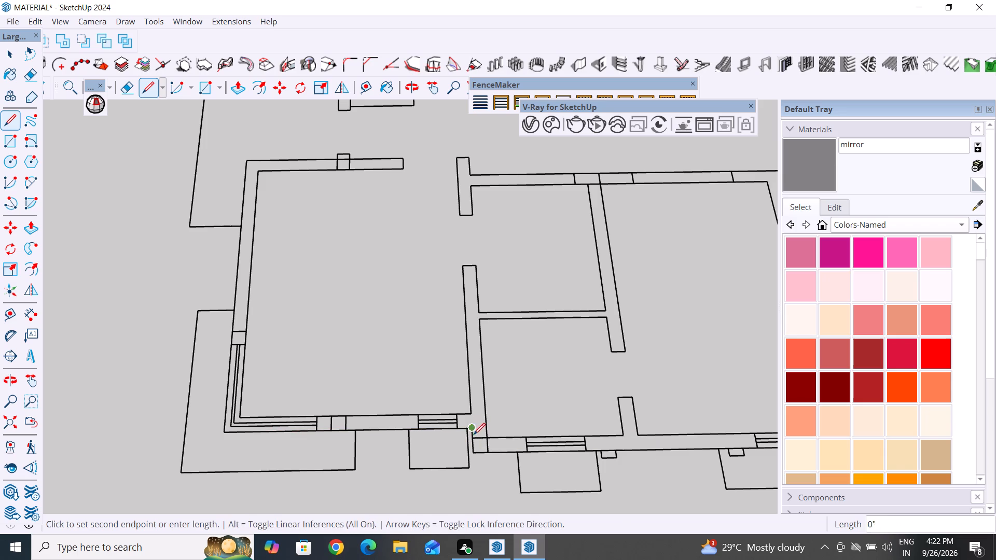
click(476, 453)
scroll(476, 453, down, 13)
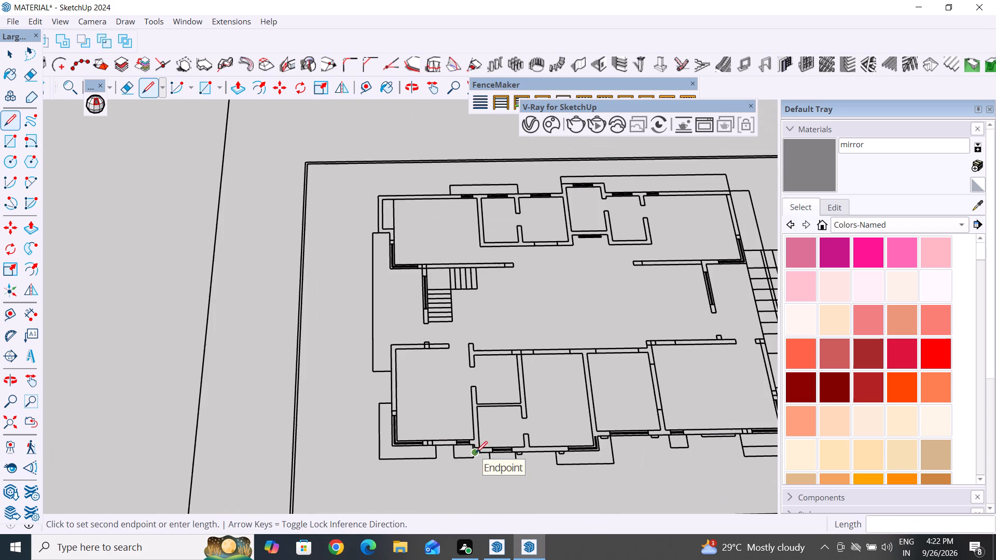
scroll(614, 457, up, 6)
scroll(566, 447, up, 11)
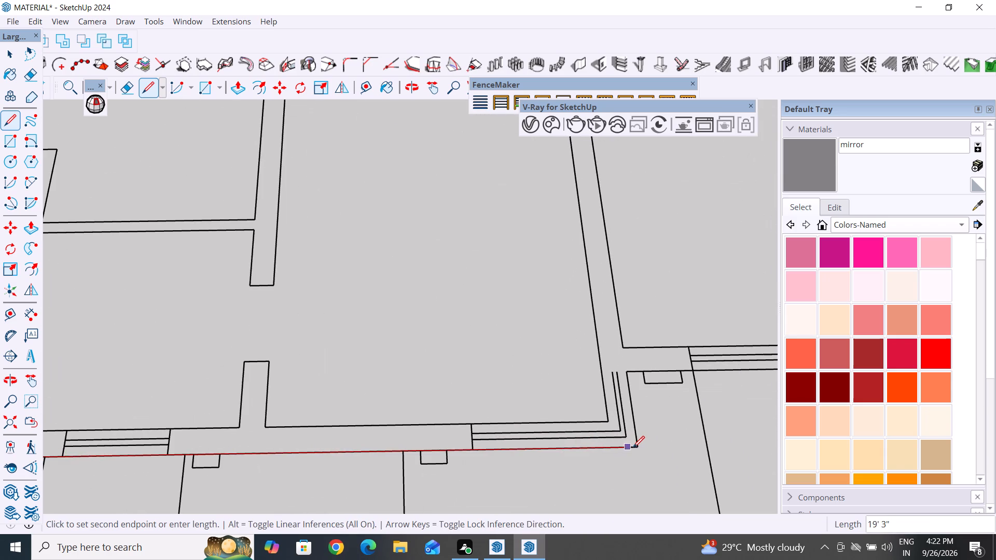
click(637, 447)
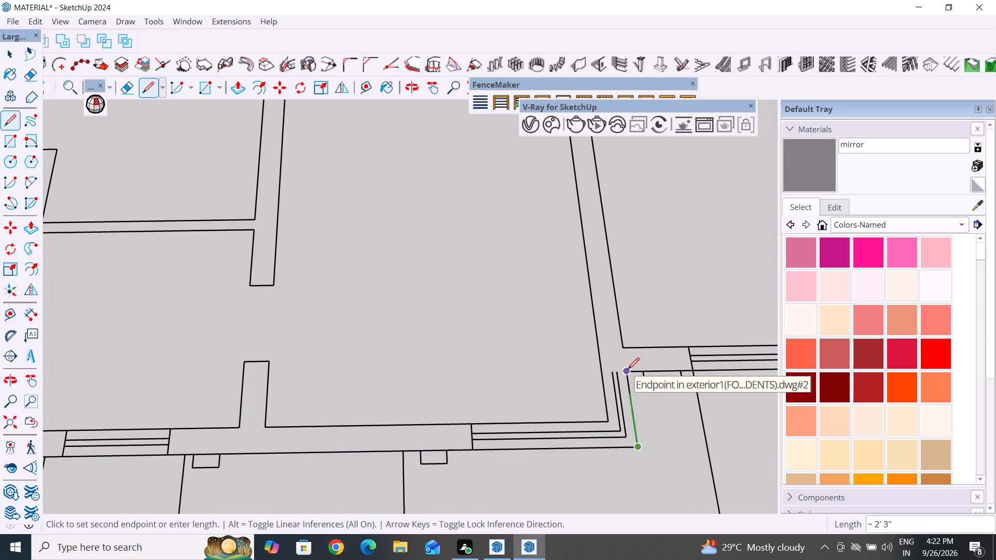
click(628, 369)
scroll(605, 382, down, 20)
scroll(605, 382, down, 8)
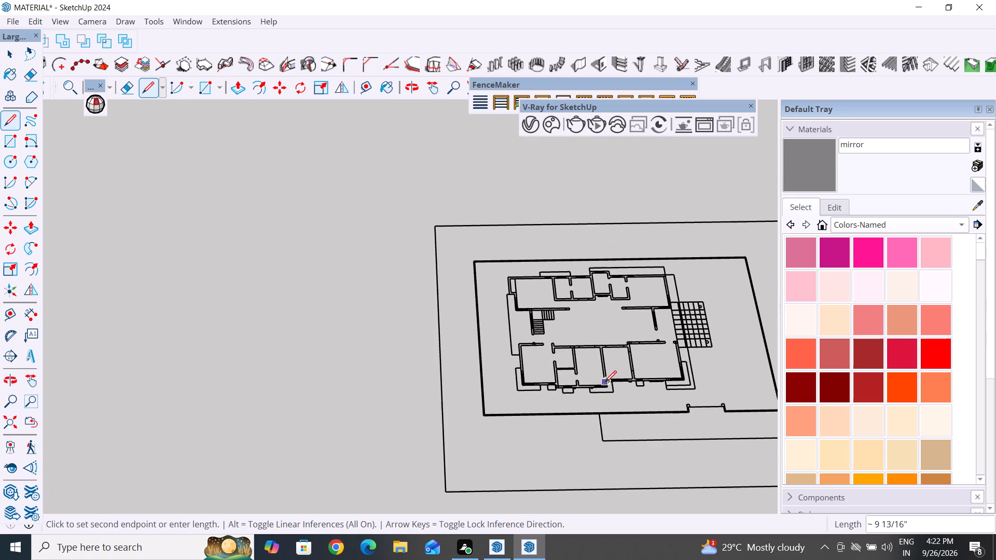
scroll(686, 388, up, 6)
scroll(690, 375, up, 15)
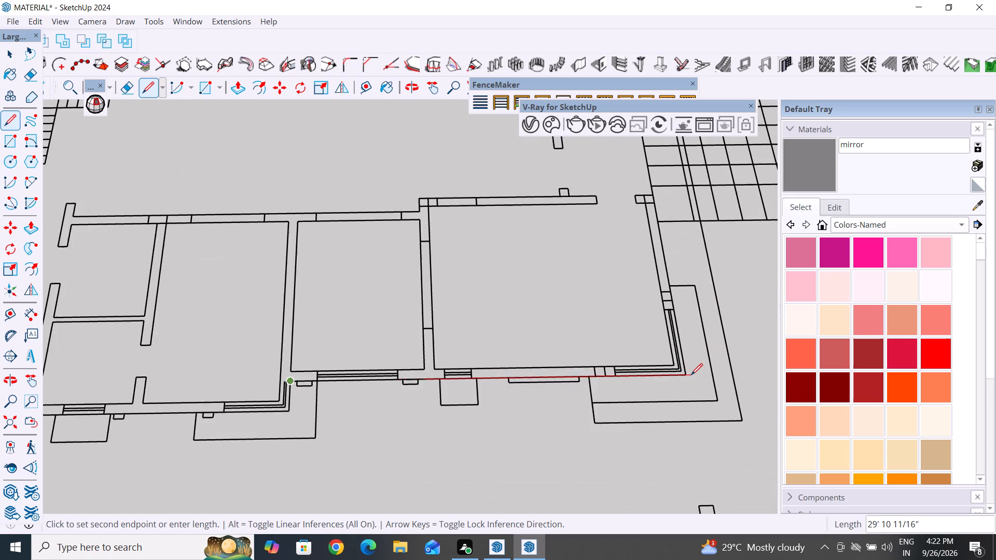
scroll(691, 375, up, 2)
click(680, 377)
Continue the outline along the porch-side wall and the rear wall, stepping 2' around the projecting room and ending with a 33' 3" segment.
scroll(660, 456, down, 8)
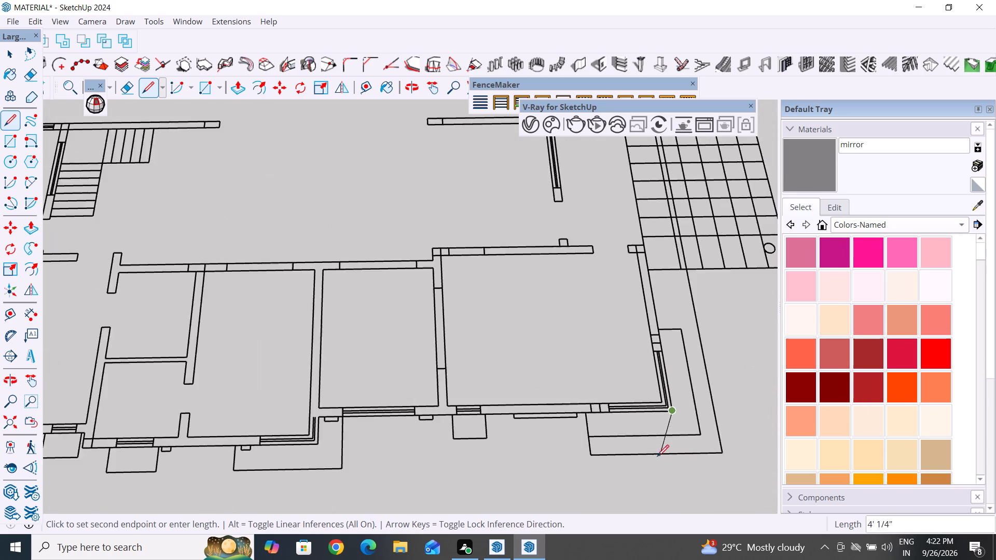
scroll(657, 456, down, 7)
scroll(622, 174, up, 10)
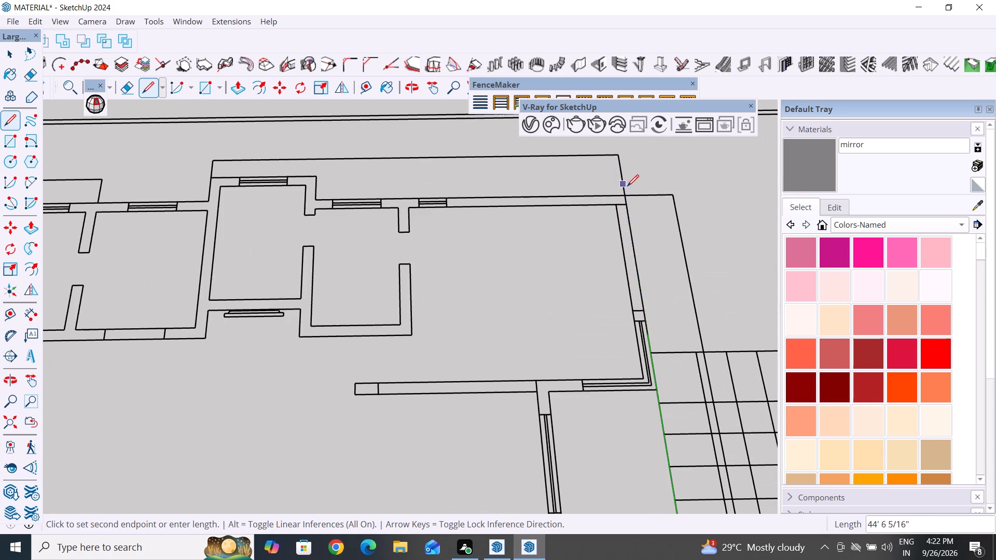
click(629, 196)
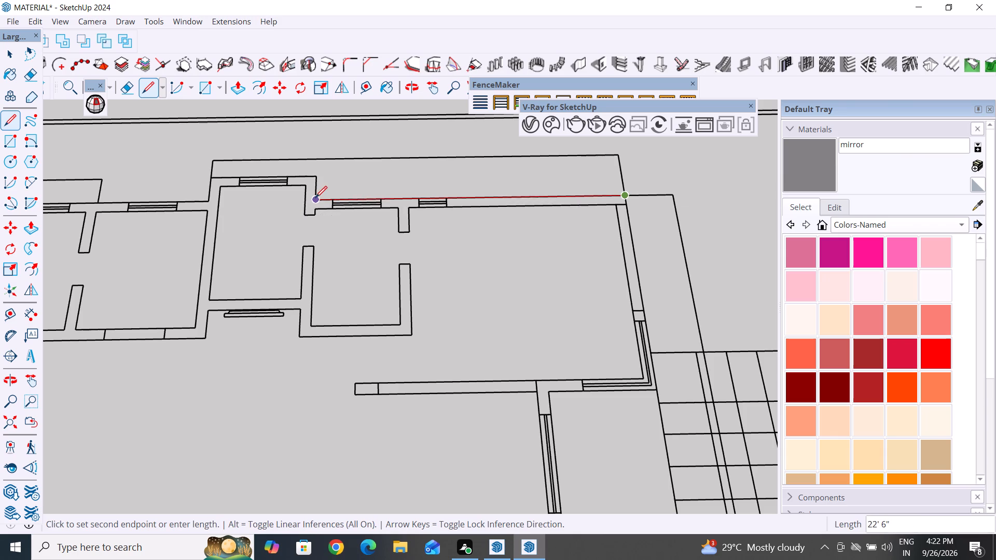
click(315, 198)
click(315, 177)
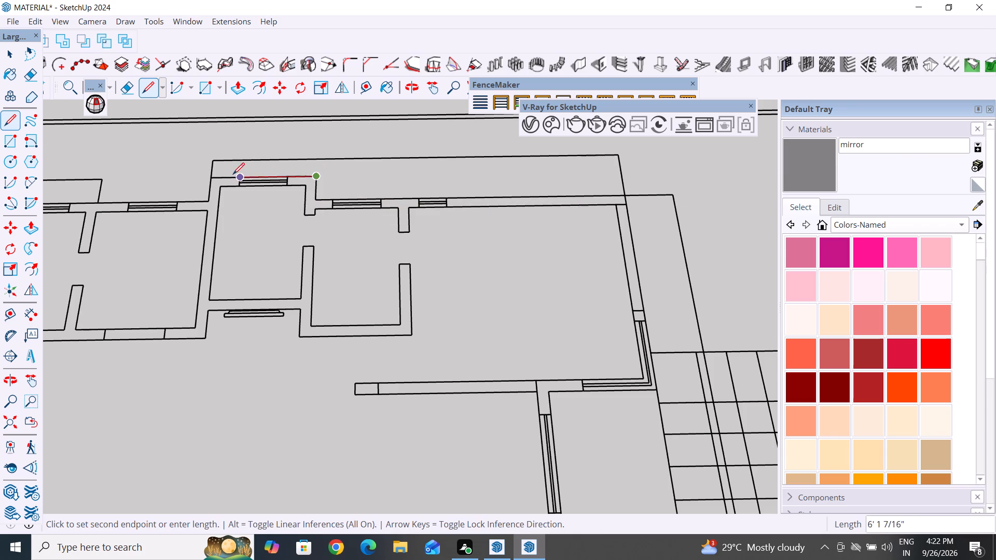
click(212, 174)
click(211, 200)
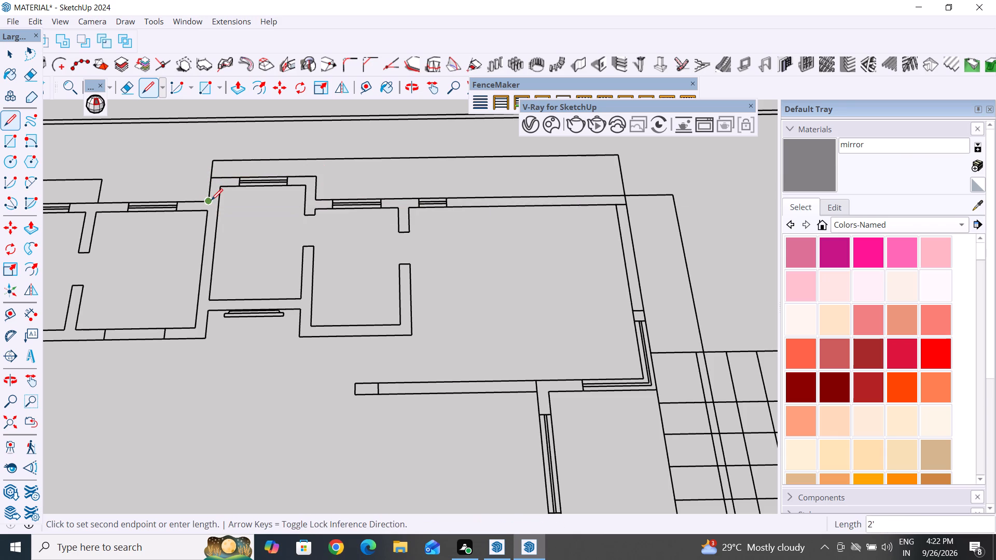
scroll(211, 200, down, 15)
scroll(211, 200, down, 6)
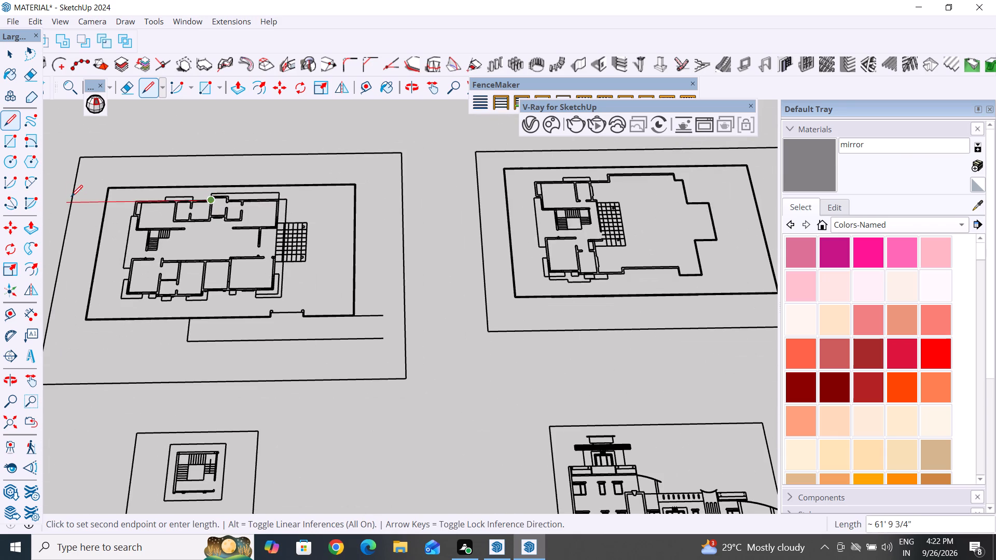
scroll(79, 199, up, 5)
scroll(120, 188, up, 11)
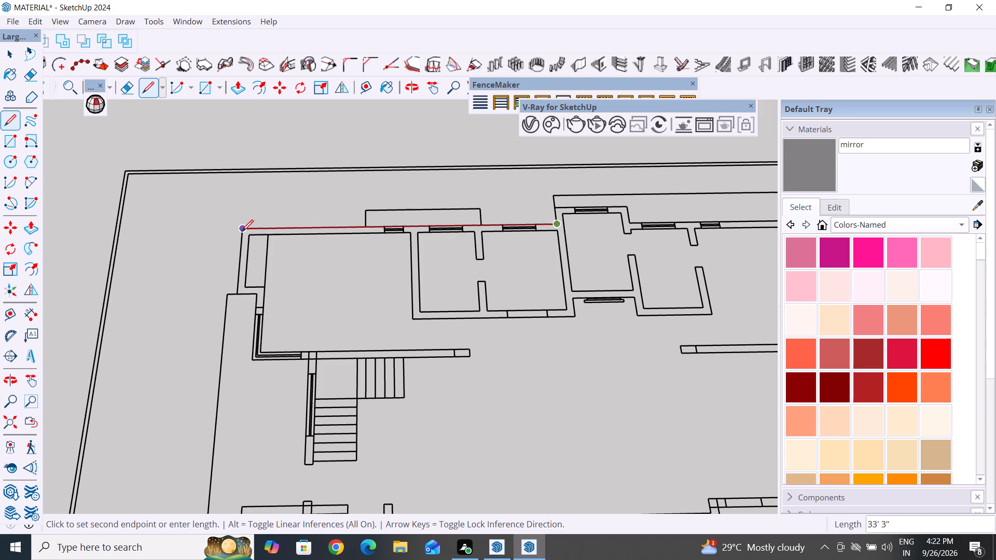
click(242, 231)
Close the house outline along the staircase-side wall with a 1' step out, a 25' 3" run, a step back and a 6' 9" final segment.
scroll(236, 298, up, 8)
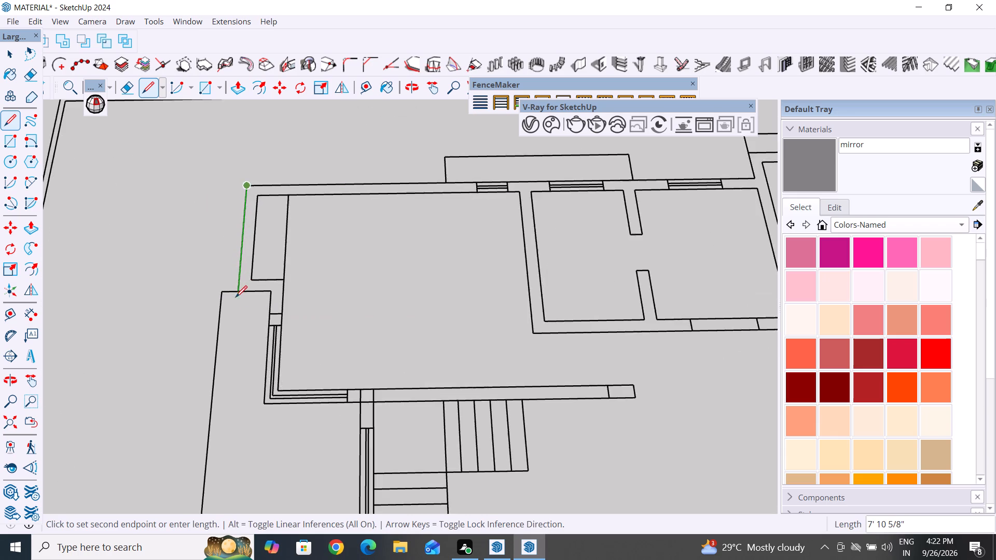
scroll(236, 297, up, 7)
click(240, 283)
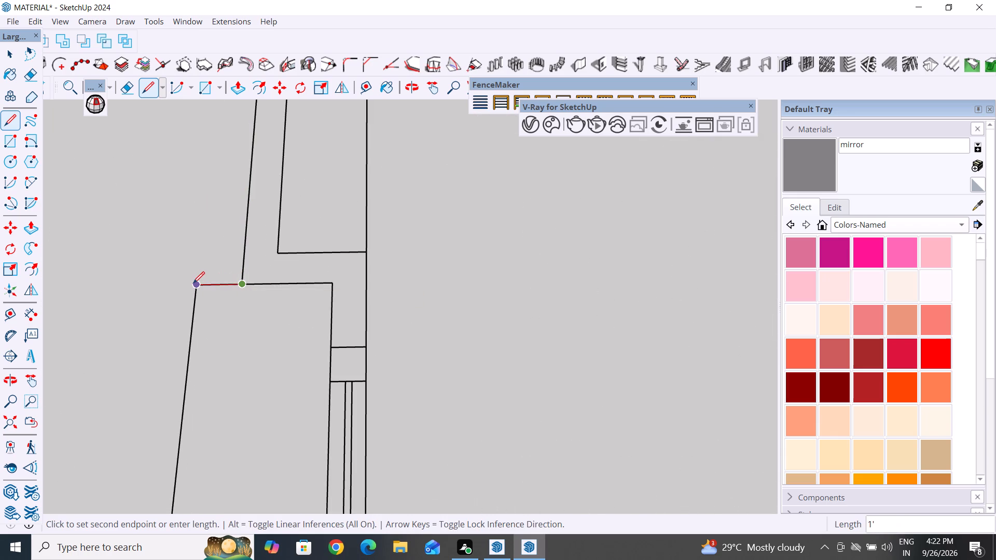
click(193, 283)
scroll(193, 283, down, 20)
scroll(193, 283, down, 6)
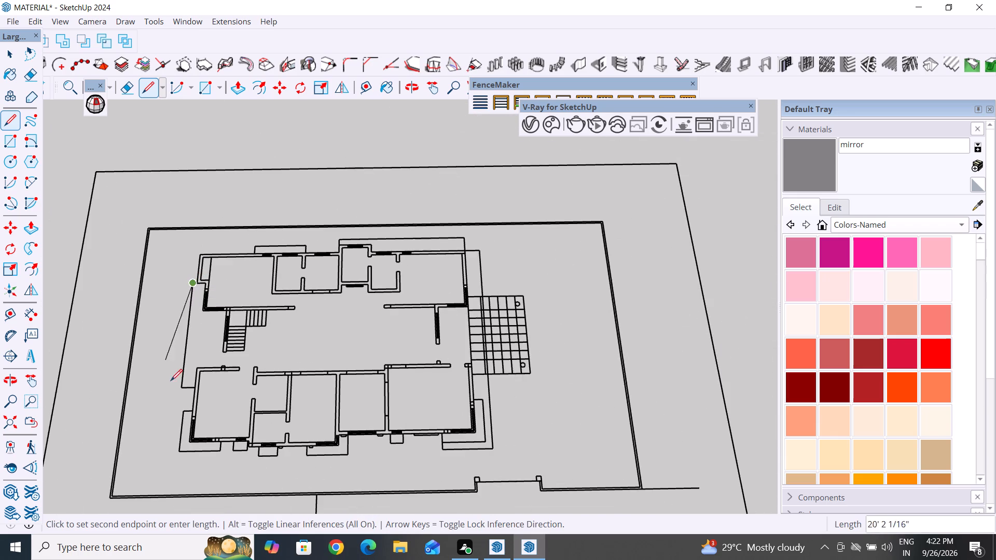
scroll(175, 390, up, 11)
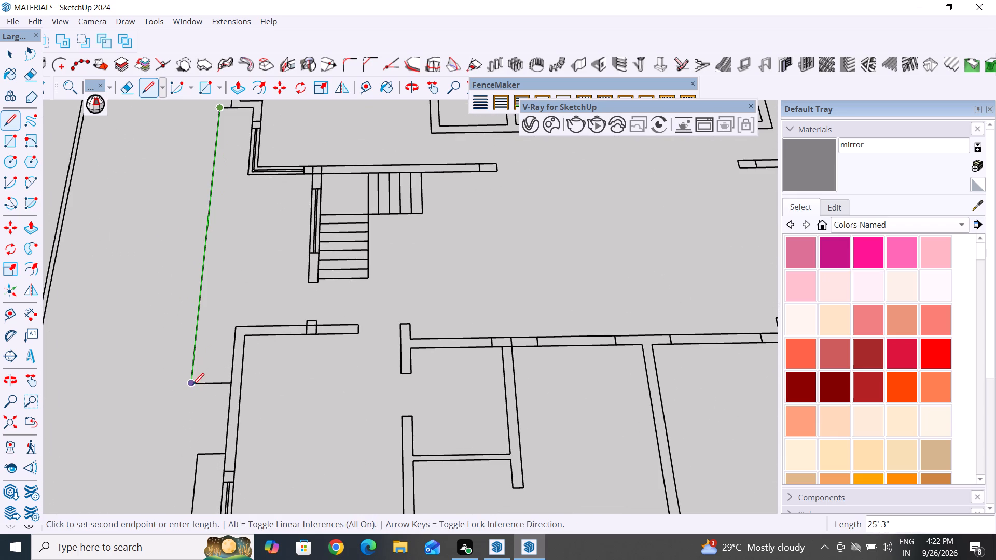
click(192, 385)
click(232, 387)
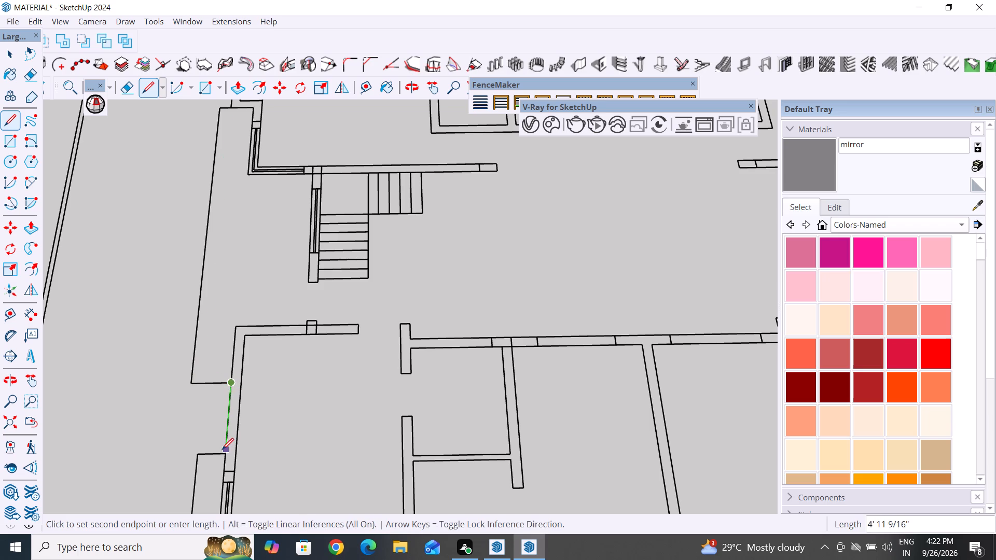
click(224, 454)
scroll(224, 454, down, 15)
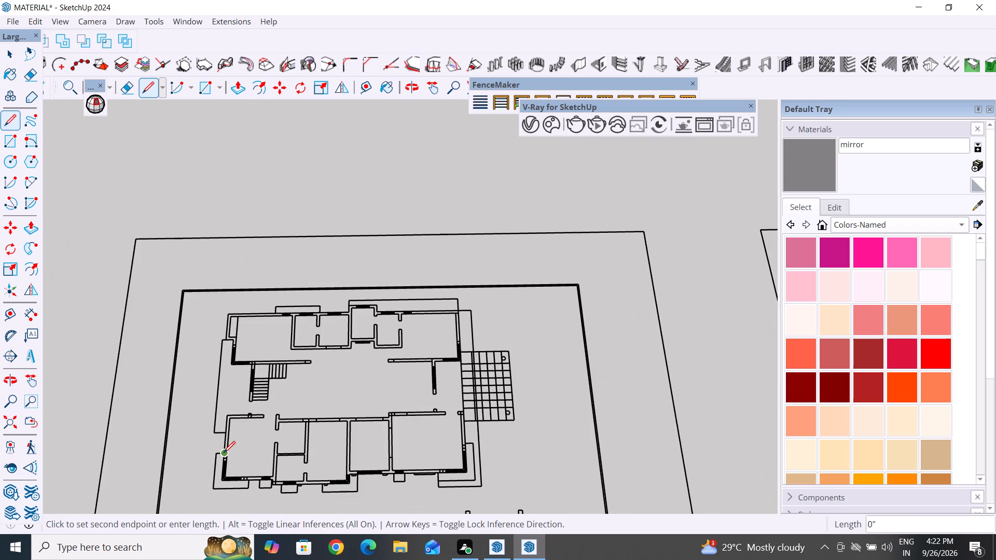
scroll(223, 477, up, 16)
click(217, 494)
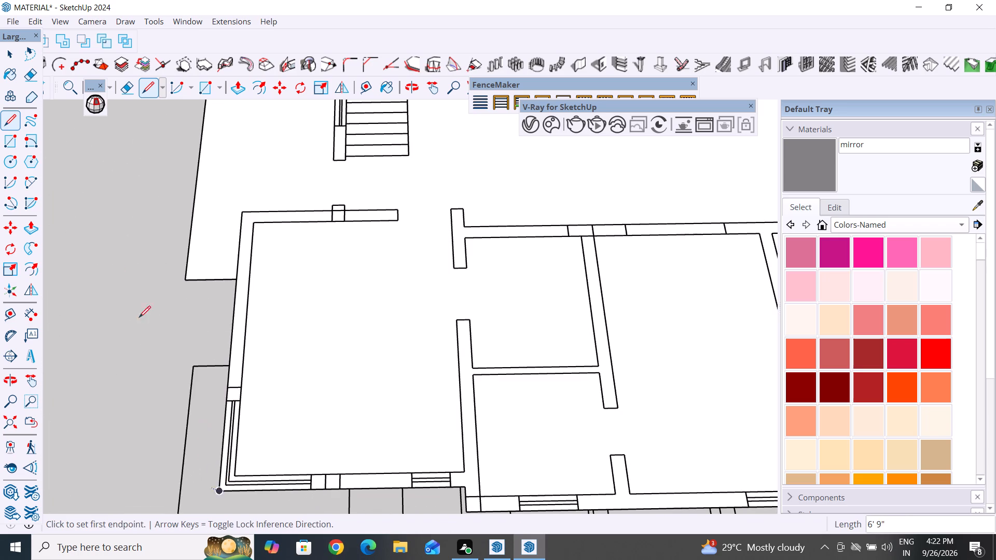
Push/Pull the closed house outline face up 6" to form a slab over the floor plan.
click(8, 47)
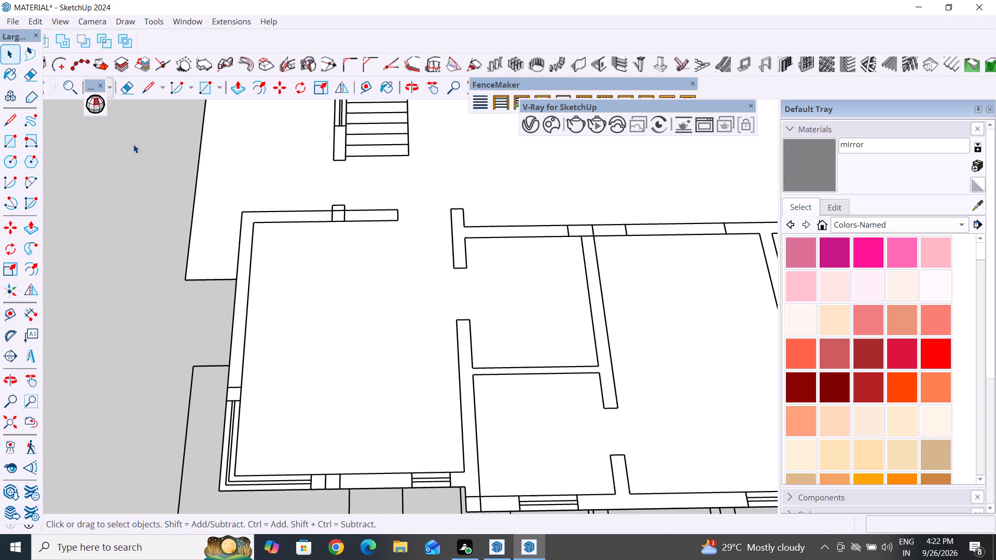
click(206, 89)
click(243, 92)
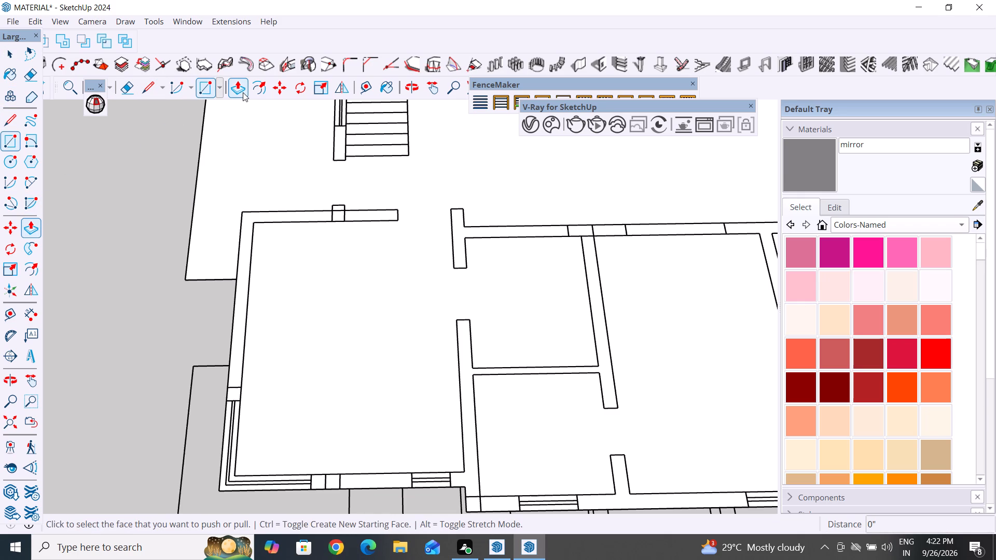
scroll(206, 269, down, 13)
middle_drag(318, 347, 357, 360)
scroll(353, 319, up, 4)
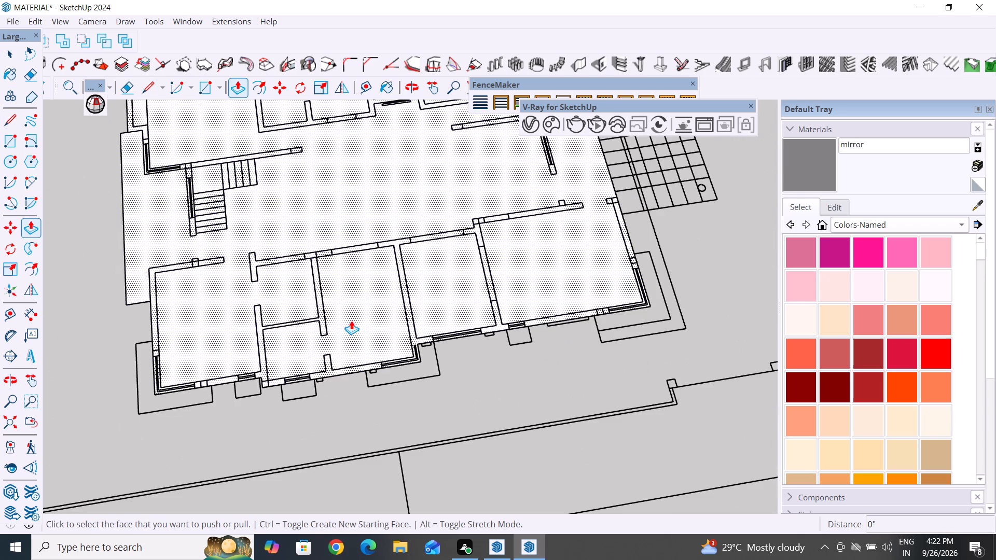
click(359, 333)
text(6")
key(Return)
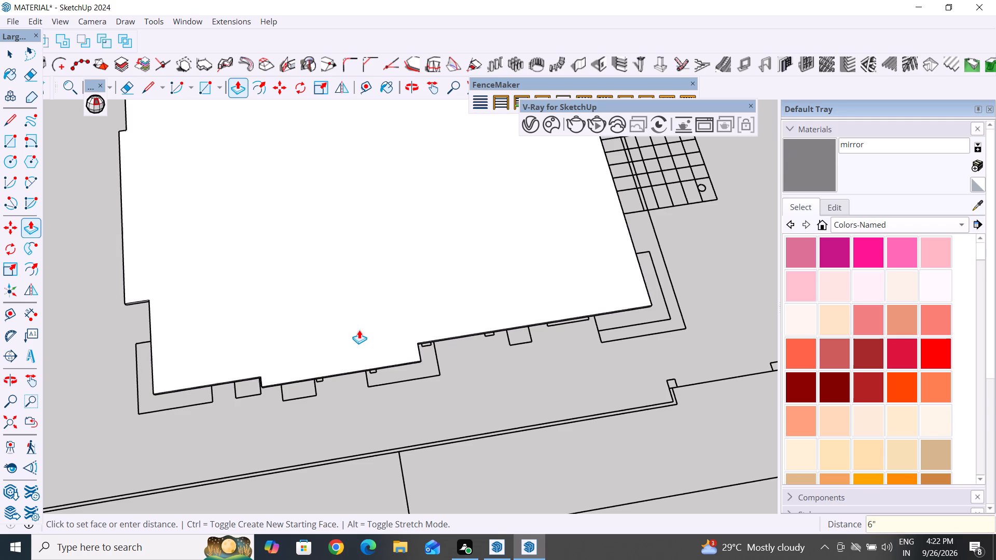
Select all the faces and edges of the new house slab and make them a group.
click(11, 53)
triple_click(261, 243)
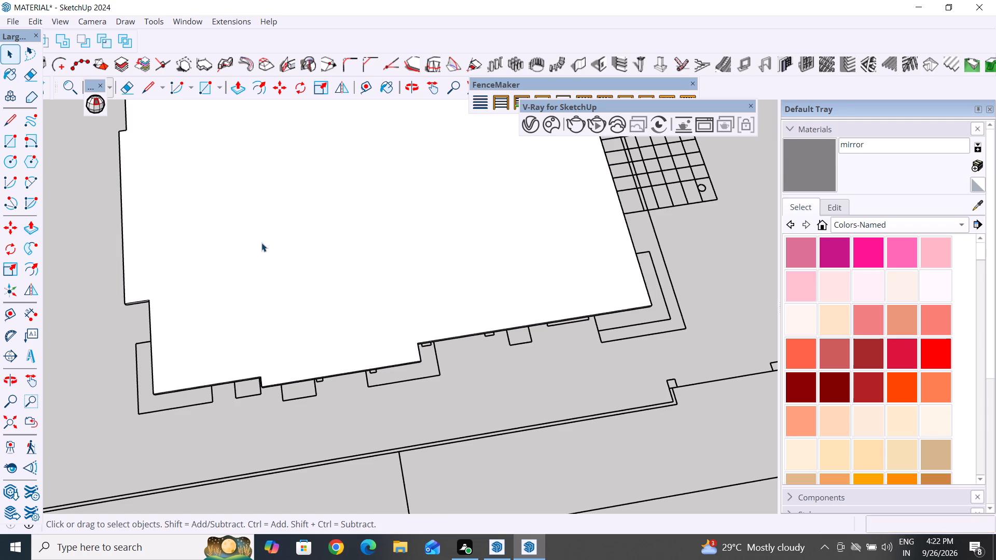
right_click(261, 243)
scroll(500, 473, up, 1)
middle_drag(501, 471, 485, 242)
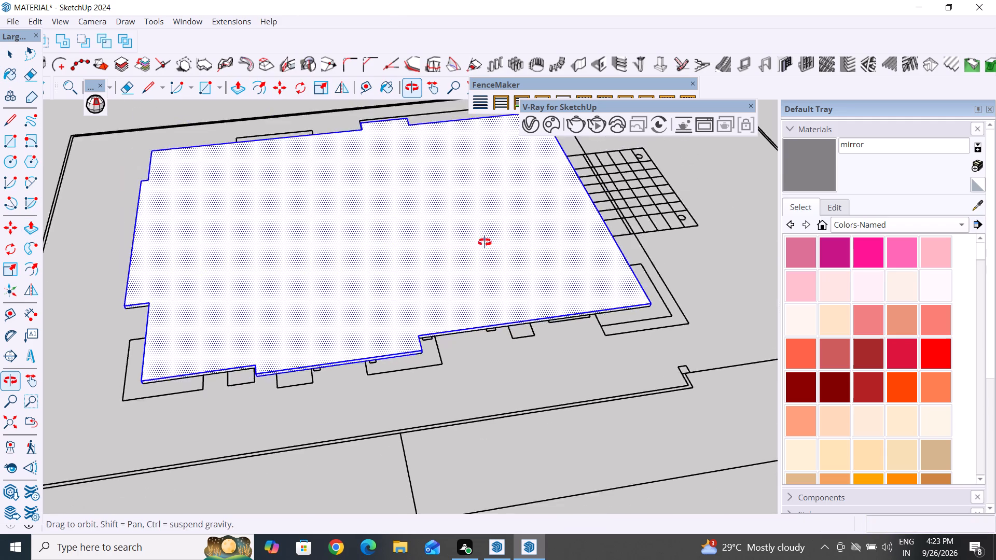
middle_drag(485, 242, 478, 223)
scroll(423, 416, up, 4)
middle_drag(465, 387, 510, 389)
click(518, 365)
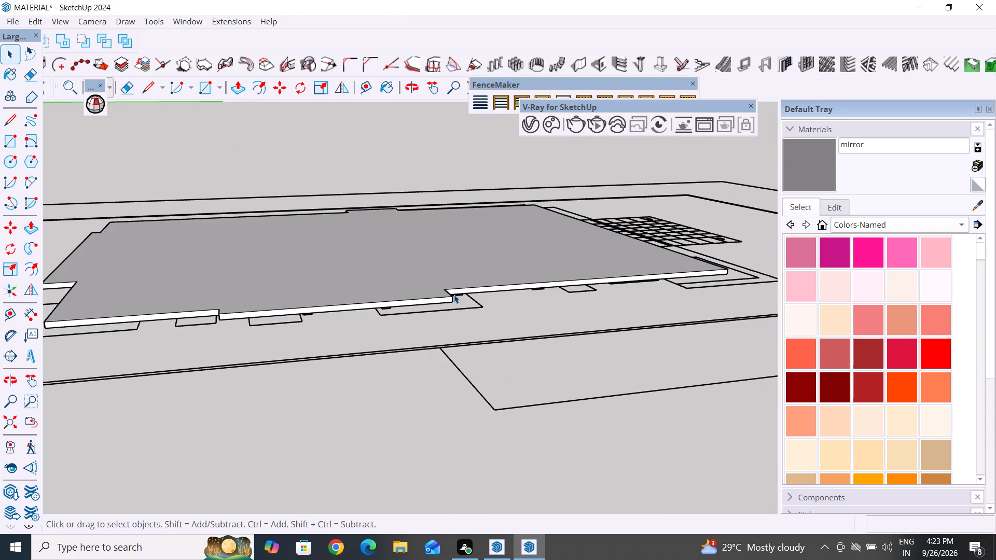
triple_click(442, 281)
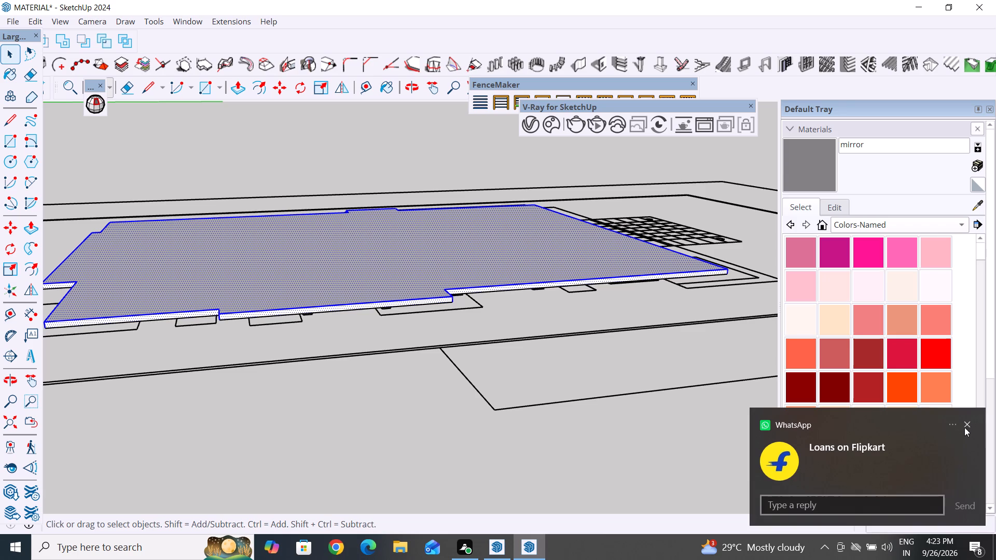
click(965, 426)
middle_drag(568, 382, 524, 469)
click(510, 404)
middle_drag(590, 457, 565, 509)
triple_click(508, 329)
double_click(508, 329)
right_click(508, 329)
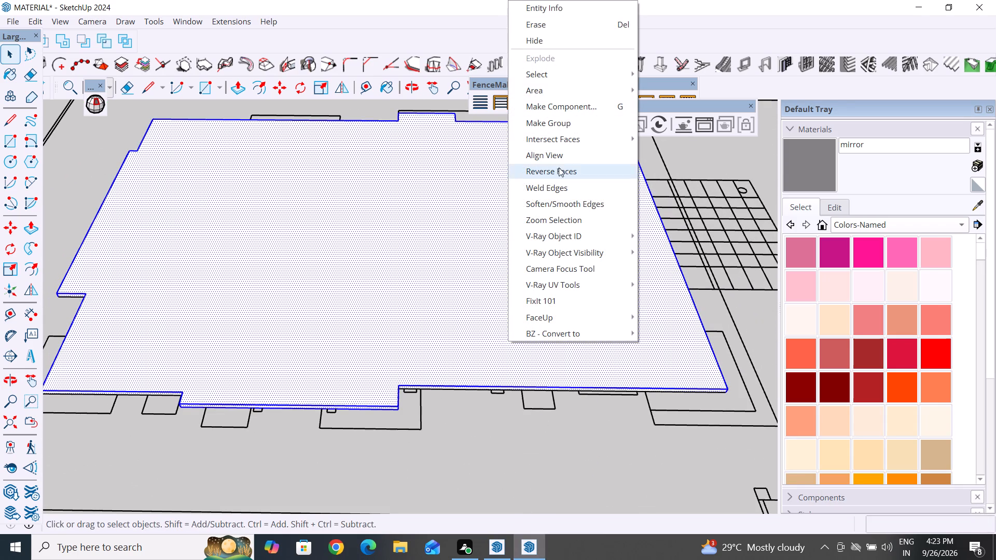
click(566, 121)
scroll(499, 416, down, 5)
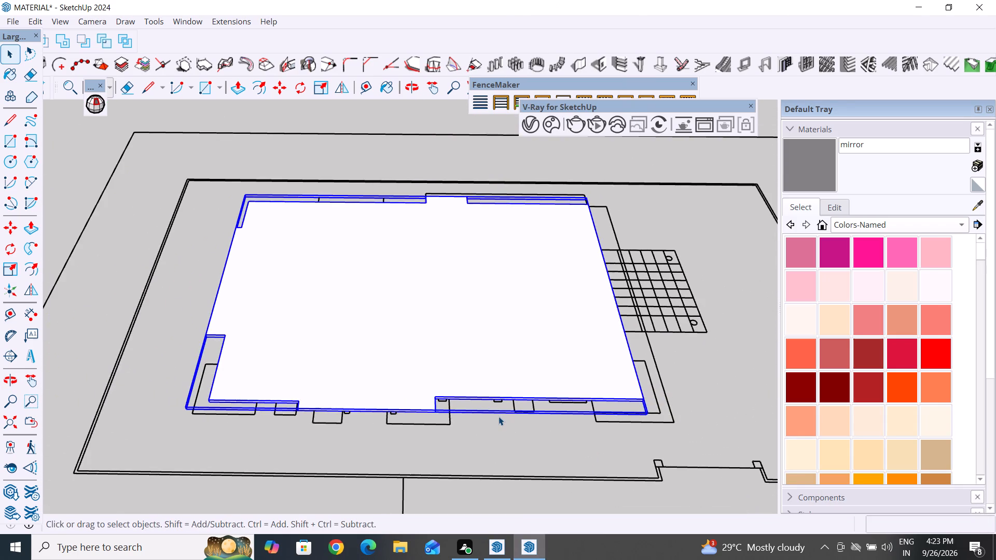
middle_drag(522, 466, 499, 516)
scroll(531, 418, down, 1)
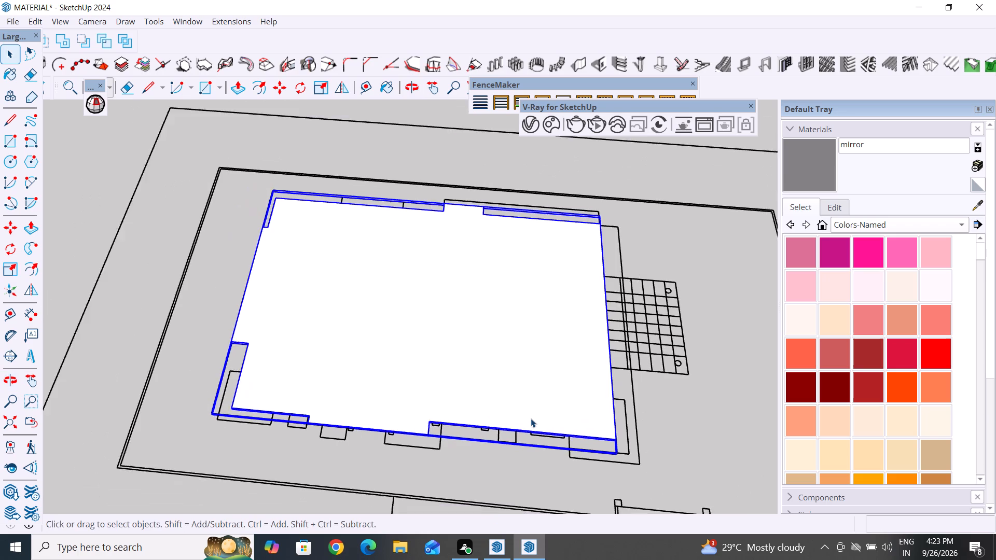
scroll(531, 418, down, 5)
click(677, 437)
middle_drag(502, 467, 535, 509)
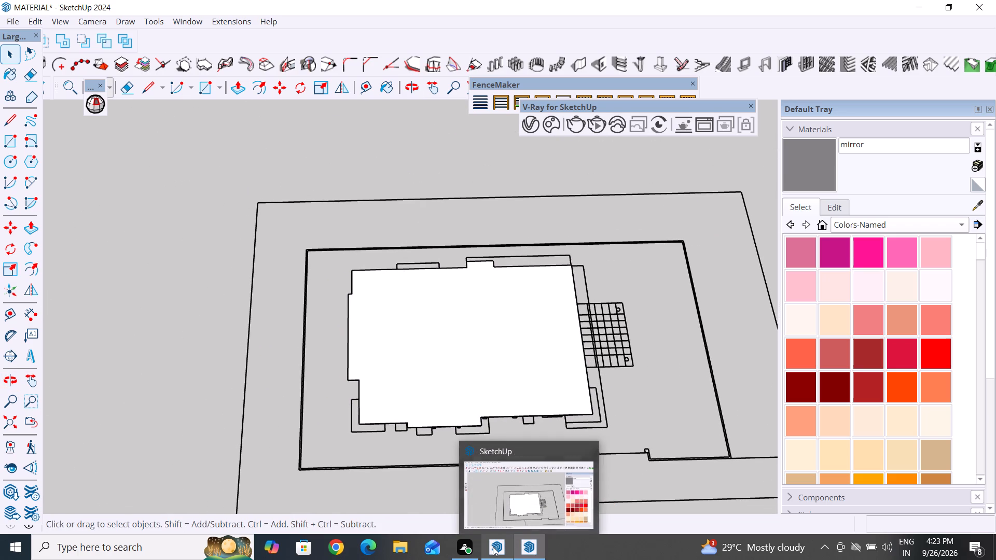
Decline opening the locked MATERIAL file as read-only, close the extra untitled SketchUp window and return to the MATERIAL model.
click(551, 451)
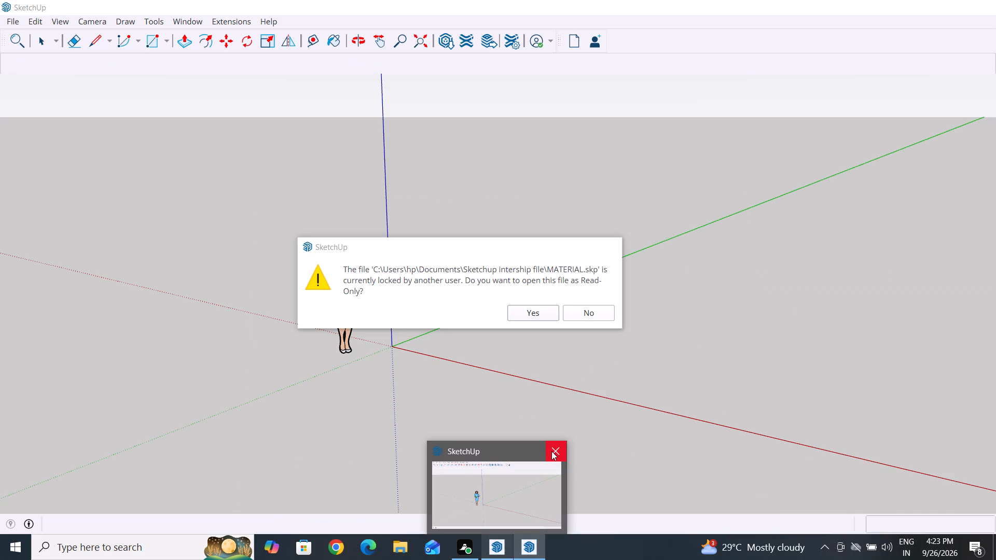
click(600, 248)
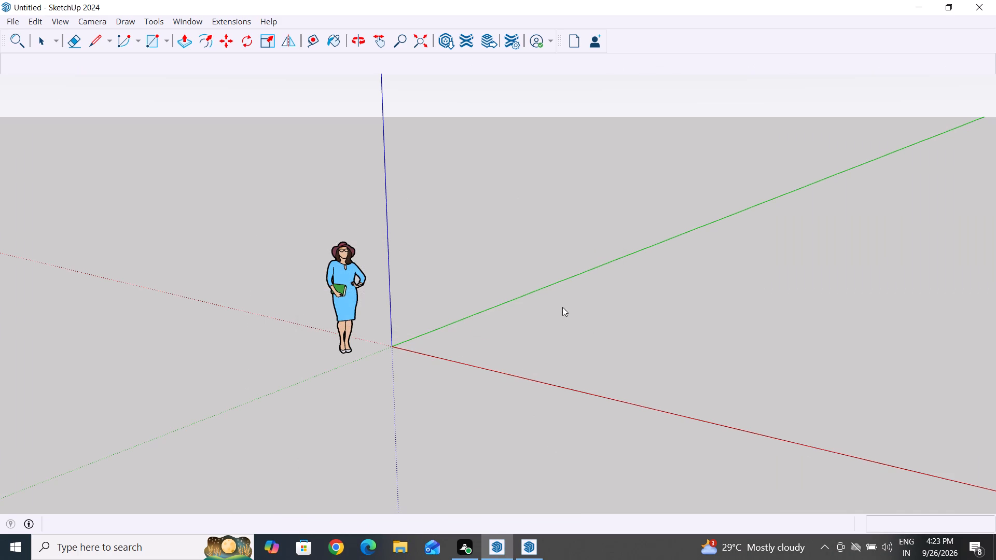
click(501, 544)
click(538, 550)
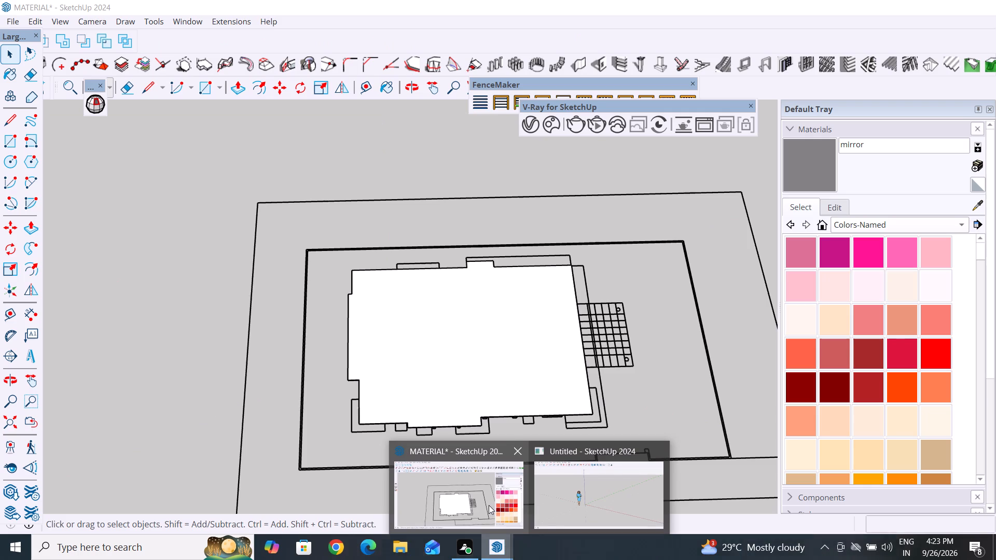
click(655, 454)
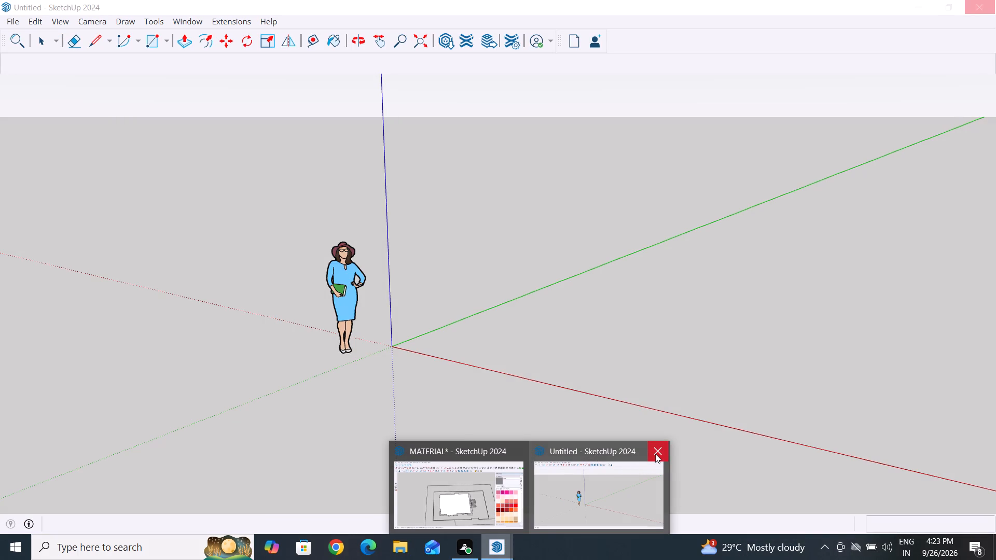
click(667, 452)
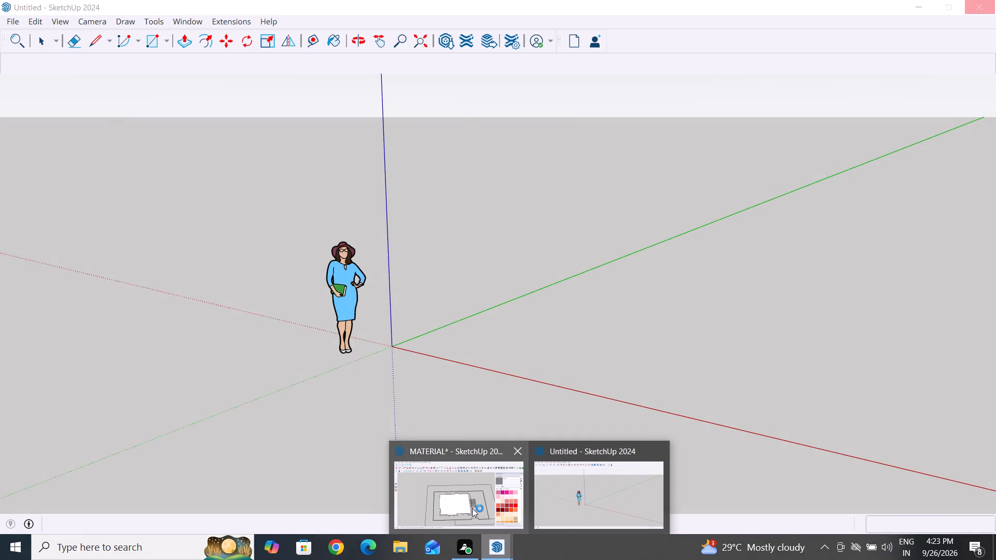
click(483, 515)
Inspect the grouped slab from low and overhead angles, along with its placement among the other plans.
scroll(466, 514, down, 7)
middle_drag(532, 473, 542, 274)
scroll(486, 414, up, 4)
middle_drag(456, 457, 554, 357)
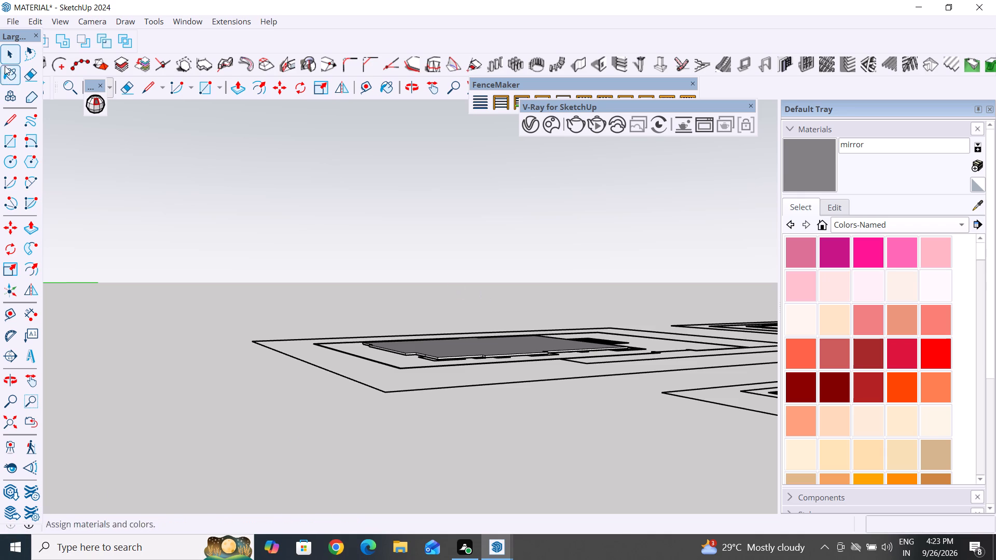
click(7, 53)
click(134, 263)
middle_drag(648, 260, 491, 270)
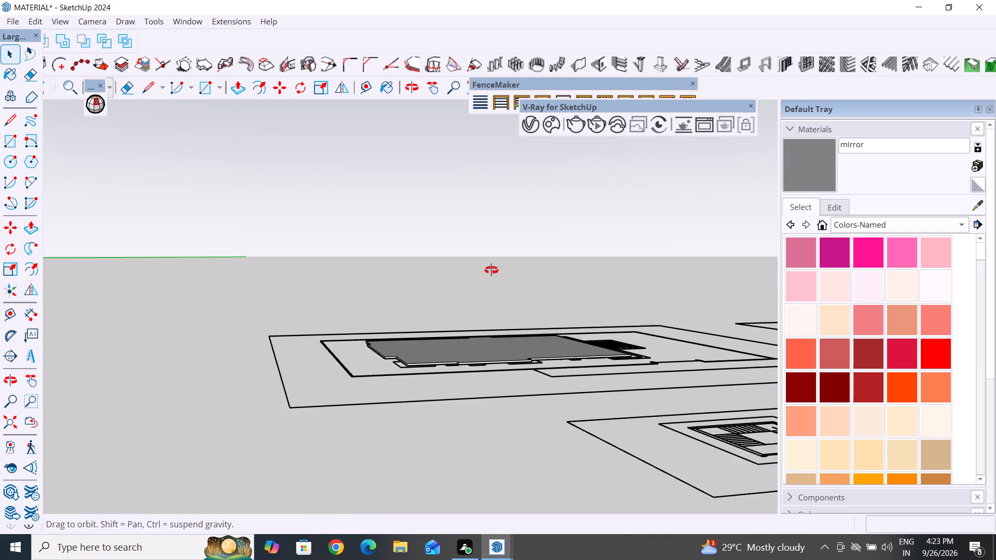
middle_drag(491, 270, 392, 267)
scroll(388, 262, down, 7)
middle_drag(448, 396, 534, 530)
scroll(453, 351, up, 9)
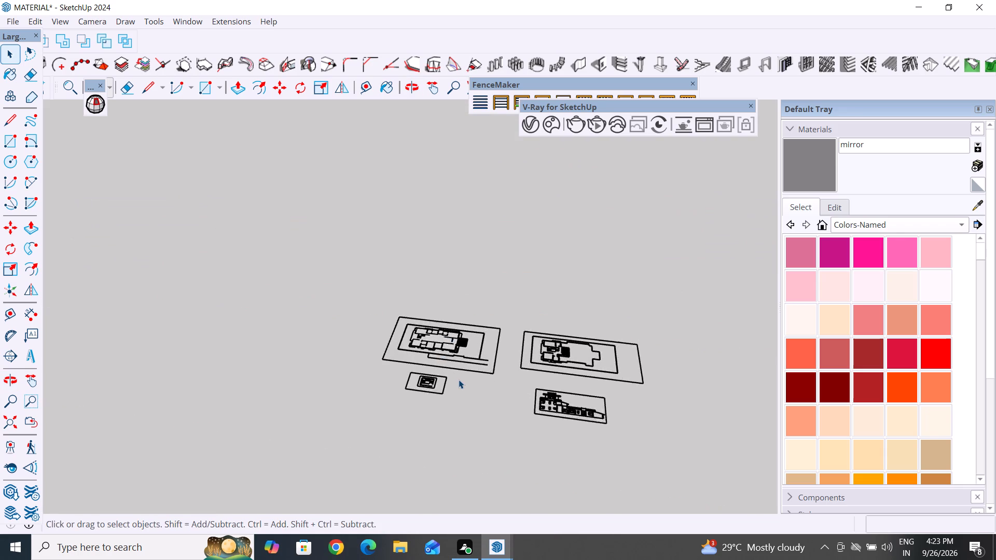
scroll(459, 380, up, 1)
middle_drag(451, 396, 544, 390)
scroll(426, 312, up, 12)
middle_drag(401, 445, 493, 429)
scroll(415, 384, up, 5)
middle_drag(343, 440, 376, 433)
scroll(357, 396, up, 5)
click(370, 387)
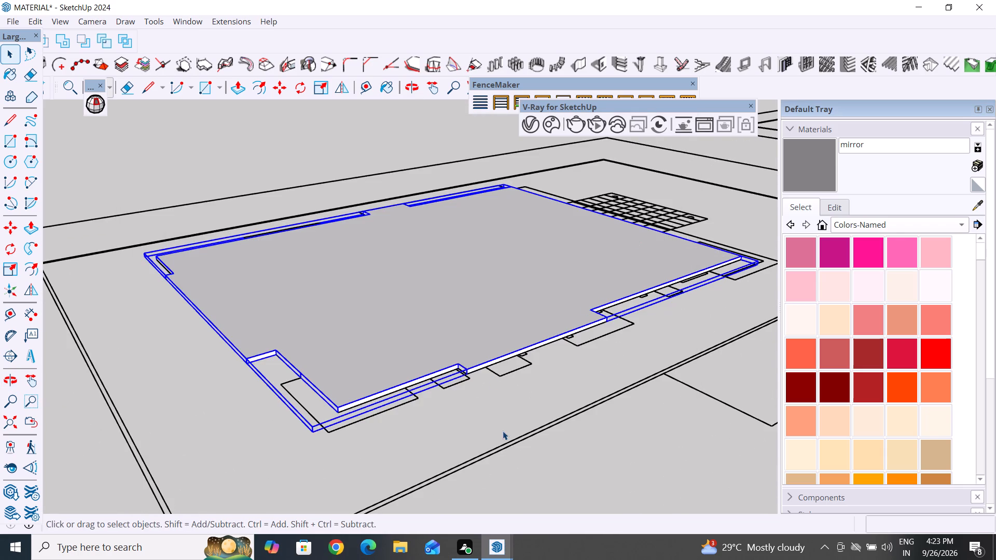
click(459, 449)
middle_drag(463, 436, 454, 405)
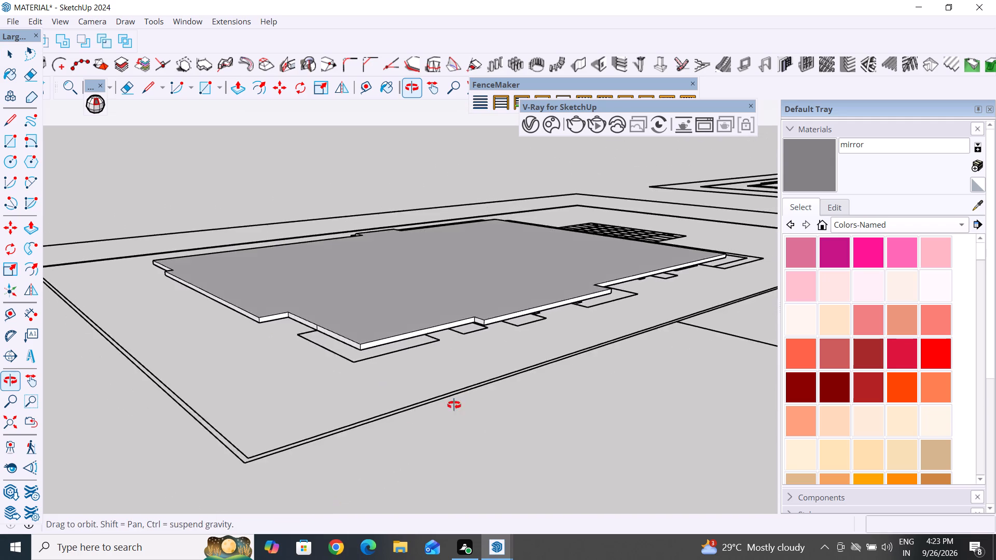
middle_drag(454, 405, 417, 456)
click(417, 329)
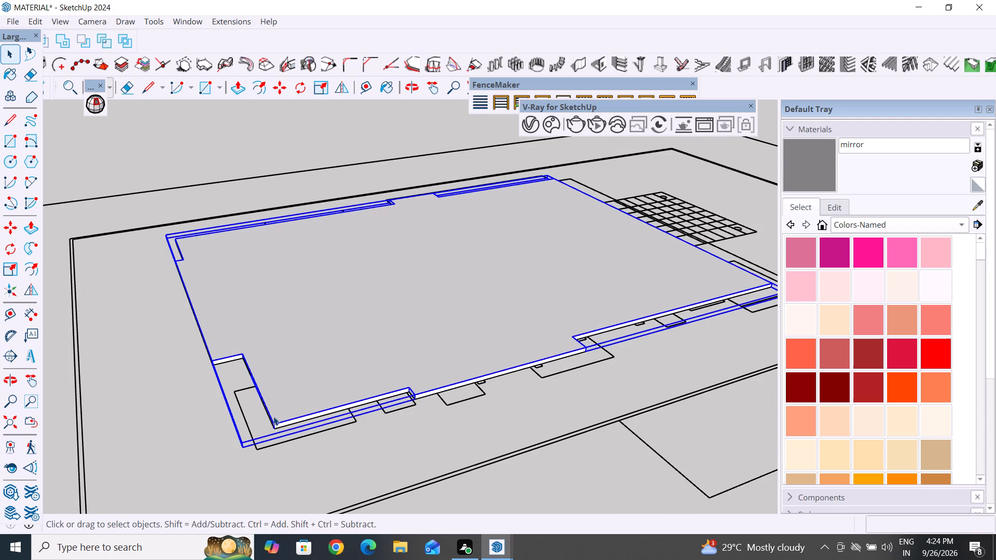
click(400, 465)
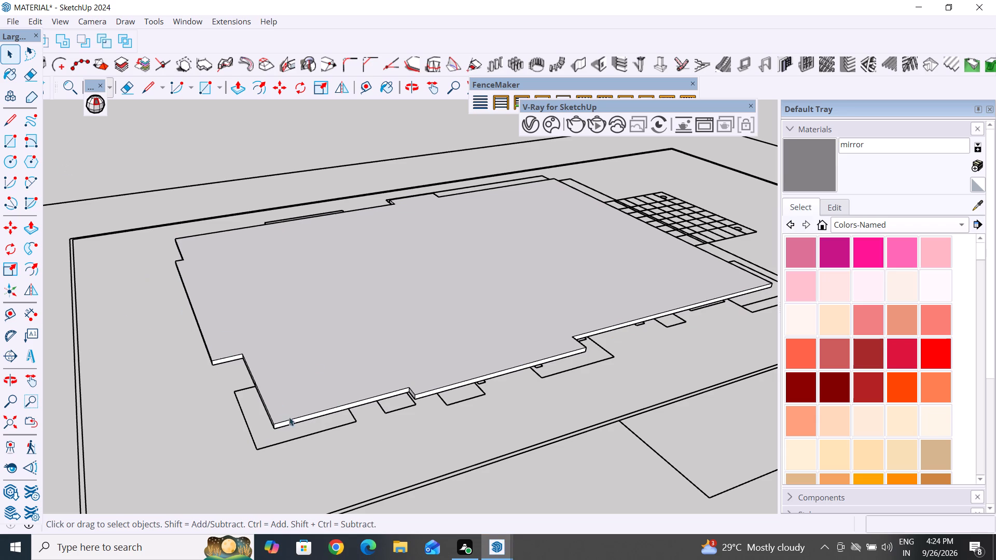
Move the grouped house slab vertically to about 22' 3" above the floor plan.
key(m)
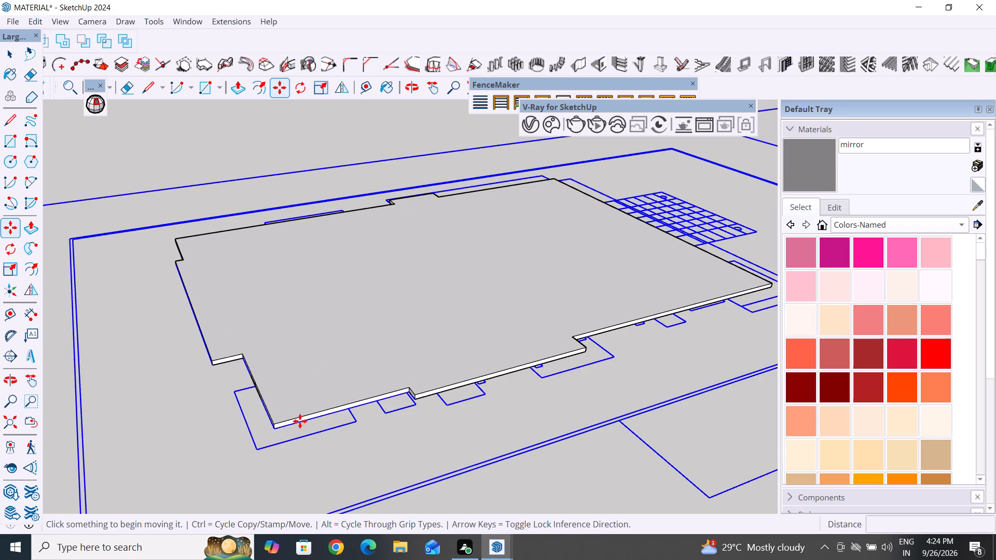
scroll(246, 451, up, 4)
click(244, 447)
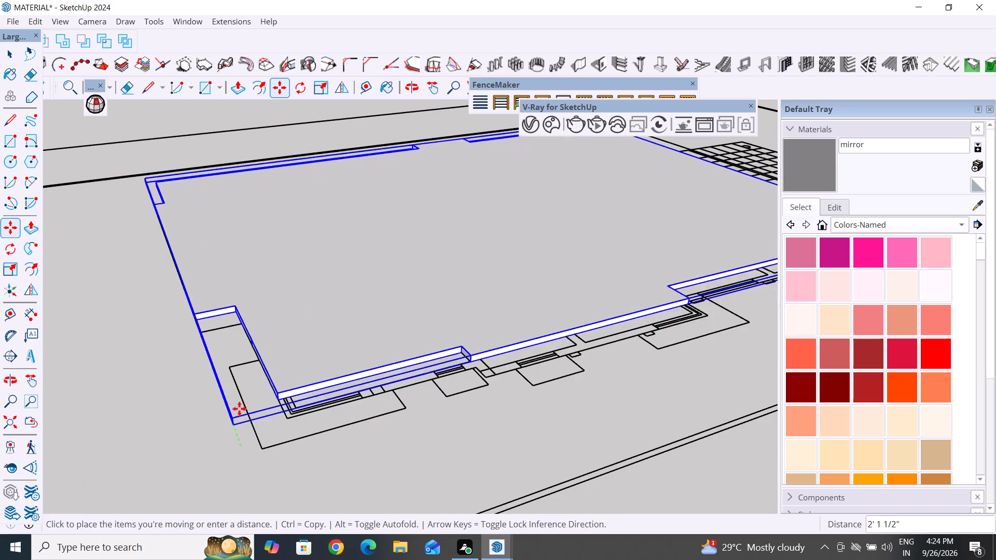
middle_drag(245, 343, 174, 289)
scroll(160, 248, down, 4)
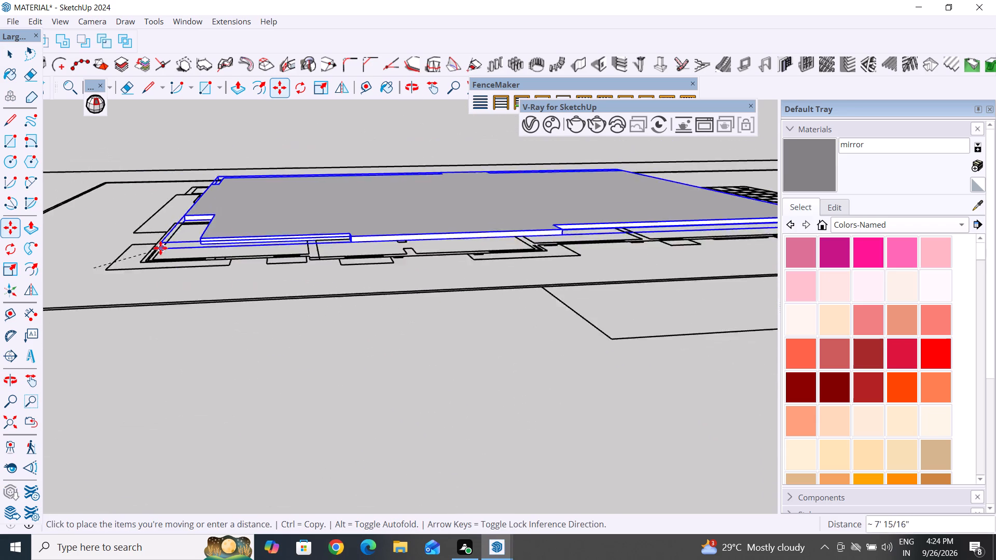
scroll(160, 248, down, 7)
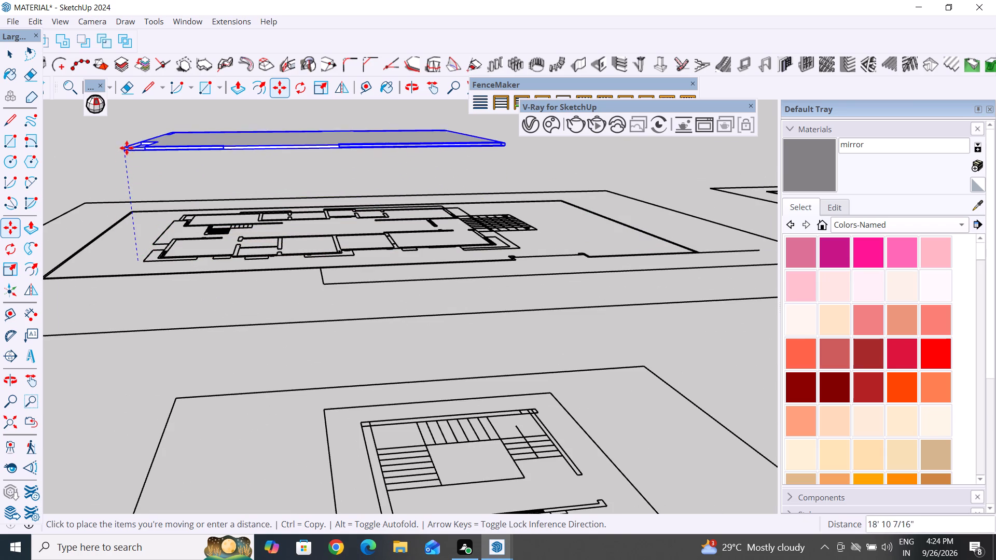
click(127, 127)
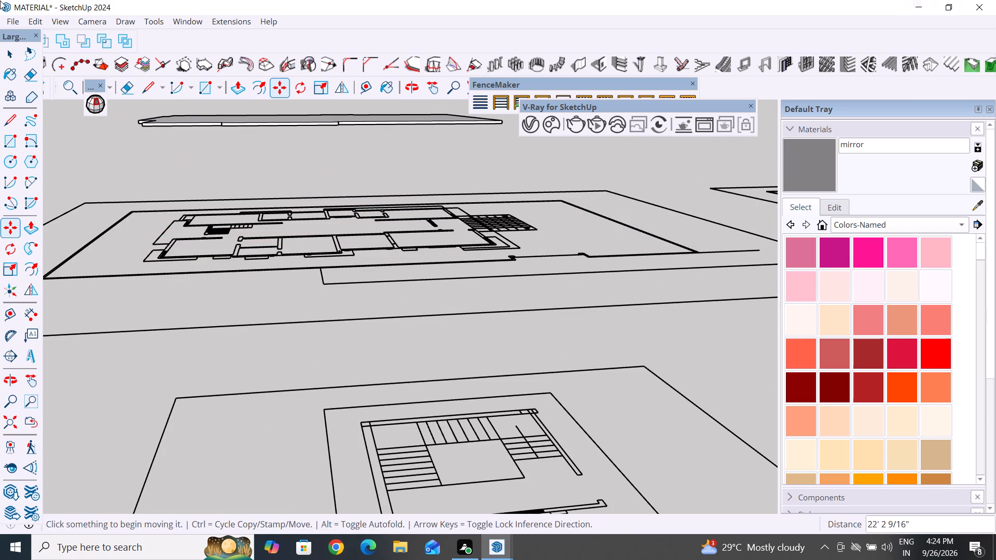
click(3, 48)
Unhide all hidden objects in the model.
scroll(316, 224, down, 6)
middle_drag(351, 263, 380, 427)
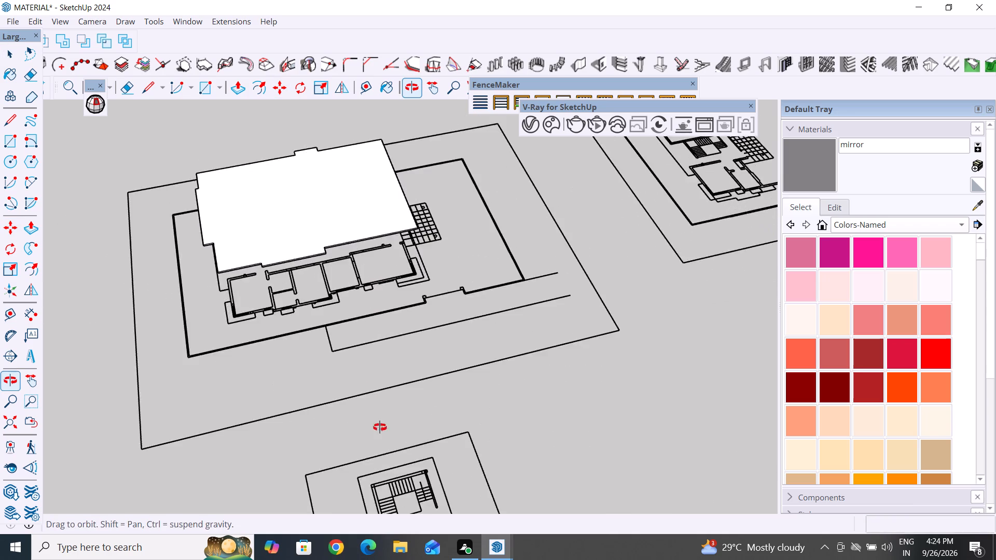
middle_drag(380, 427, 202, 297)
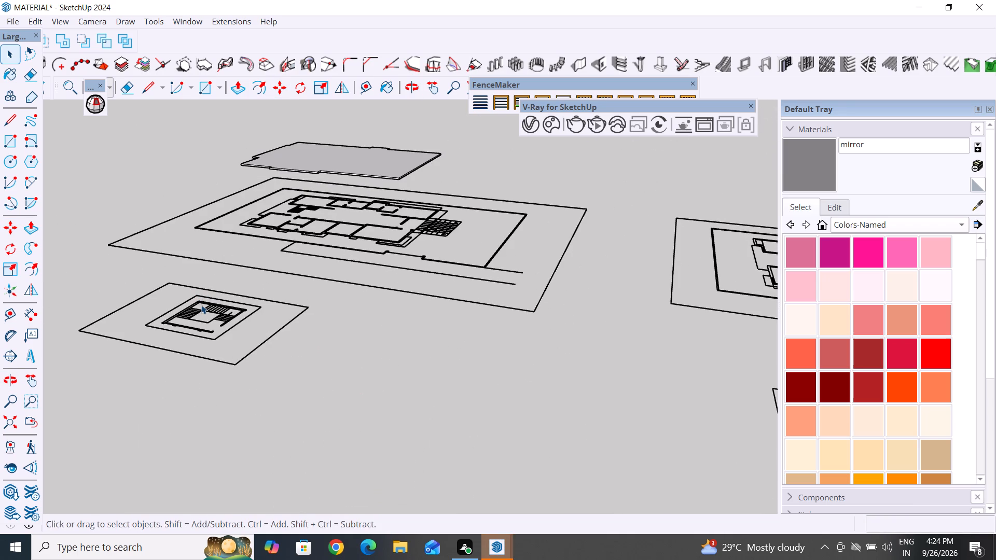
click(43, 18)
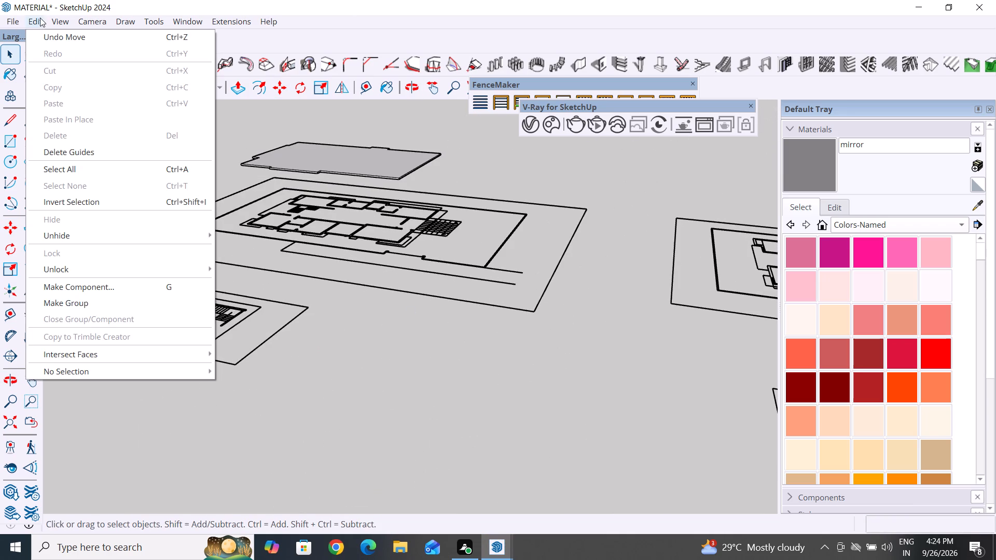
click(90, 234)
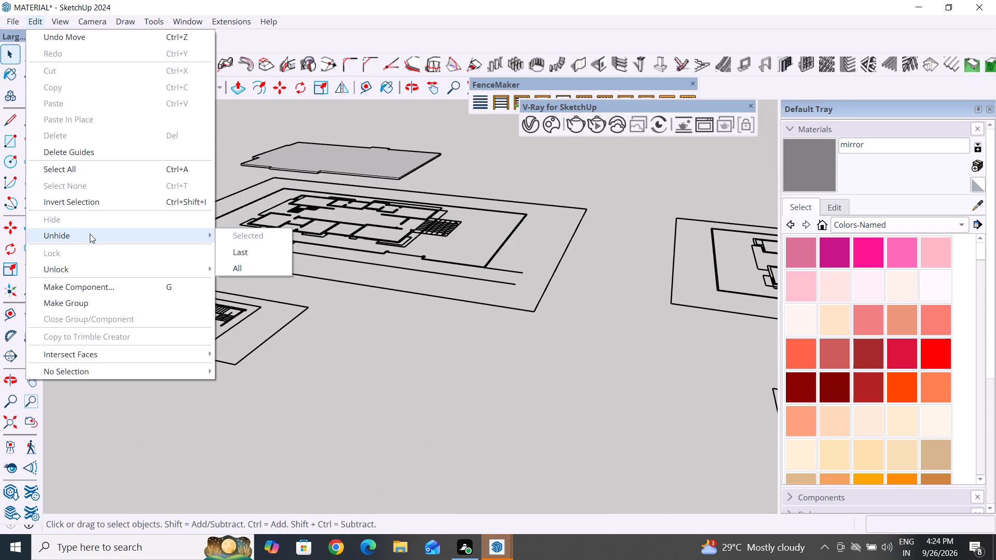
click(256, 265)
Examine the house walls and the gap between them and the raised slab.
middle_drag(321, 307, 571, 298)
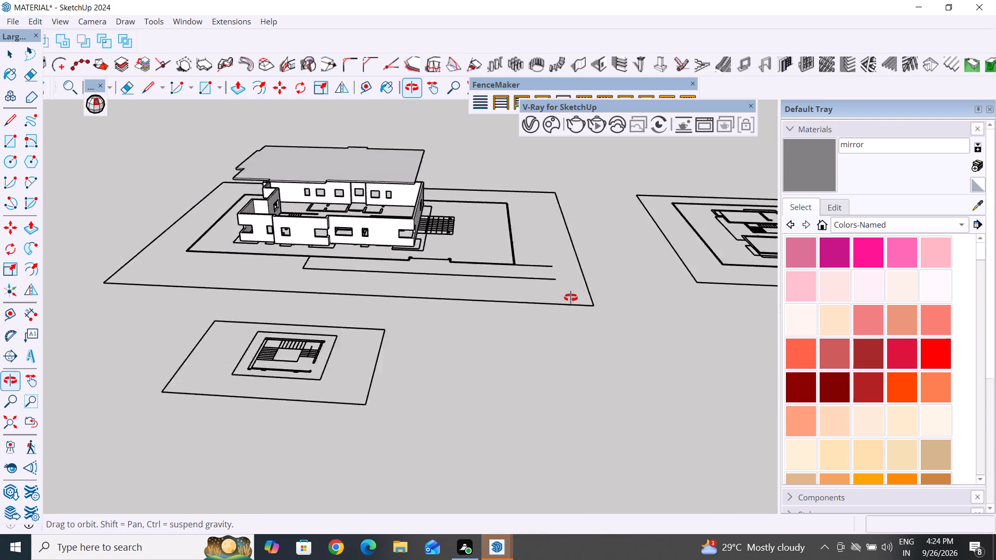
middle_drag(571, 298, 573, 297)
scroll(321, 263, up, 4)
middle_drag(287, 262, 630, 344)
scroll(345, 390, up, 1)
middle_drag(345, 390, 560, 345)
middle_drag(383, 339, 538, 359)
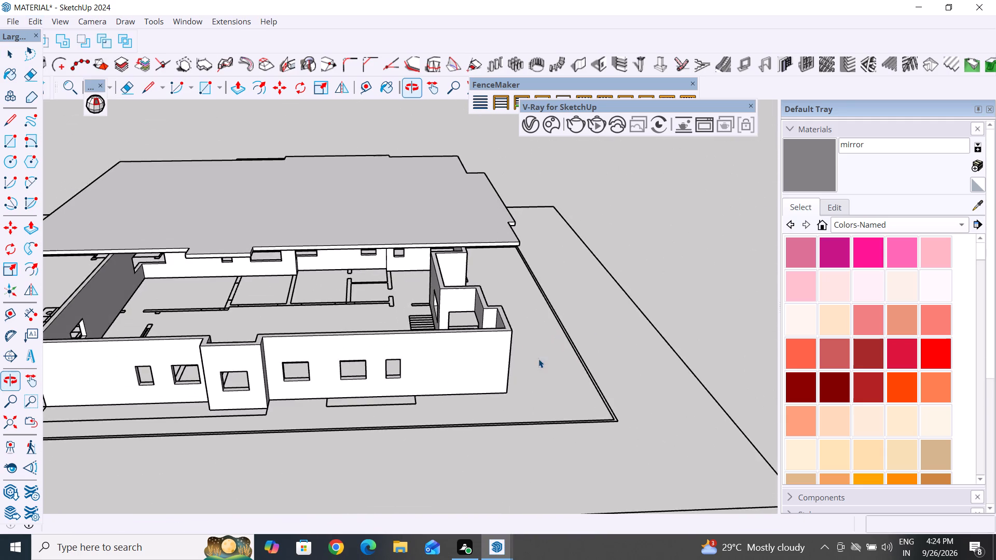
scroll(513, 326, up, 5)
scroll(432, 343, down, 4)
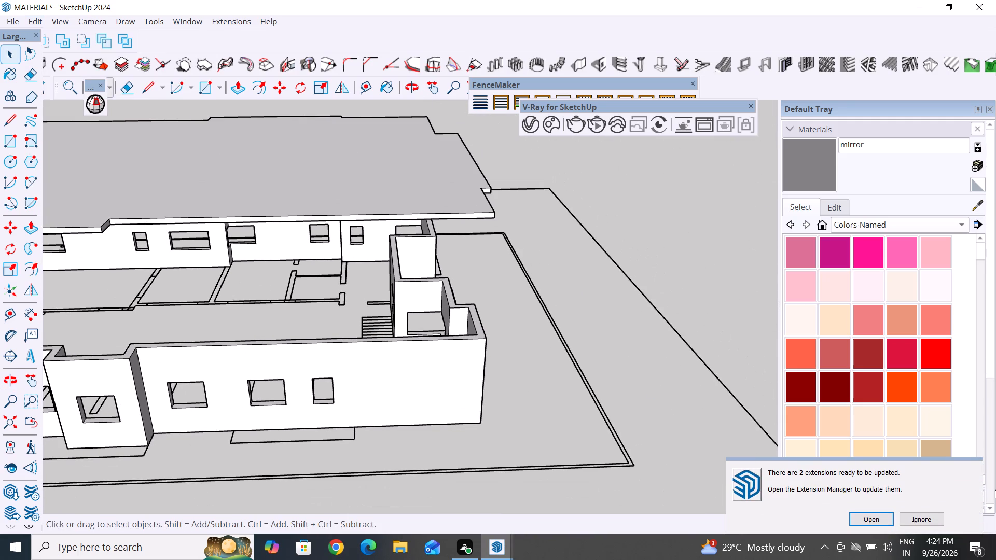
Ignore the extension update notice.
click(933, 520)
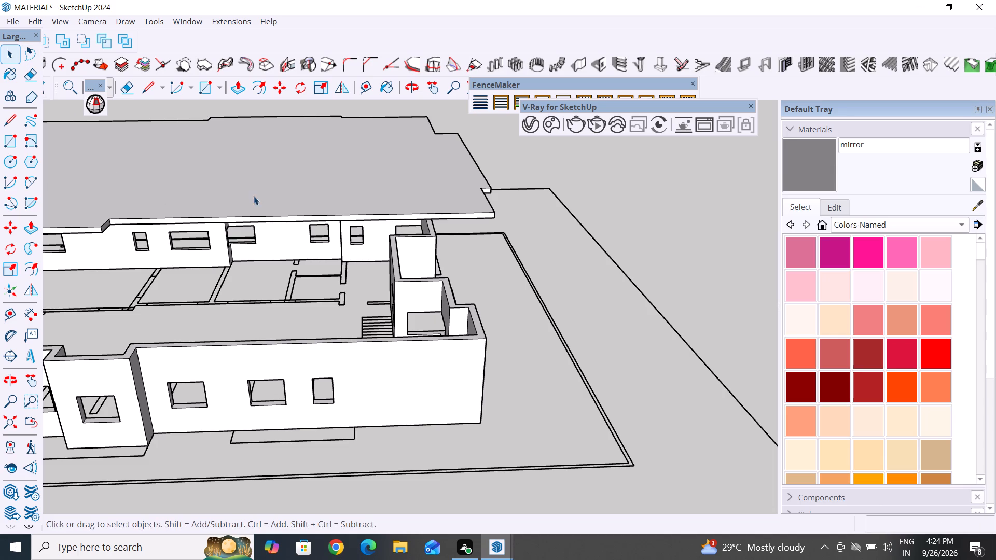
Move the slab group vertically down about 12' 3" by its lower corner so it sits on top of the house walls.
click(528, 380)
middle_drag(544, 400, 535, 400)
click(475, 213)
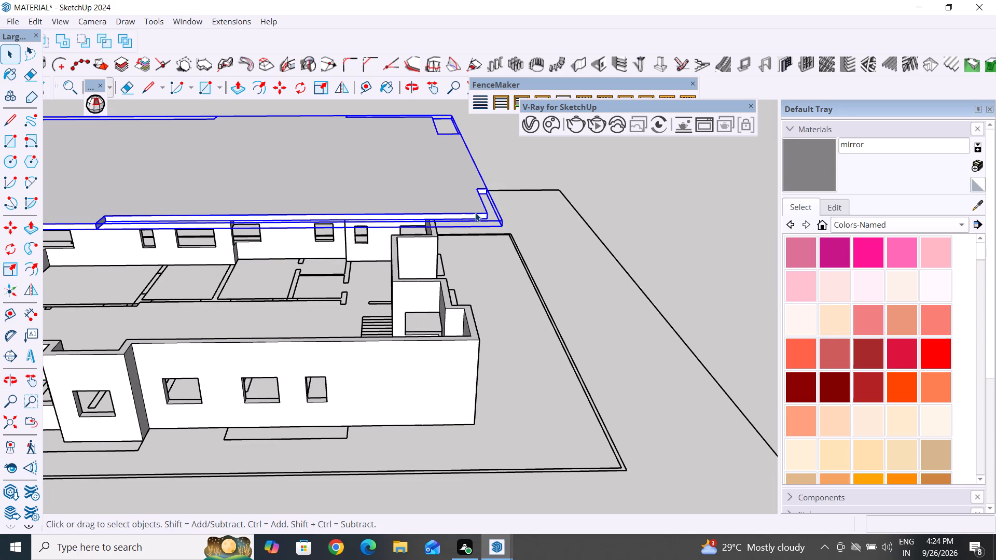
key(m)
scroll(486, 221, up, 4)
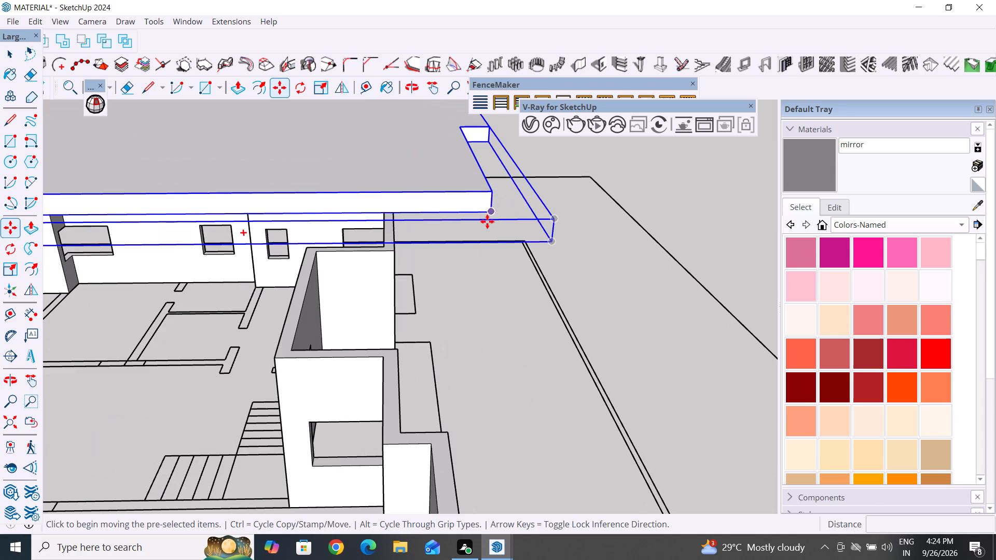
click(491, 207)
scroll(455, 388, down, 7)
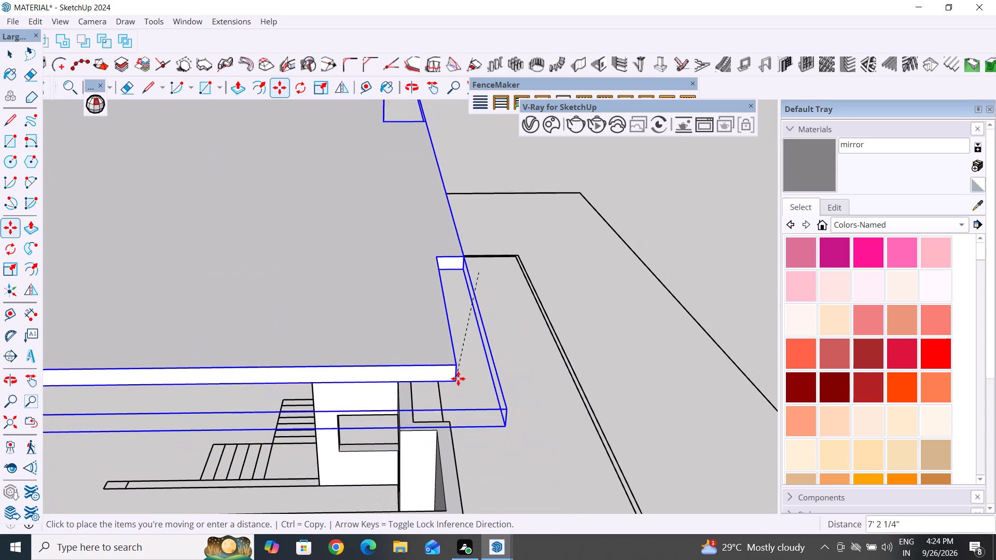
middle_drag(459, 377, 492, 223)
scroll(492, 223, down, 13)
scroll(490, 235, up, 5)
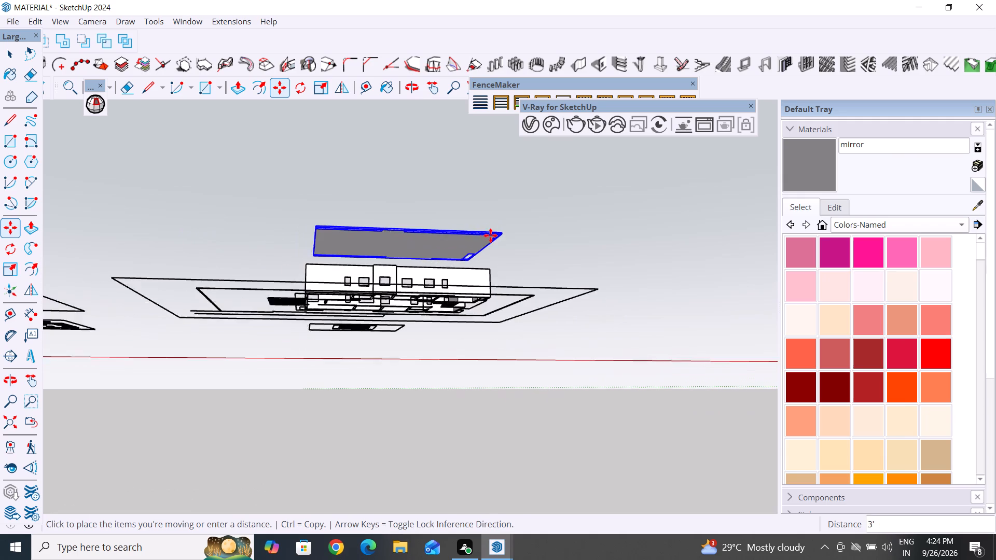
scroll(490, 235, up, 10)
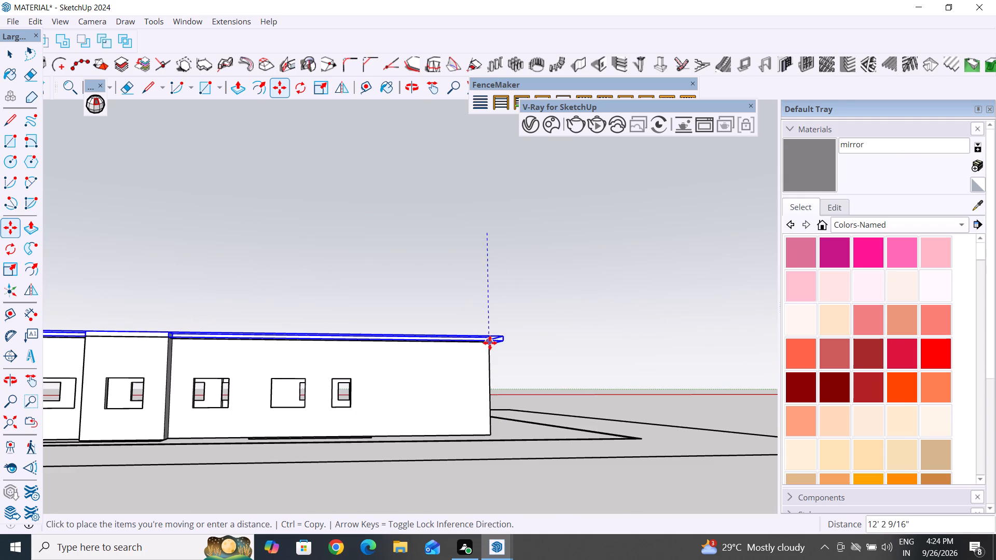
click(490, 349)
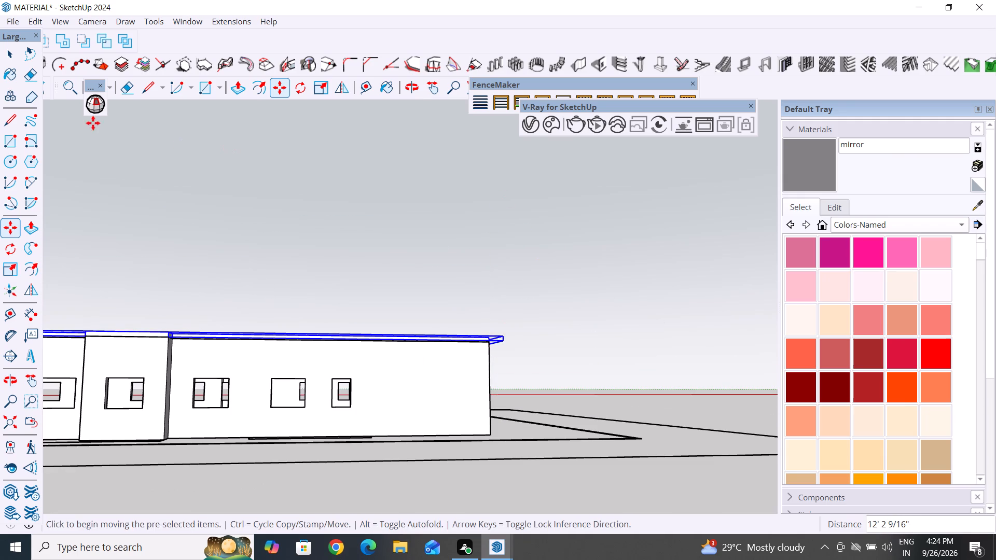
click(5, 60)
Deselect the slab and inspect the covered house from several sides, along with its surroundings in the model.
scroll(569, 396, down, 6)
middle_drag(627, 414, 291, 520)
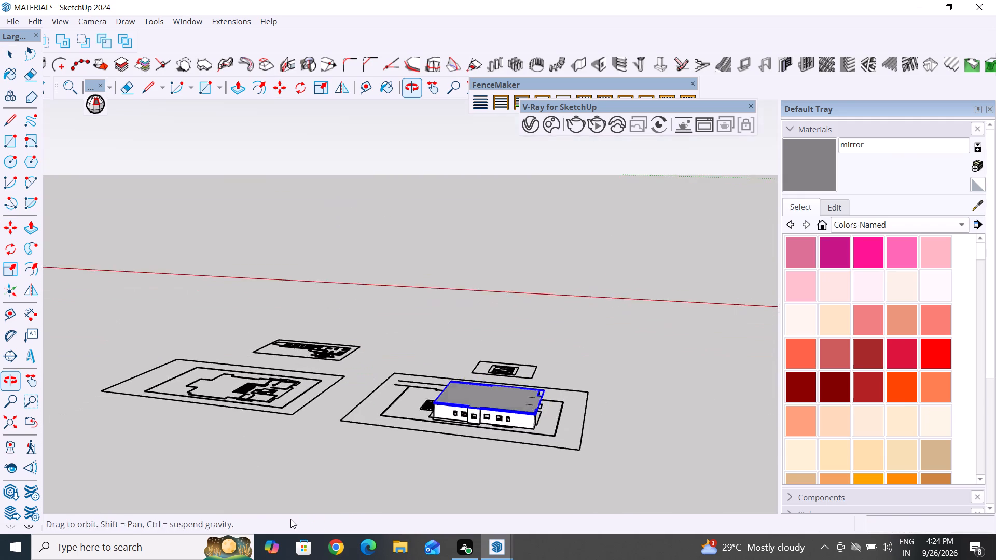
middle_drag(550, 456, 232, 408)
click(366, 450)
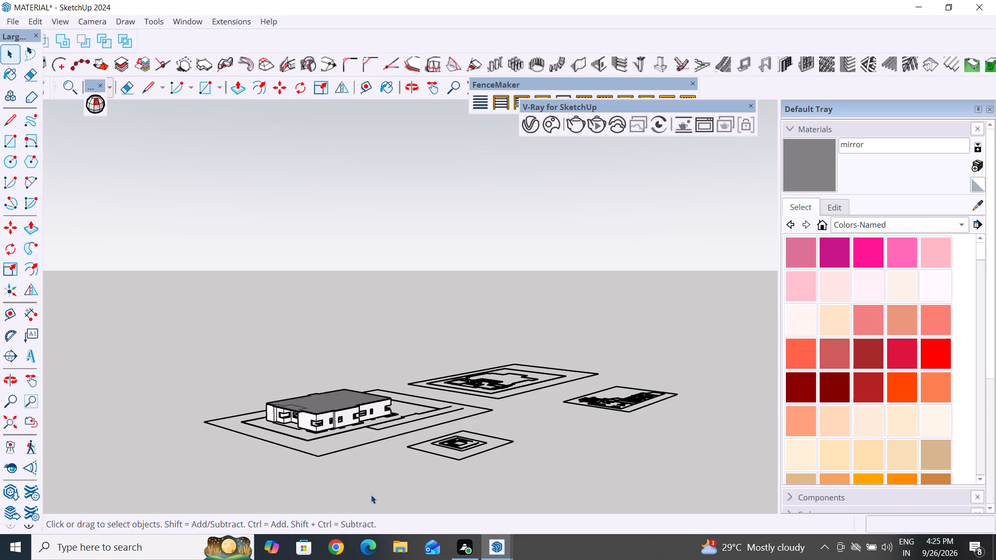
middle_drag(425, 474, 188, 501)
middle_drag(419, 451, 265, 469)
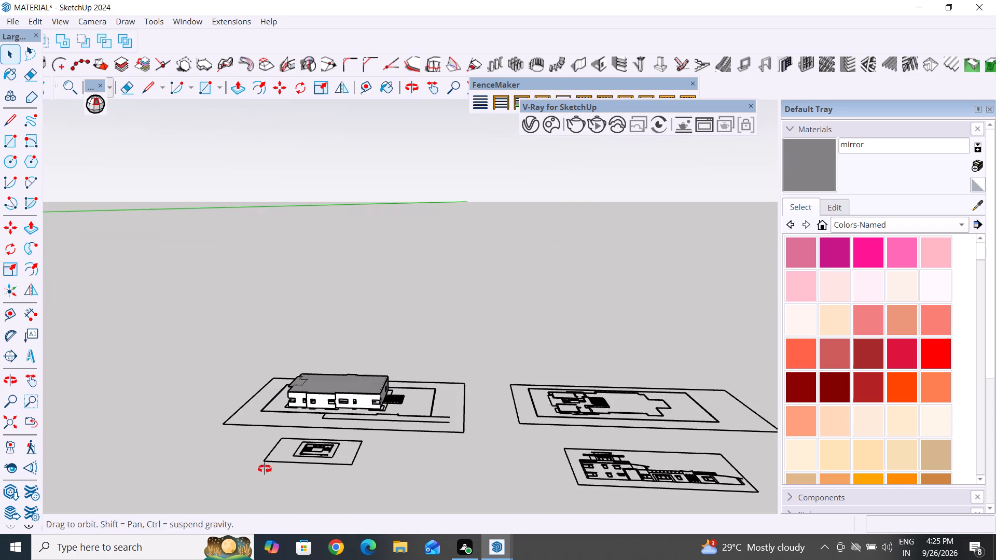
middle_drag(265, 469, 141, 458)
scroll(312, 399, up, 4)
middle_drag(408, 422, 743, 437)
middle_drag(422, 411, 188, 398)
middle_drag(500, 410, 390, 480)
scroll(666, 276, down, 5)
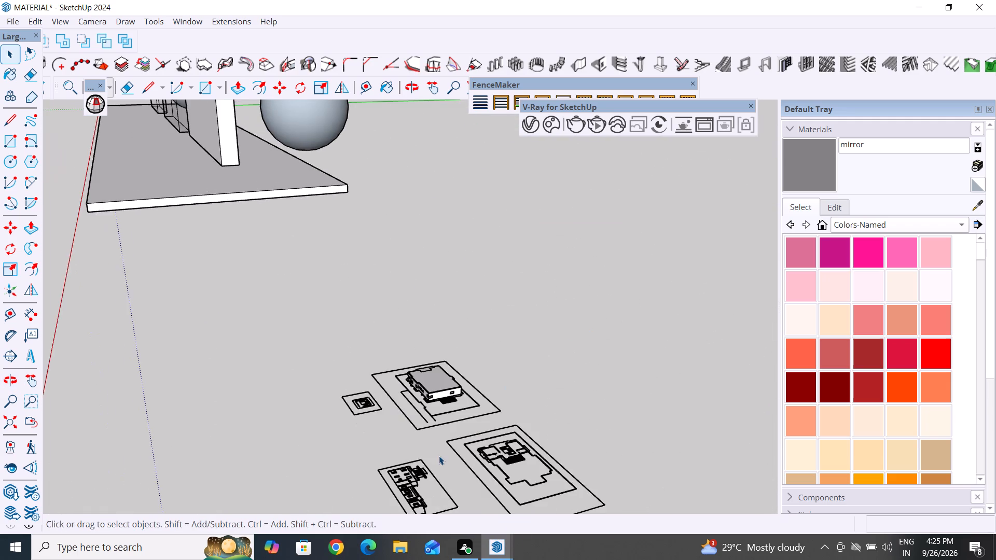
Compare the covered house with the neighbouring floor plan and elevation drawings from angled and overhead views.
scroll(438, 449, up, 4)
scroll(397, 394, up, 4)
middle_drag(428, 422, 522, 414)
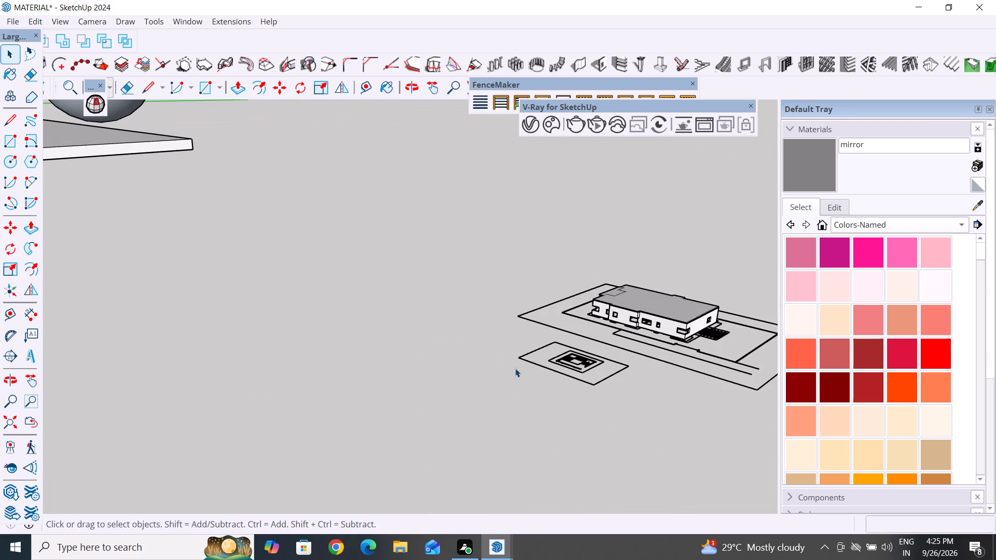
scroll(319, 393, down, 3)
scroll(275, 386, down, 5)
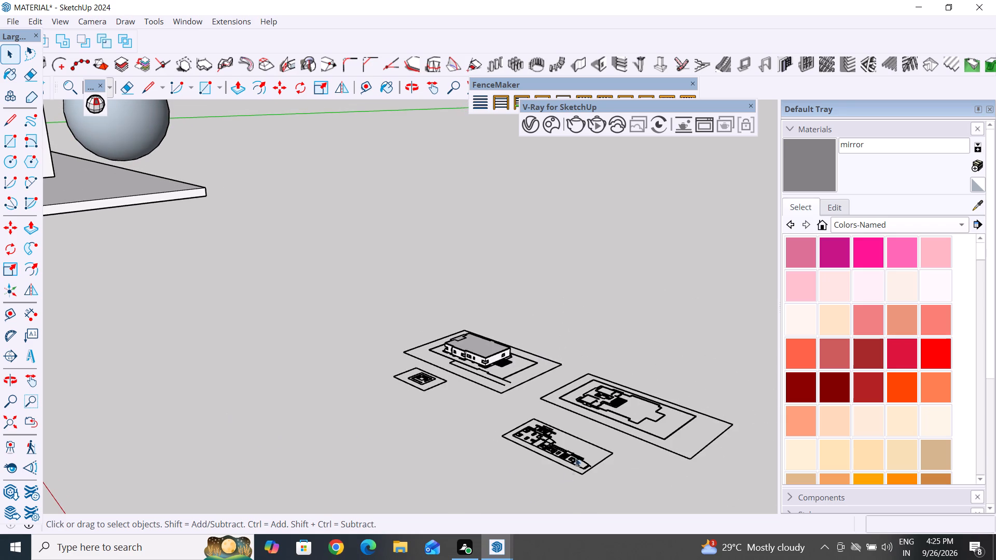
scroll(587, 432, up, 4)
scroll(662, 424, up, 4)
middle_drag(605, 433, 601, 475)
scroll(601, 464, up, 1)
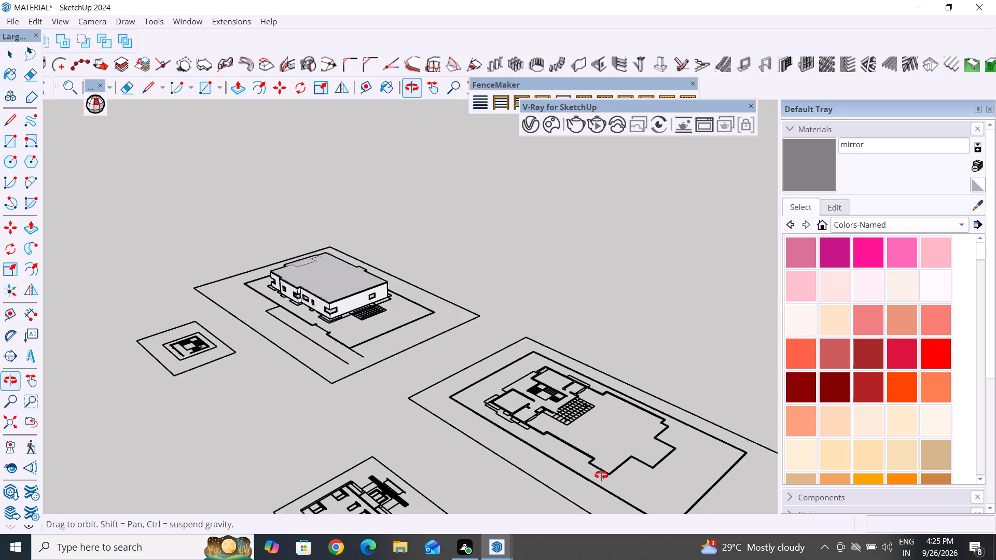
middle_drag(601, 475, 723, 494)
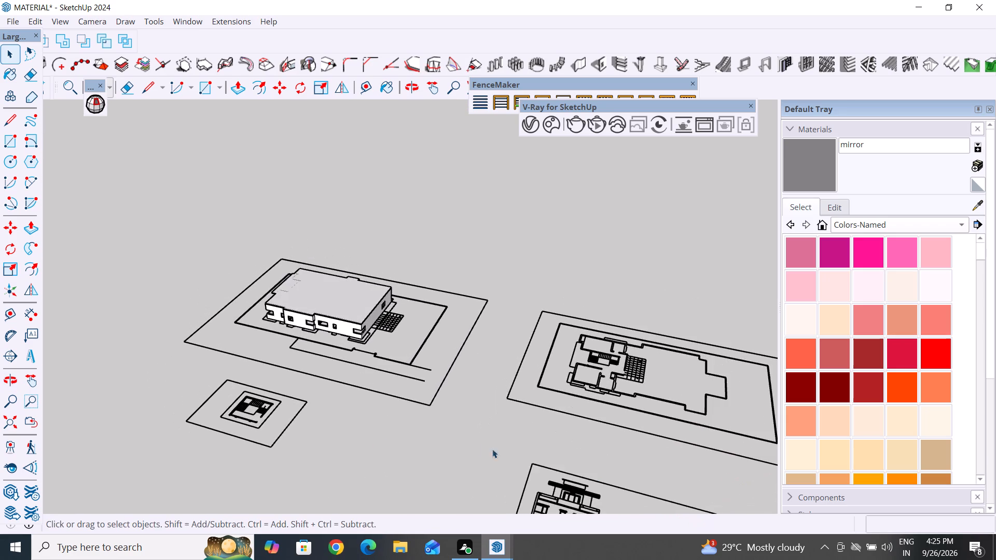
scroll(364, 444, down, 4)
middle_drag(377, 470, 475, 480)
scroll(616, 352, up, 4)
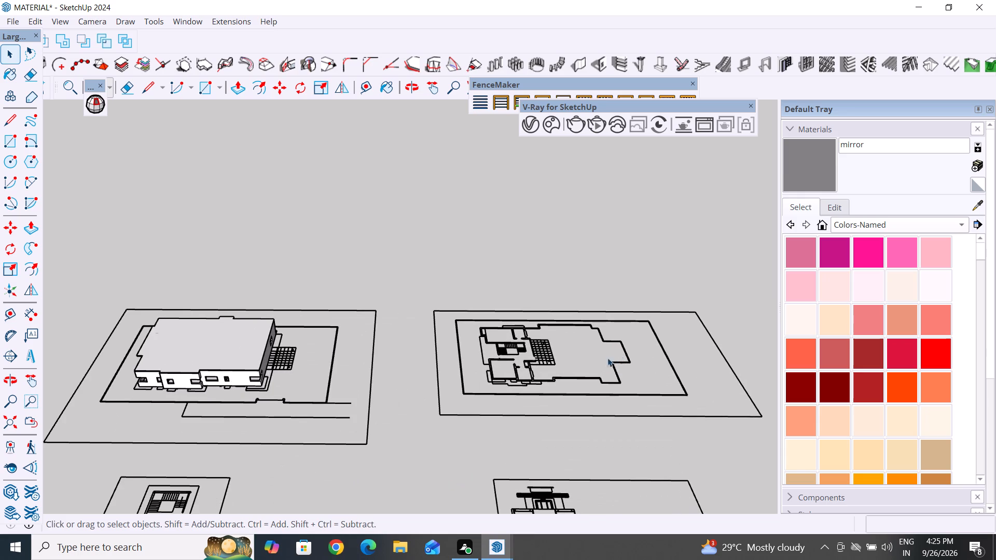
scroll(604, 361, up, 5)
scroll(604, 361, down, 1)
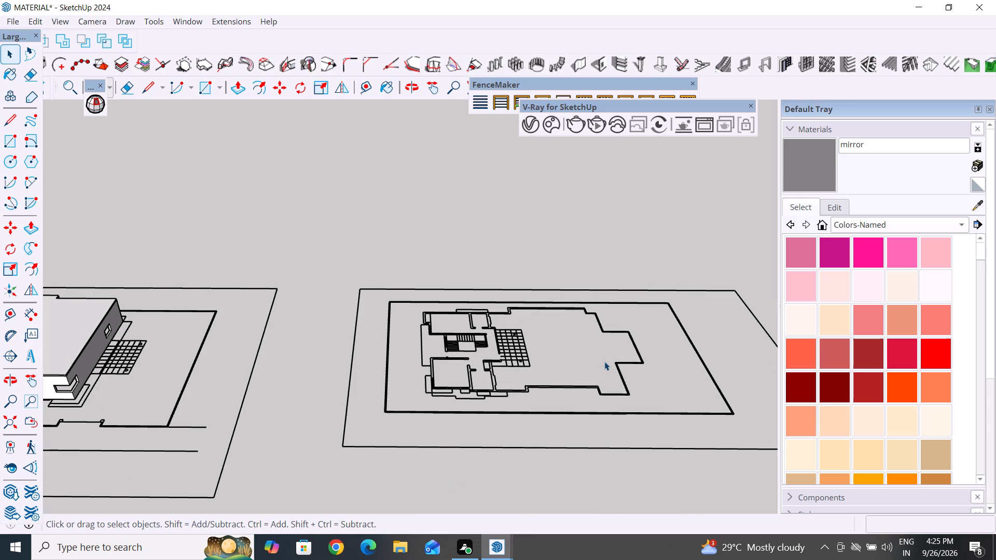
scroll(631, 343, down, 5)
middle_drag(558, 412, 535, 545)
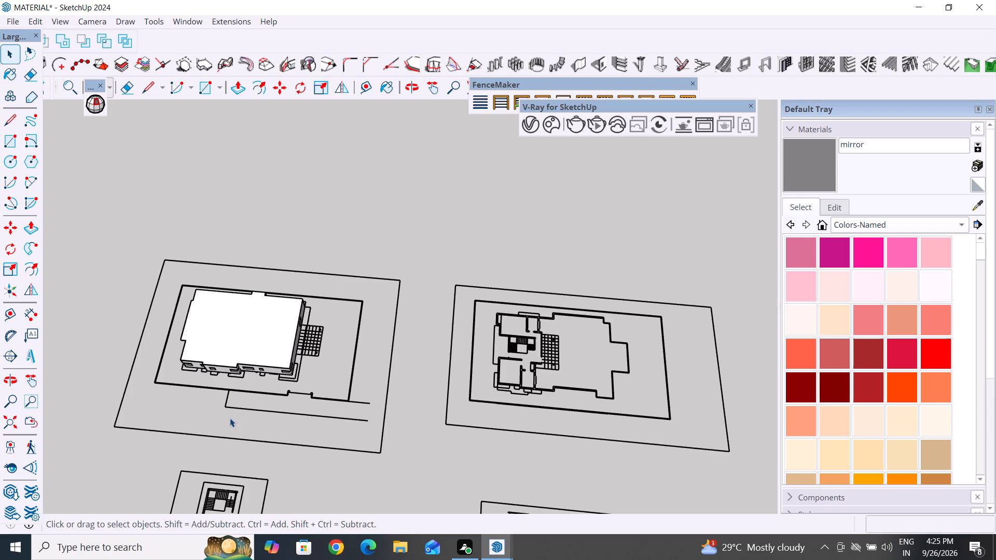
Hide the slab group covering the house walls.
scroll(323, 342, down, 5)
middle_drag(257, 400, 276, 435)
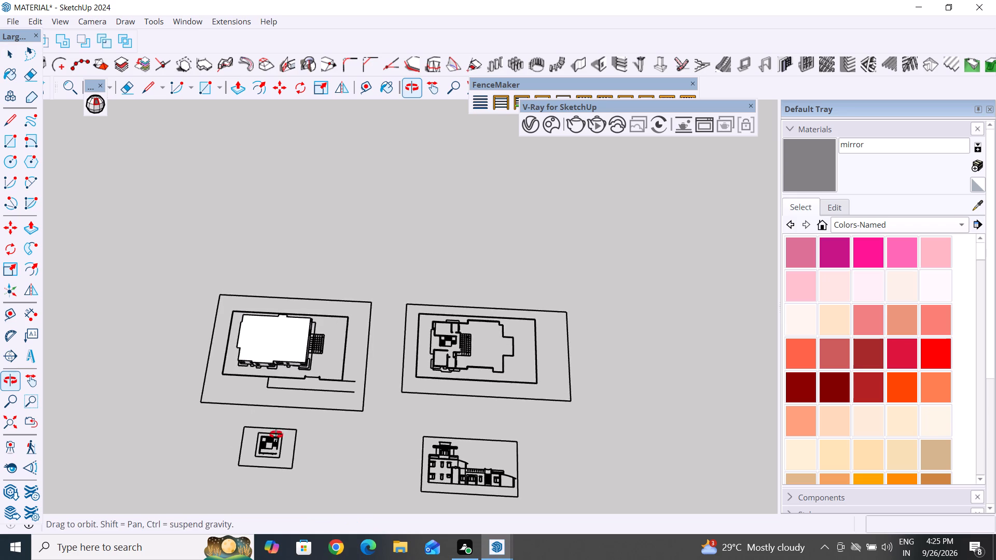
middle_drag(276, 435, 272, 351)
click(272, 349)
right_click(272, 349)
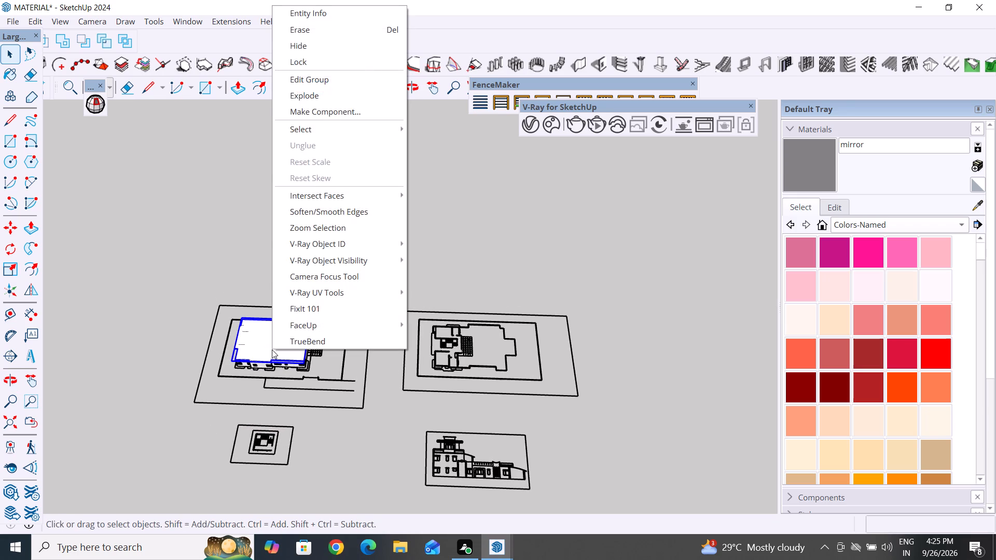
click(310, 46)
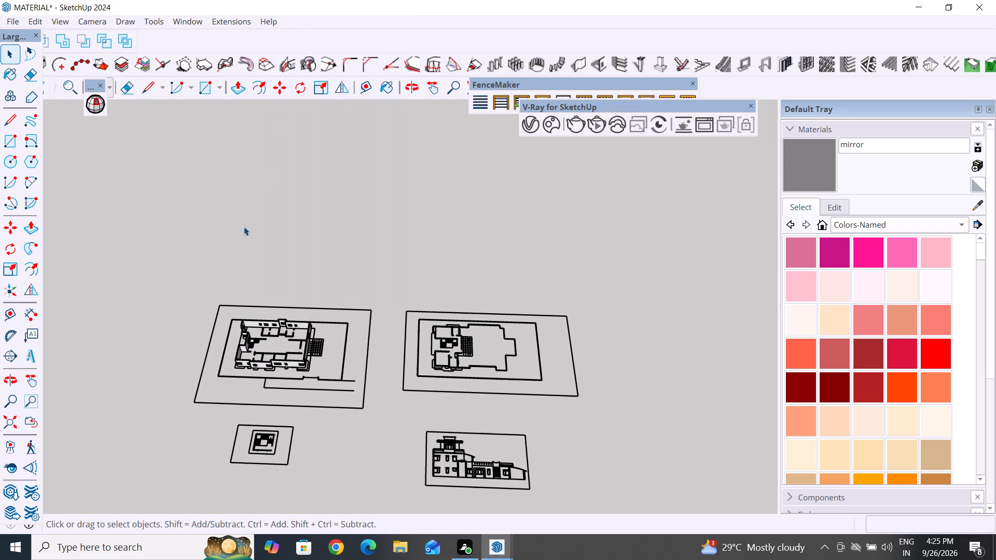
Compare the ground-floor walls with the neighbouring floor plans and the elevation drawing from overhead and low angles.
scroll(265, 333, up, 5)
middle_drag(310, 379, 283, 537)
scroll(310, 379, up, 1)
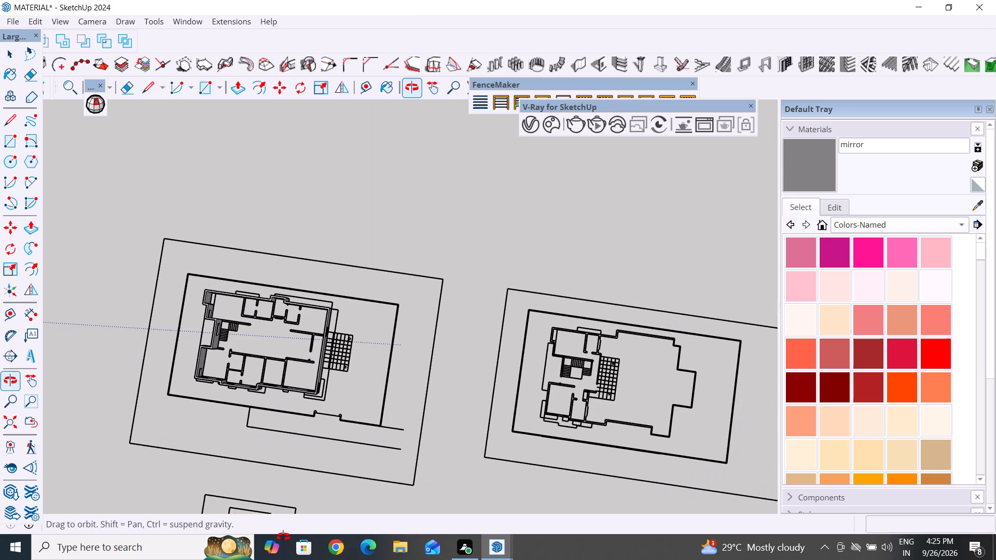
middle_drag(283, 537, 245, 427)
scroll(438, 348, down, 4)
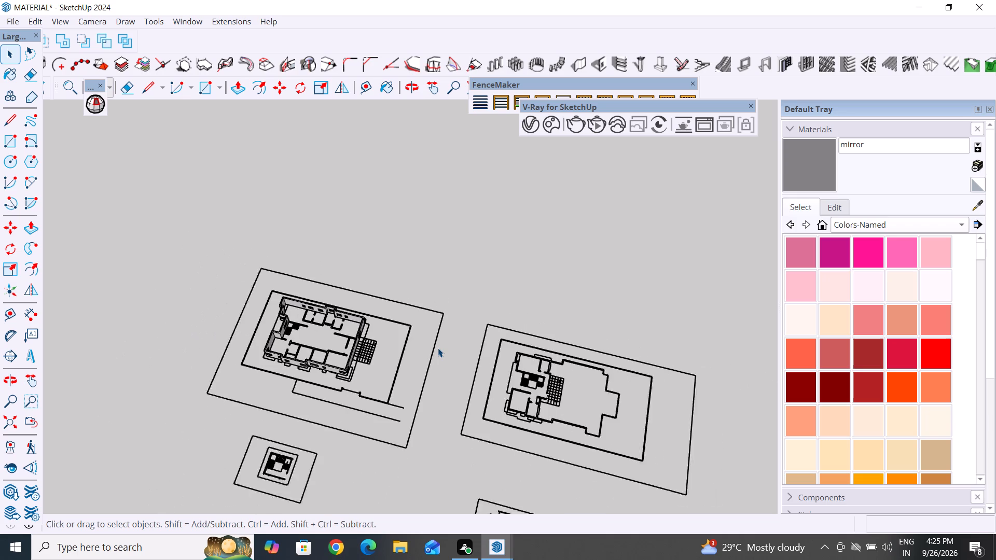
scroll(438, 348, down, 1)
scroll(278, 461, up, 1)
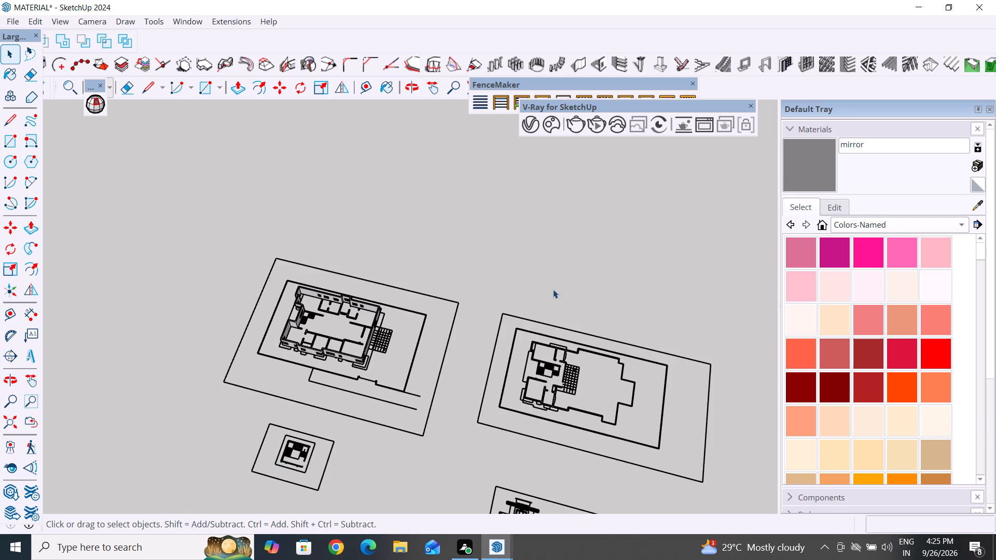
scroll(553, 289, down, 4)
middle_drag(582, 493, 649, 497)
scroll(579, 430, up, 3)
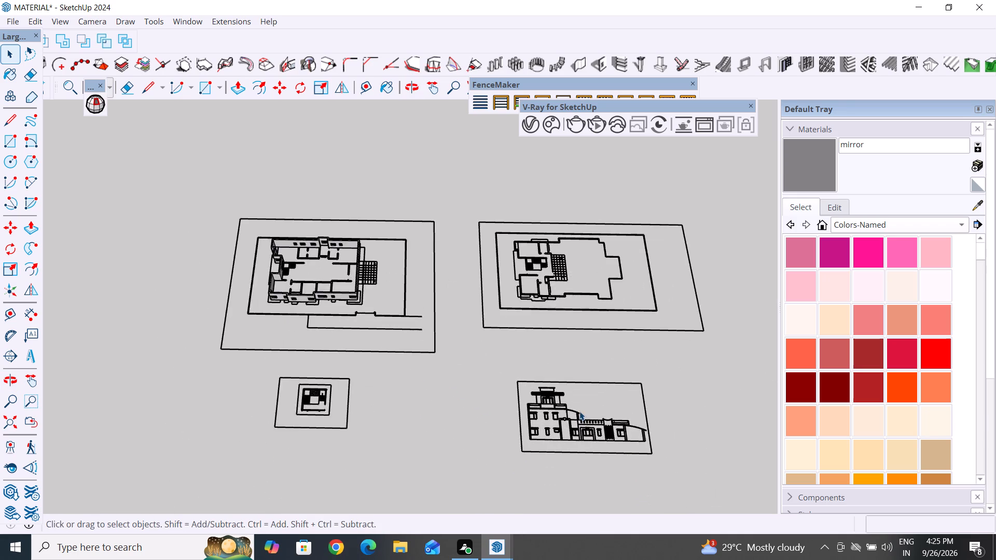
scroll(579, 411, up, 2)
scroll(546, 448, up, 3)
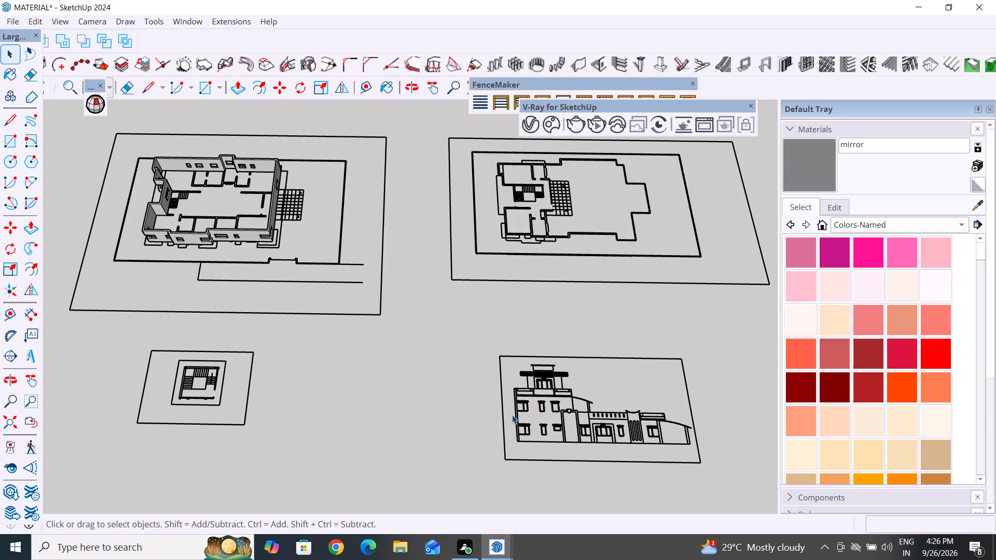
scroll(552, 423, down, 4)
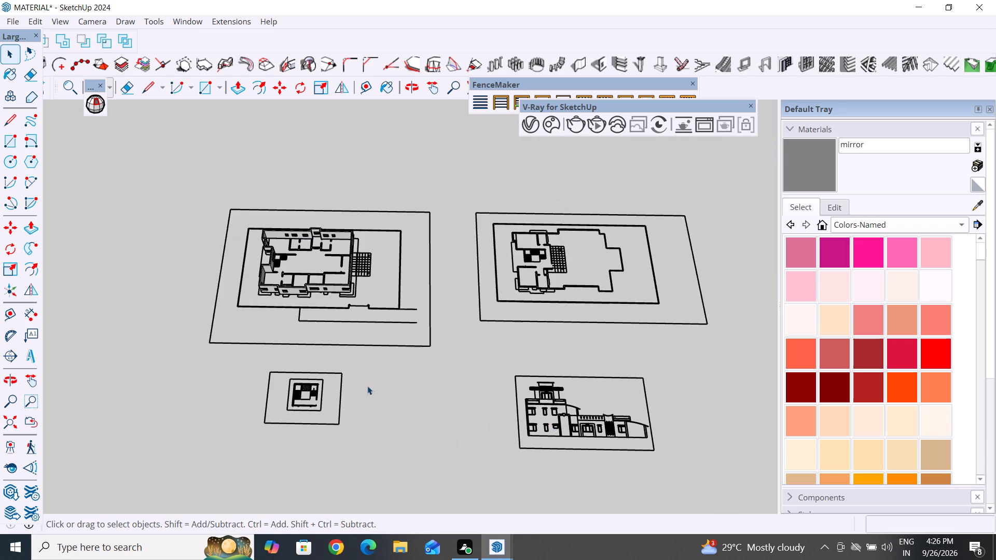
middle_drag(362, 381, 390, 178)
scroll(342, 304, up, 4)
middle_drag(376, 369, 254, 374)
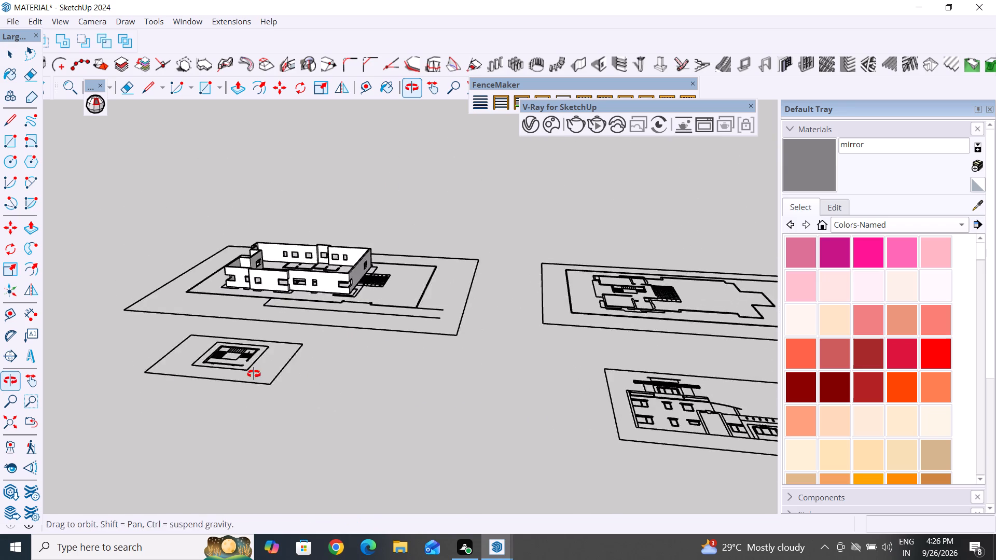
middle_drag(254, 374, 181, 374)
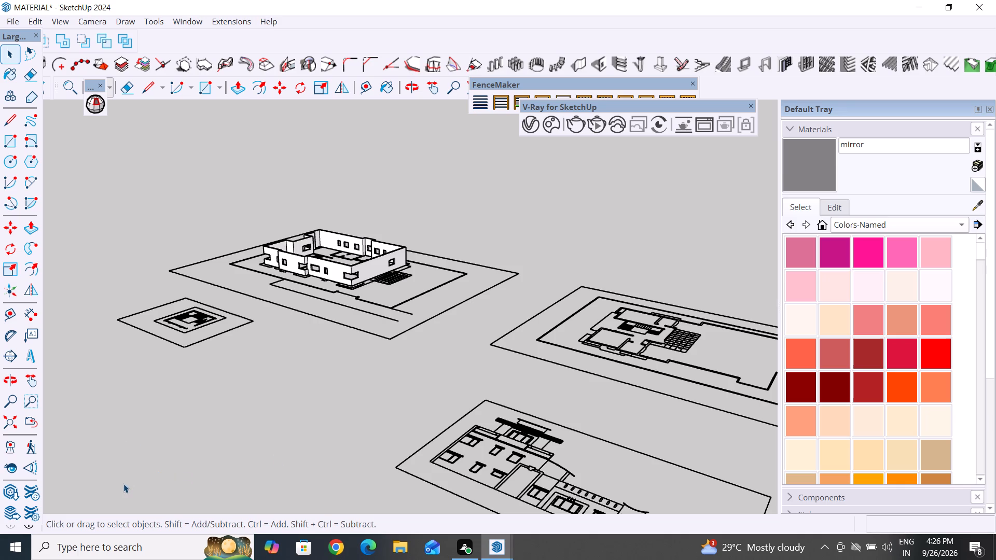
middle_drag(385, 353, 437, 438)
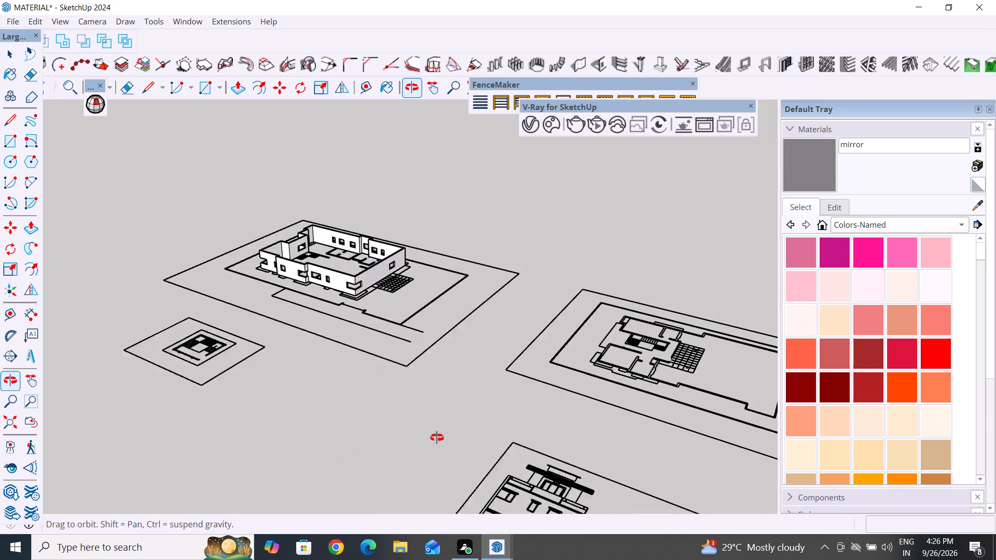
middle_drag(437, 438, 529, 559)
Examine the small stair-tower plan beside the ground-floor plan and how it relates to the house.
scroll(461, 307, down, 5)
scroll(373, 472, up, 4)
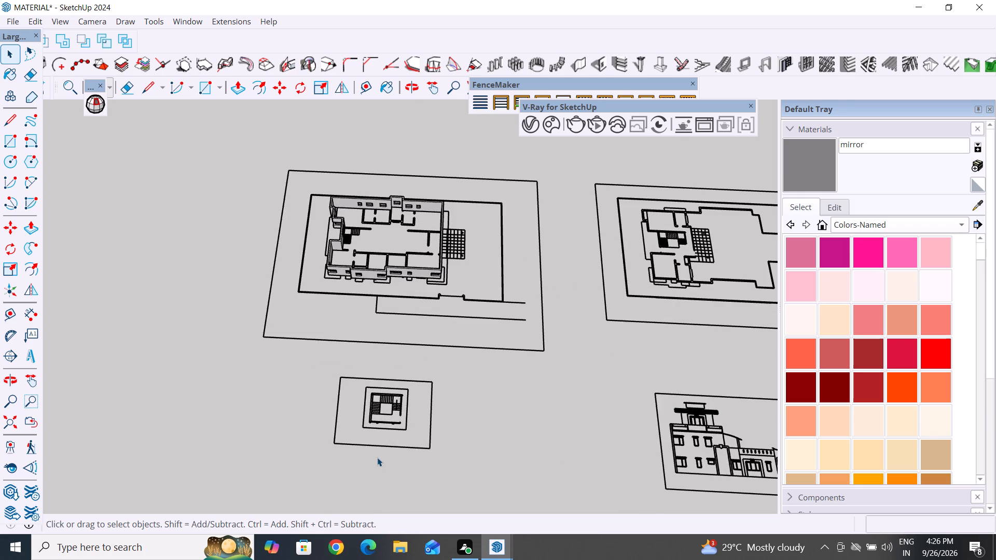
scroll(431, 412, up, 3)
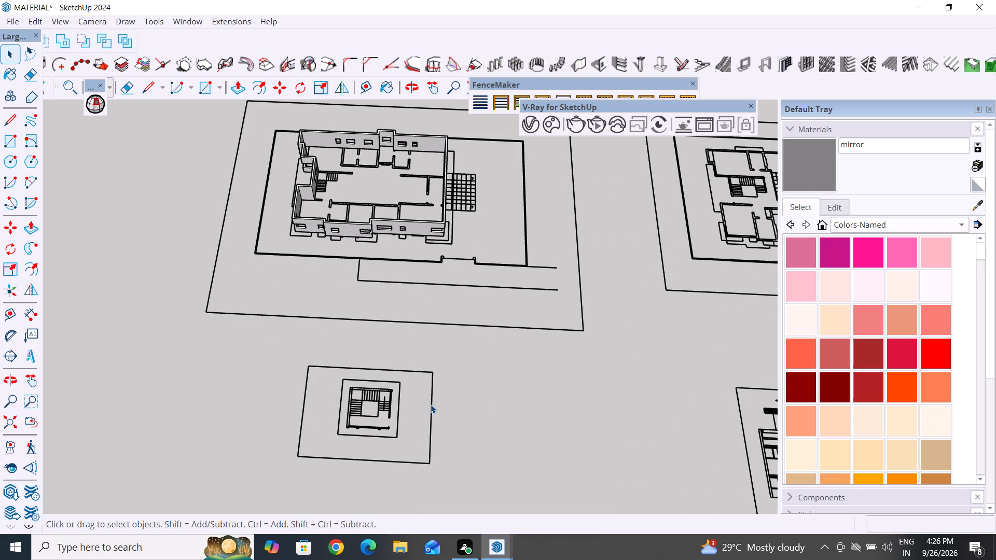
scroll(377, 428, down, 4)
middle_drag(358, 502, 367, 511)
scroll(430, 331, up, 3)
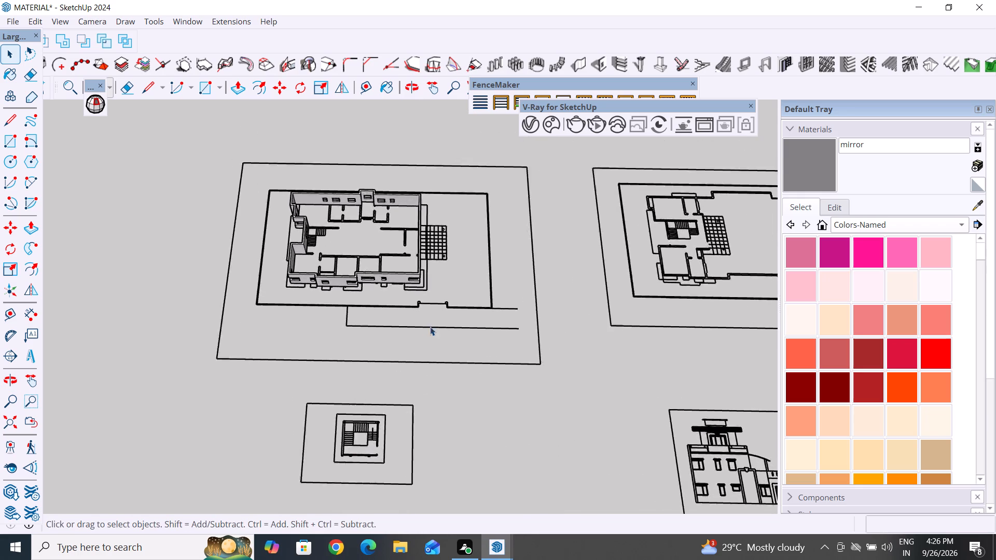
scroll(430, 327, up, 1)
scroll(386, 434, up, 1)
middle_click(386, 434)
scroll(457, 275, down, 4)
scroll(412, 427, up, 3)
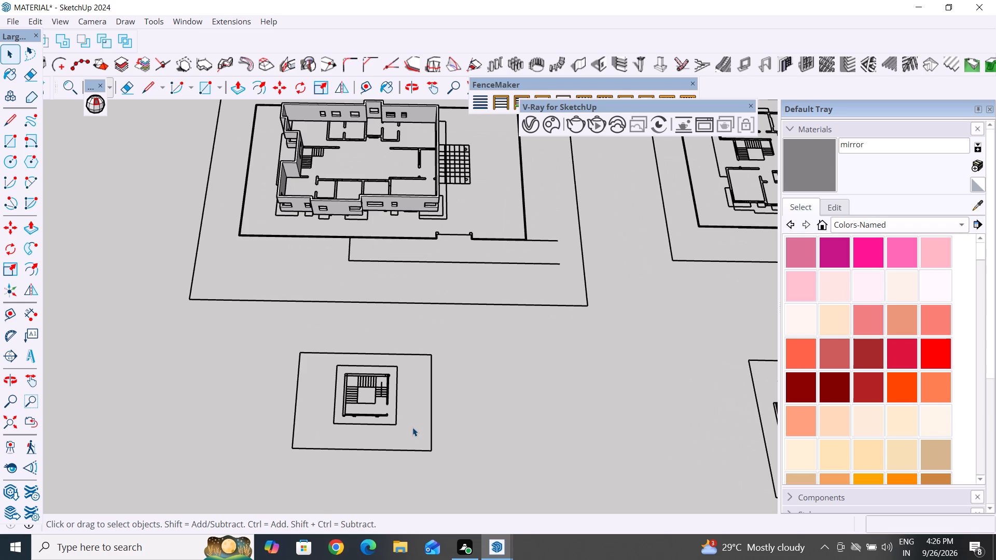
middle_drag(412, 427, 408, 452)
scroll(321, 419, up, 5)
scroll(381, 402, up, 3)
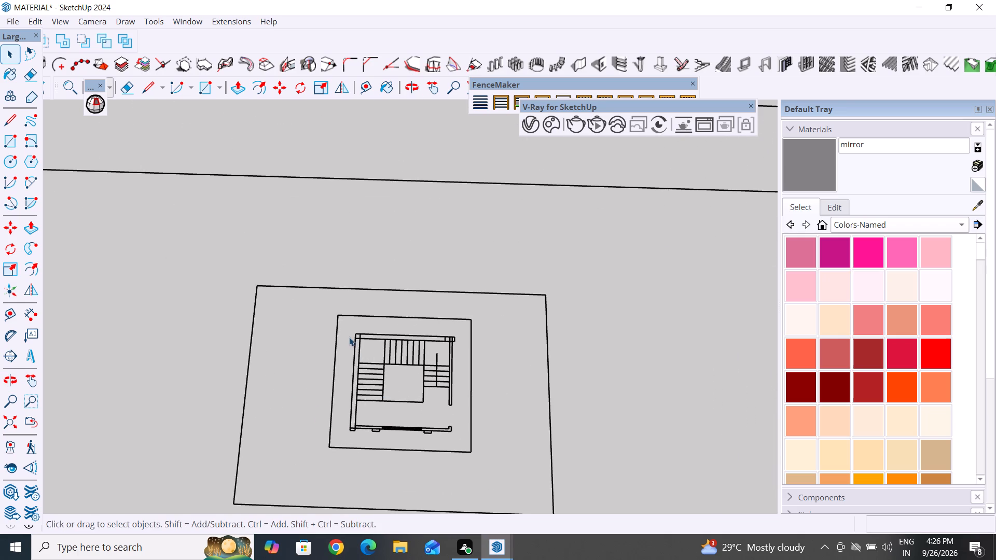
Draw a rectangle of 15' 4 1/2" by 14' 10 1/2" over the outer wall corners of the small stair-tower plan.
click(355, 336)
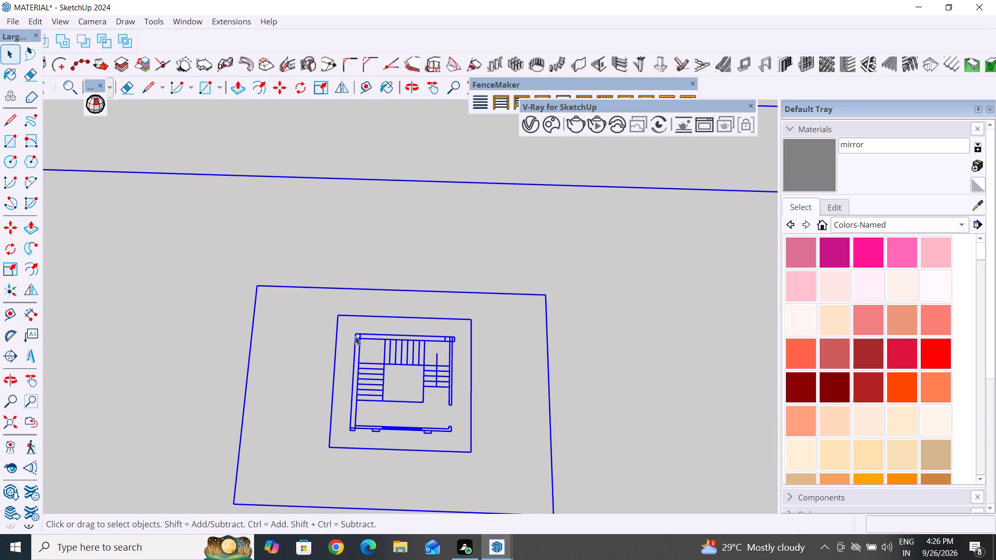
scroll(428, 426, down, 10)
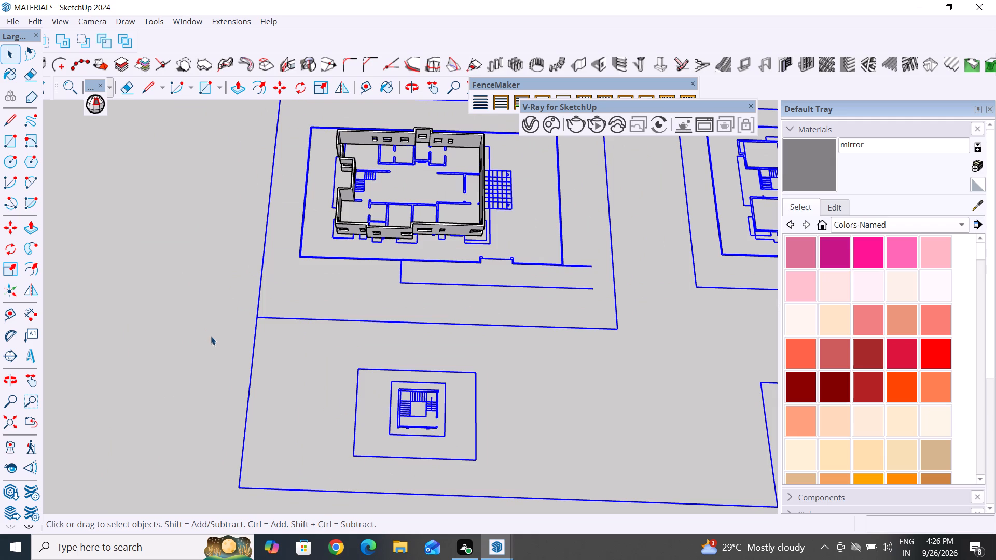
click(7, 136)
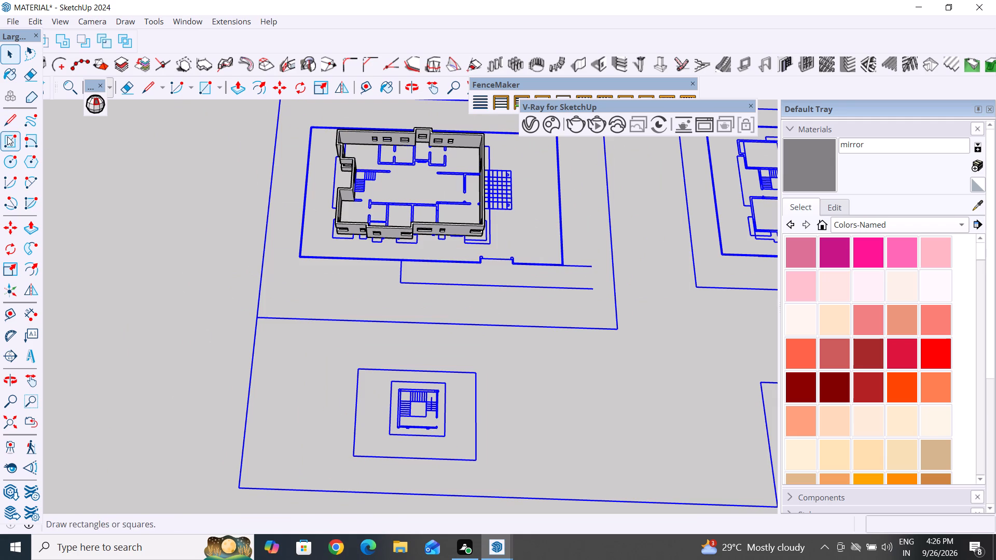
scroll(421, 453, up, 11)
scroll(381, 398, up, 8)
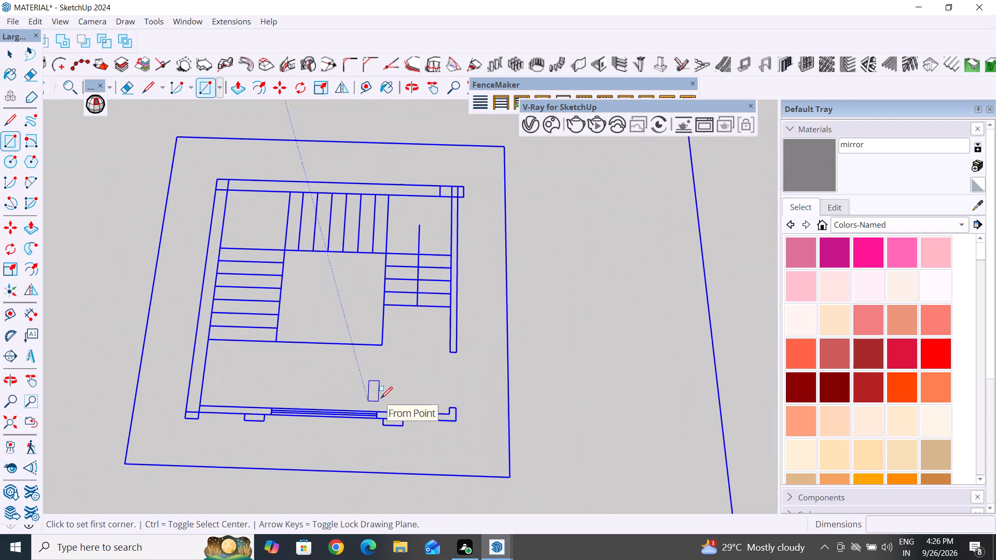
click(454, 420)
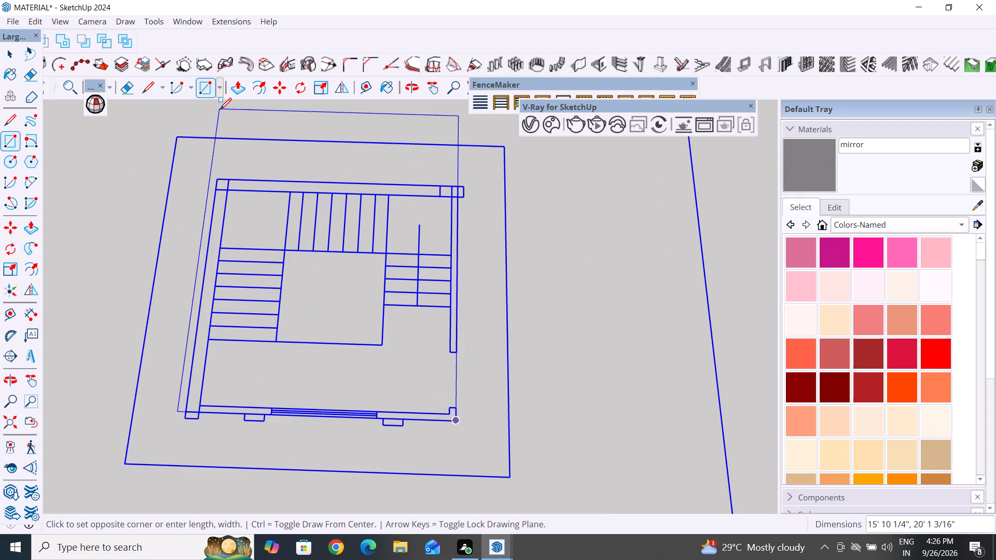
click(218, 181)
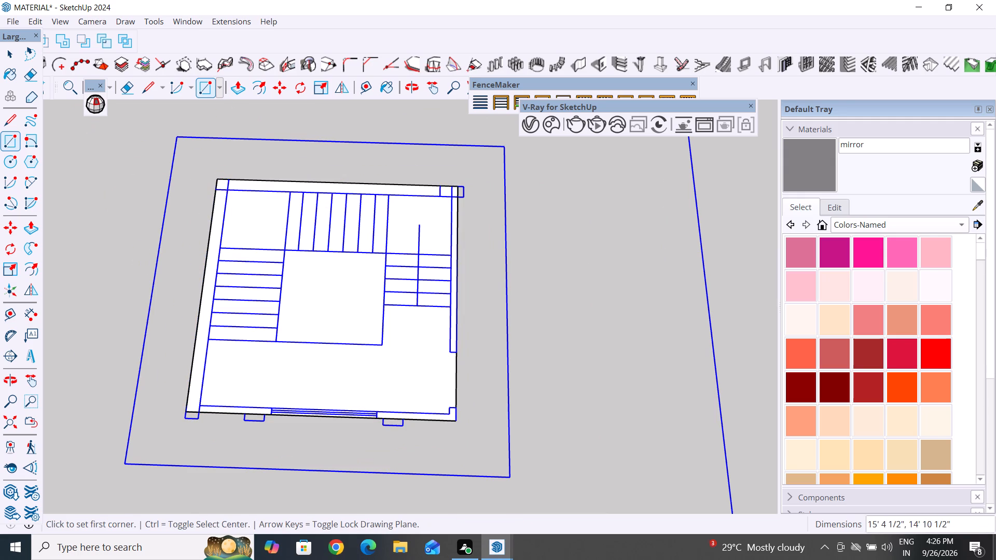
click(5, 51)
Push/Pull the stair-tower rectangle upward about 16' to form a solid block.
middle_drag(341, 368, 469, 241)
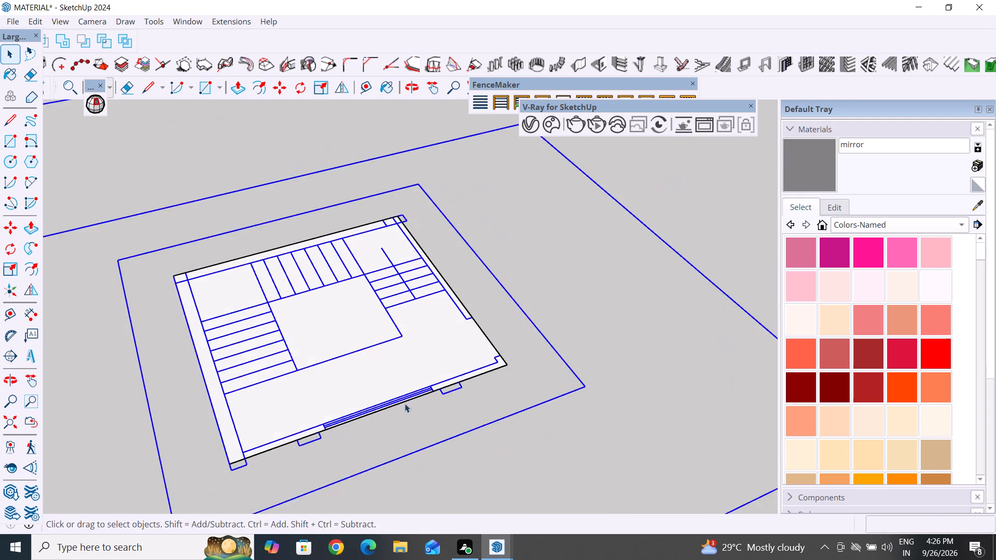
scroll(390, 404, up, 5)
click(240, 87)
scroll(456, 402, down, 5)
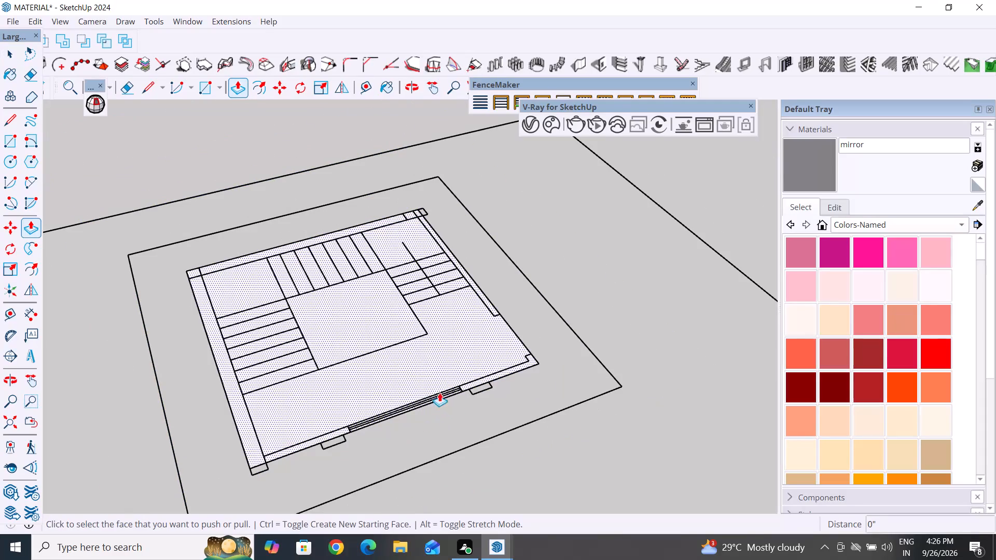
click(433, 362)
scroll(419, 299, down, 6)
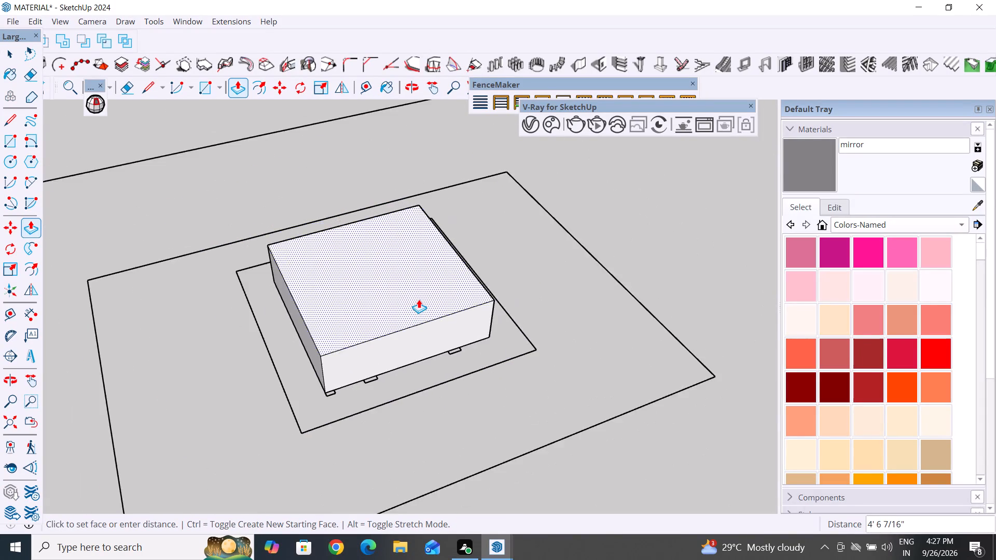
scroll(419, 299, down, 5)
middle_drag(419, 299, 385, 225)
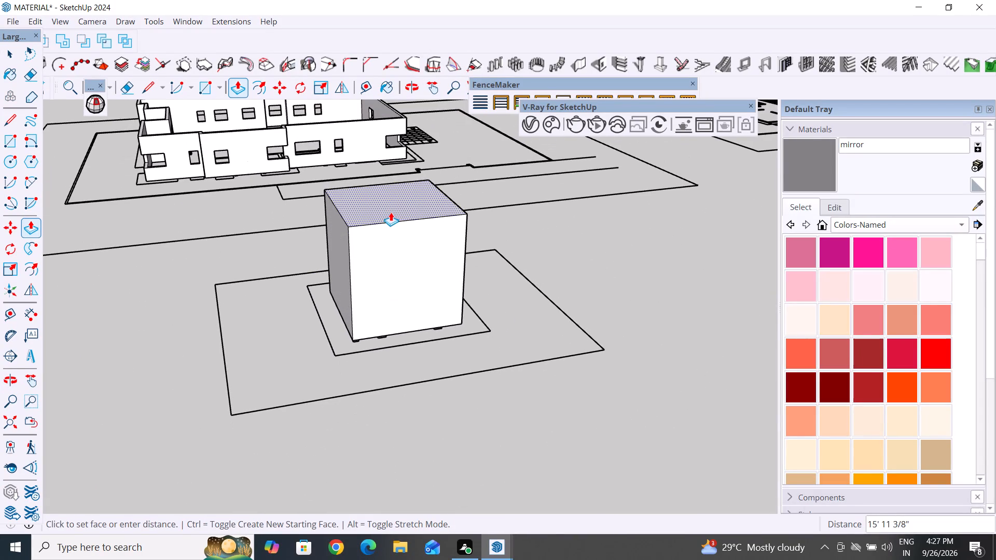
click(391, 212)
Make the whole stair-tower block, with all its faces and edges, into a group.
middle_drag(551, 383, 394, 411)
click(12, 54)
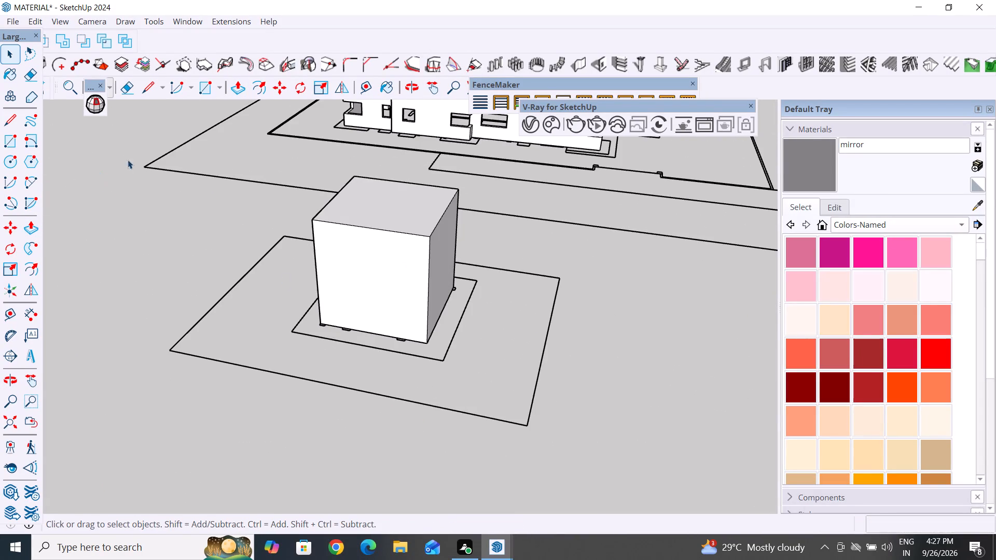
triple_click(376, 297)
click(377, 297)
right_click(377, 297)
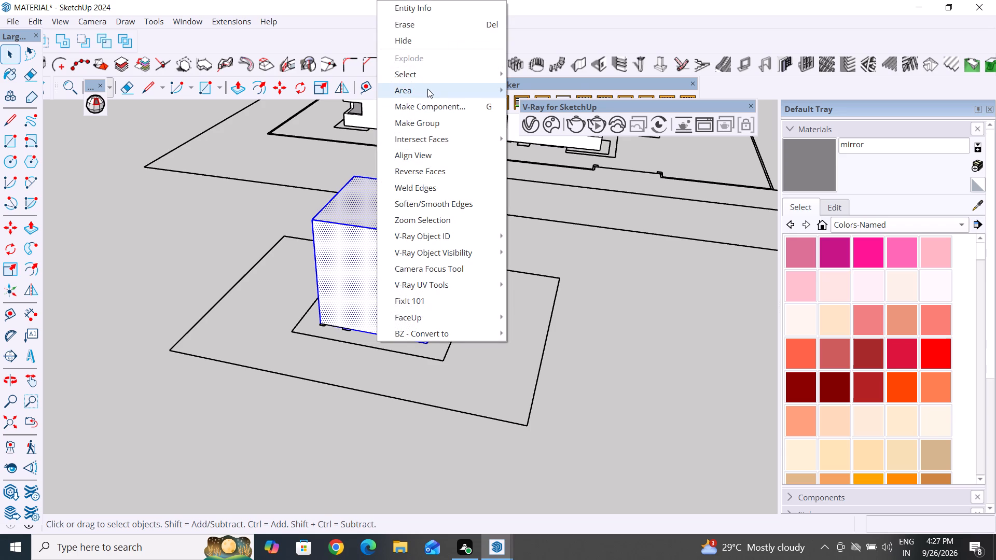
click(431, 120)
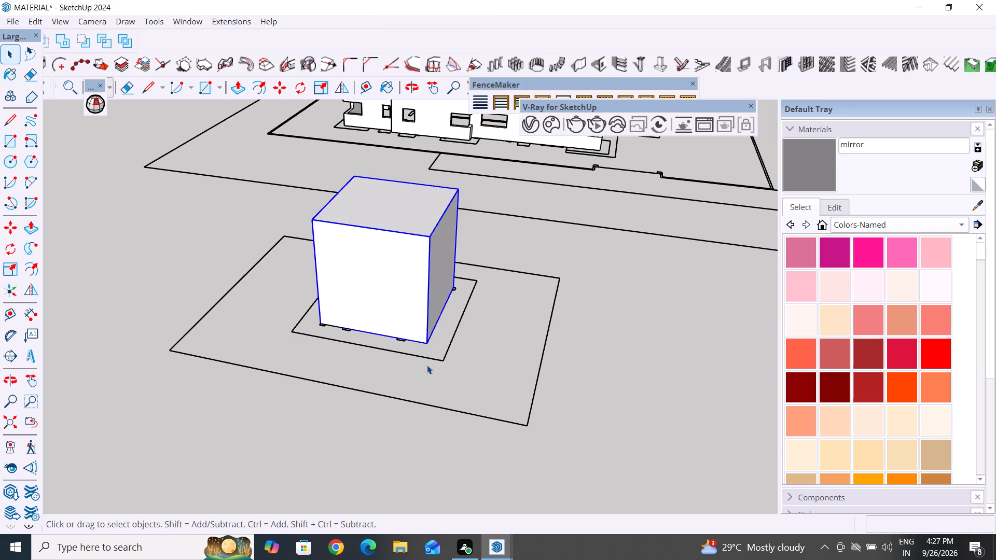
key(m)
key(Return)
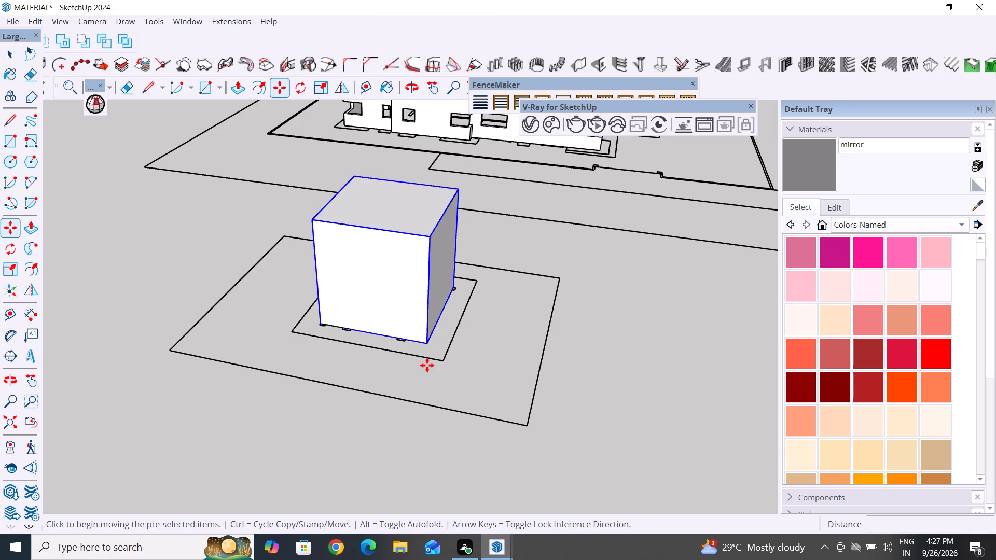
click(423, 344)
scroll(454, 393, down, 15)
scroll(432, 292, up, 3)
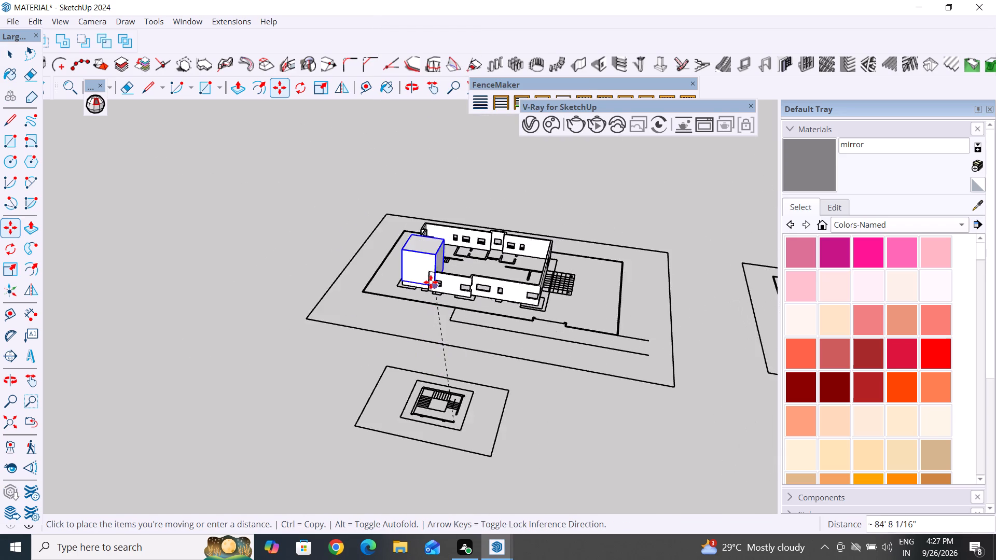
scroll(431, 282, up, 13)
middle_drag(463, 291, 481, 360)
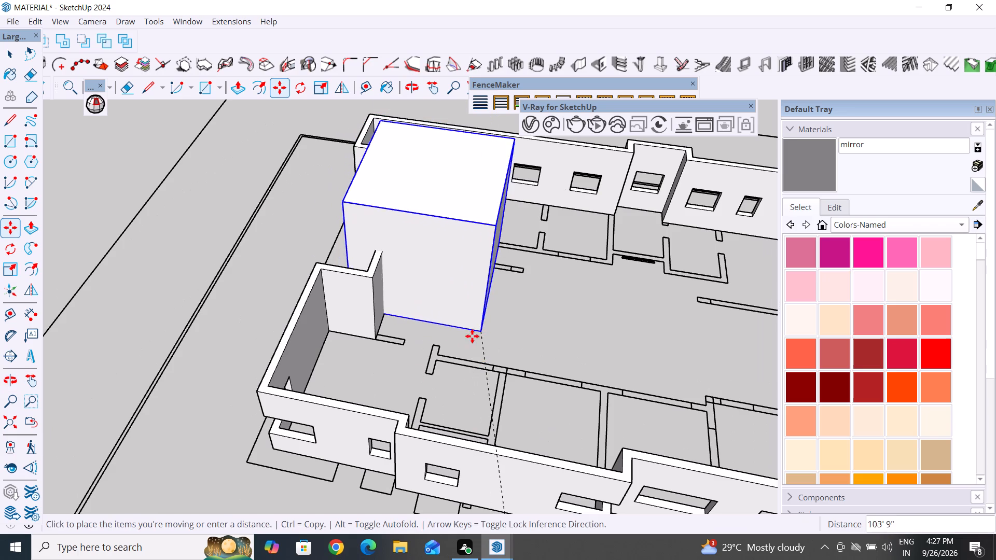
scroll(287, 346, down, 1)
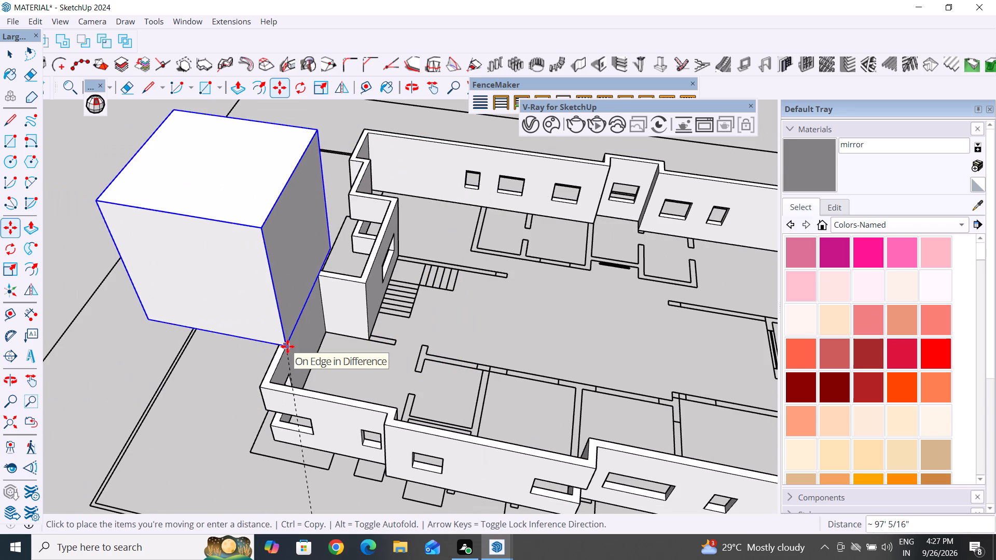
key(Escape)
Move the stair-tower block by its lower corner about 98' onto the wall end beside the staircase in the ground-floor plan.
scroll(522, 317, down, 13)
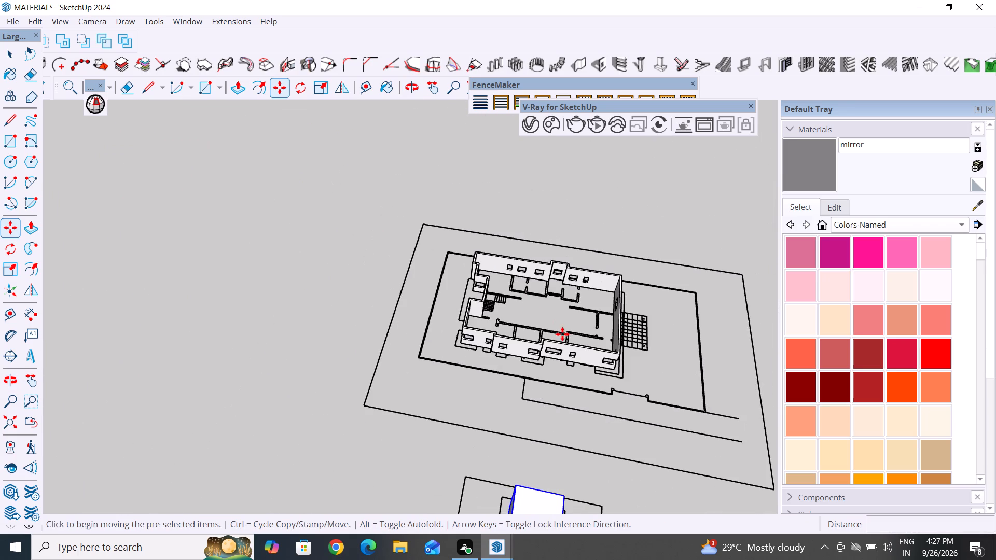
middle_drag(566, 428, 257, 419)
scroll(682, 190, down, 6)
middle_drag(668, 266, 489, 319)
scroll(405, 395, up, 10)
click(421, 352)
scroll(416, 345, down, 10)
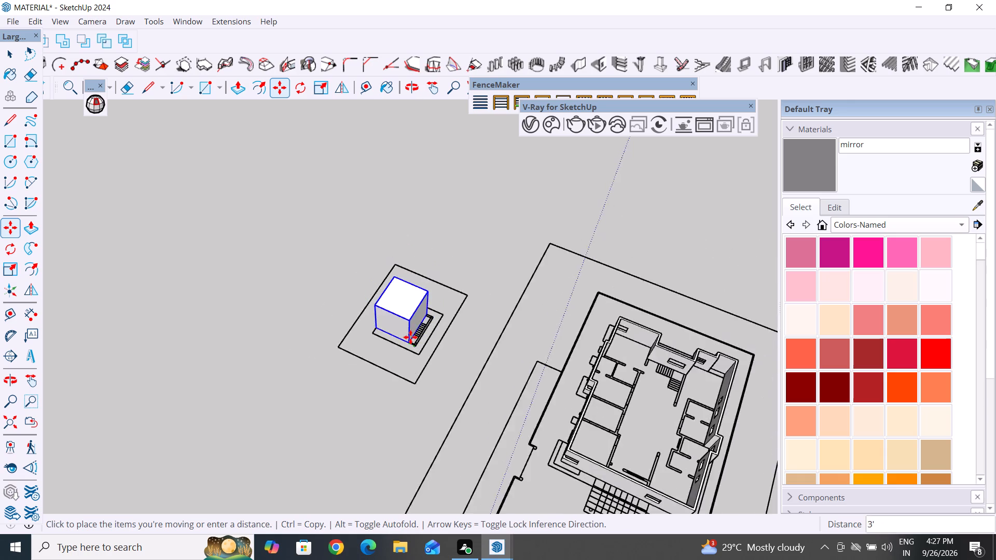
scroll(410, 337, down, 3)
scroll(547, 386, up, 17)
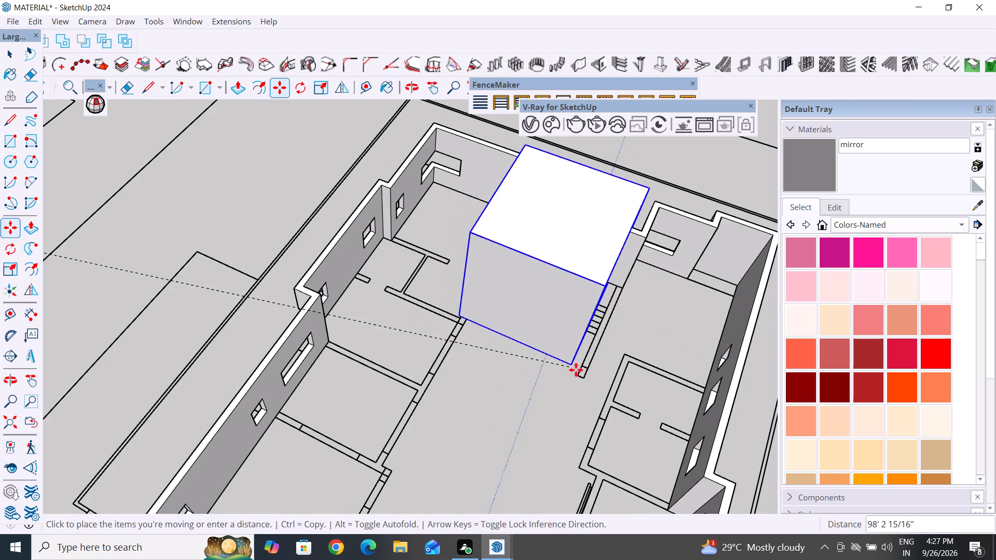
click(586, 379)
scroll(464, 407, up, 1)
middle_drag(466, 410, 728, 366)
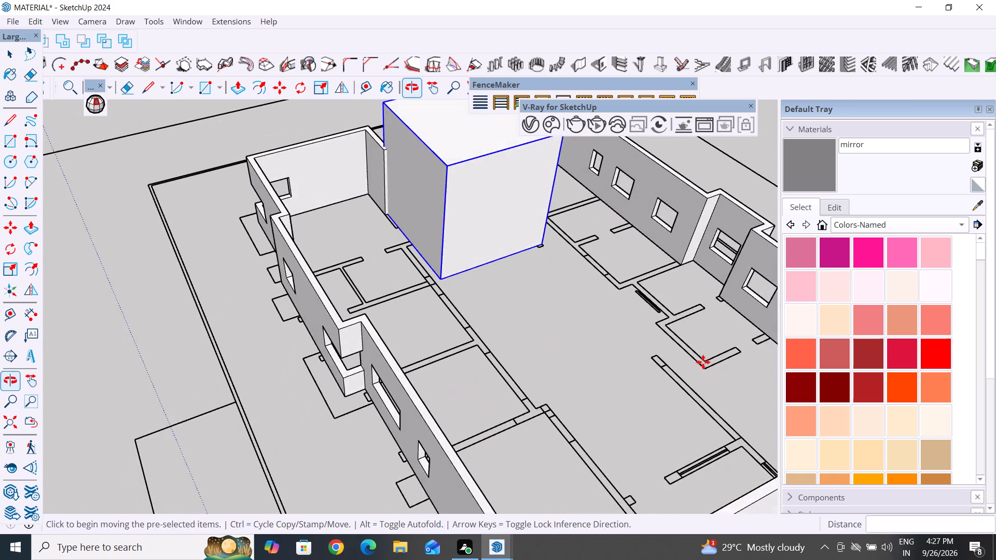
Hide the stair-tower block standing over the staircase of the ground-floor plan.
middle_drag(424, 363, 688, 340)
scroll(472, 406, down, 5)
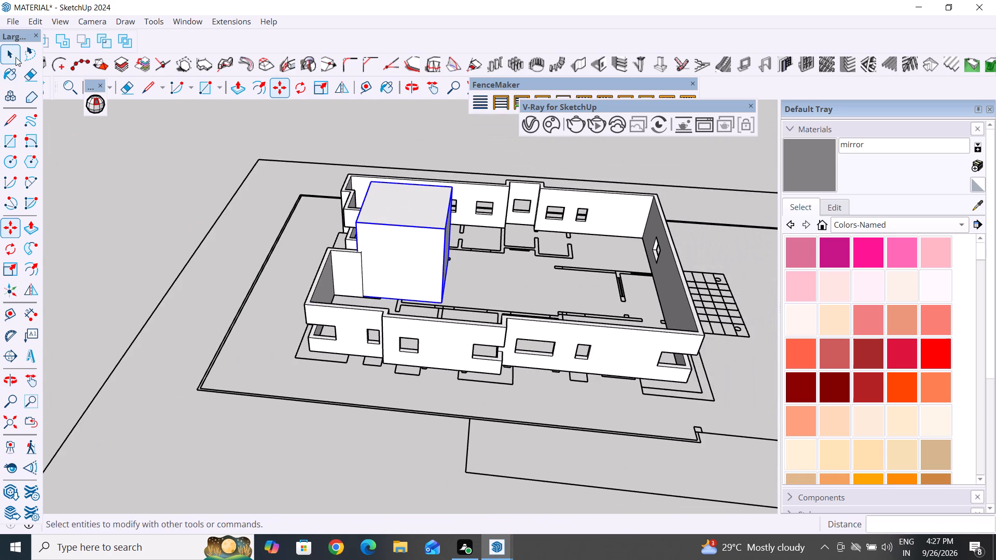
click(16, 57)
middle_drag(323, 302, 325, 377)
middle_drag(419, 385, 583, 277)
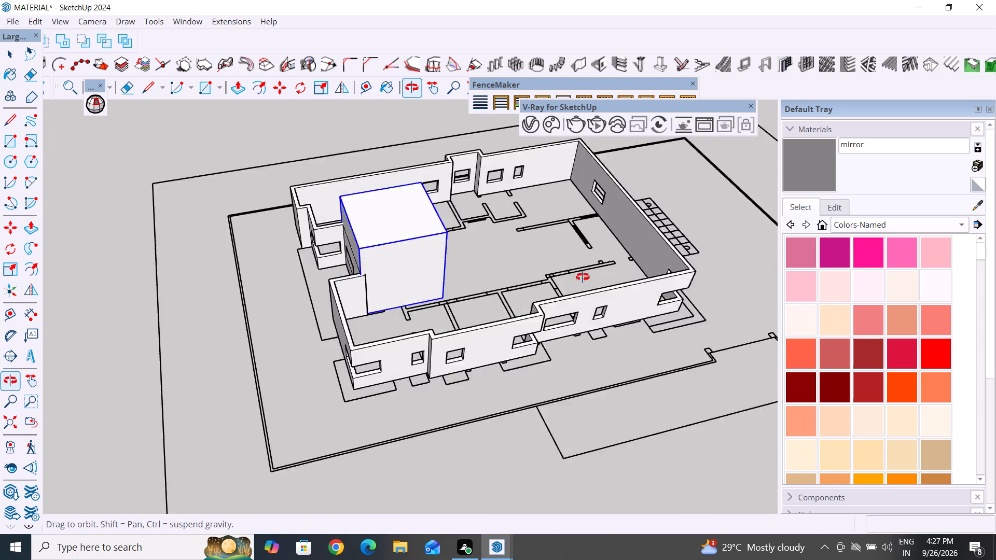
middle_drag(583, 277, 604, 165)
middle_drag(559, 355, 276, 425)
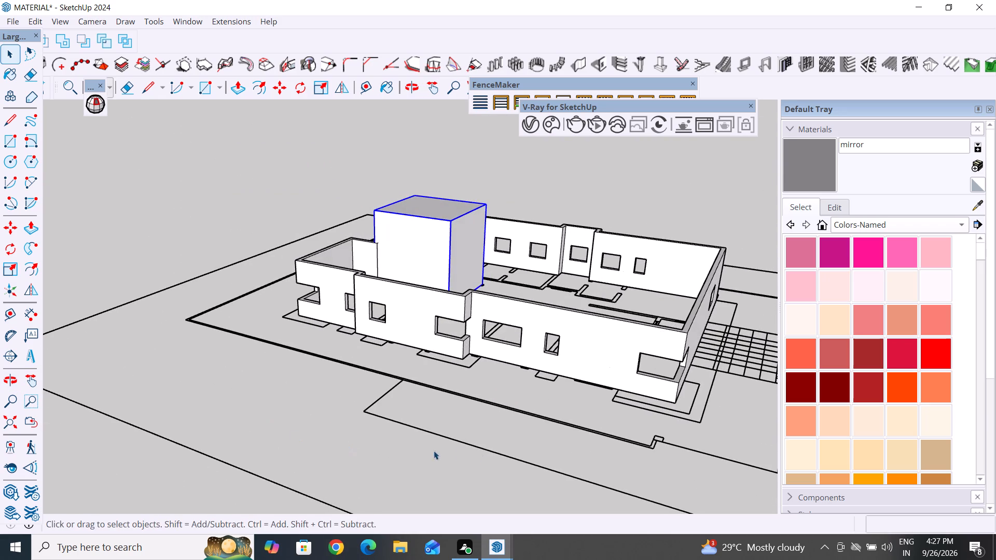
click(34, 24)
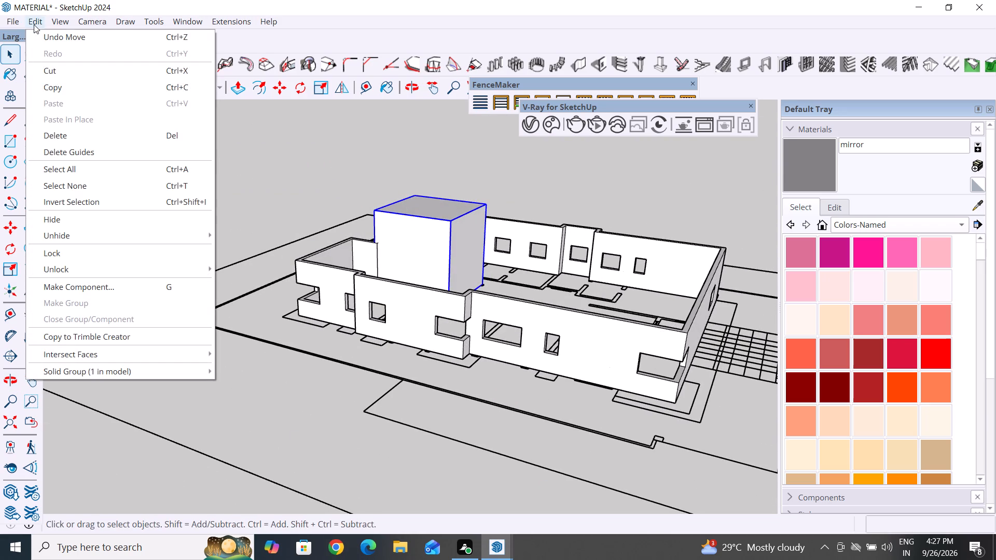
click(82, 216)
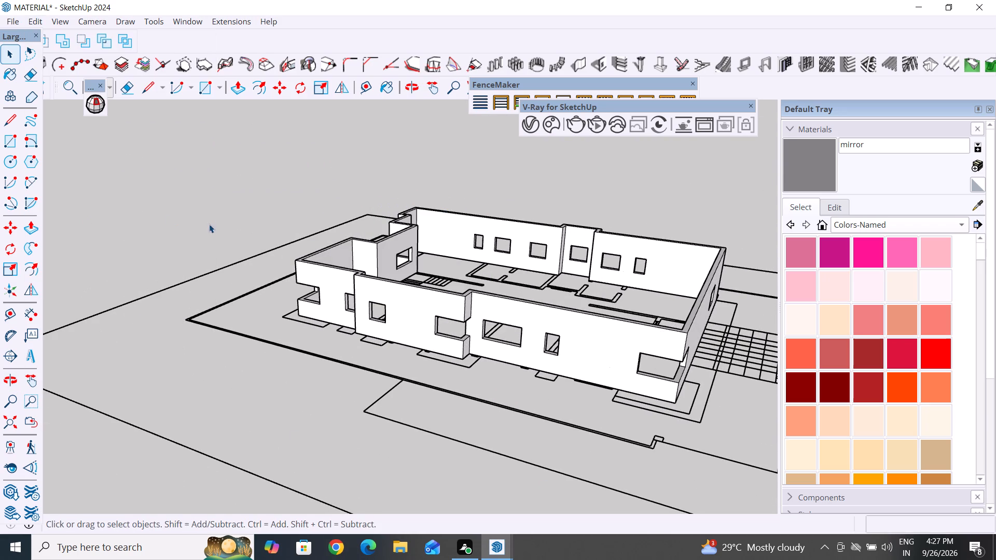
Unhide all hidden objects so the ground-floor roof slab and the stair-tower block are both shown.
click(37, 19)
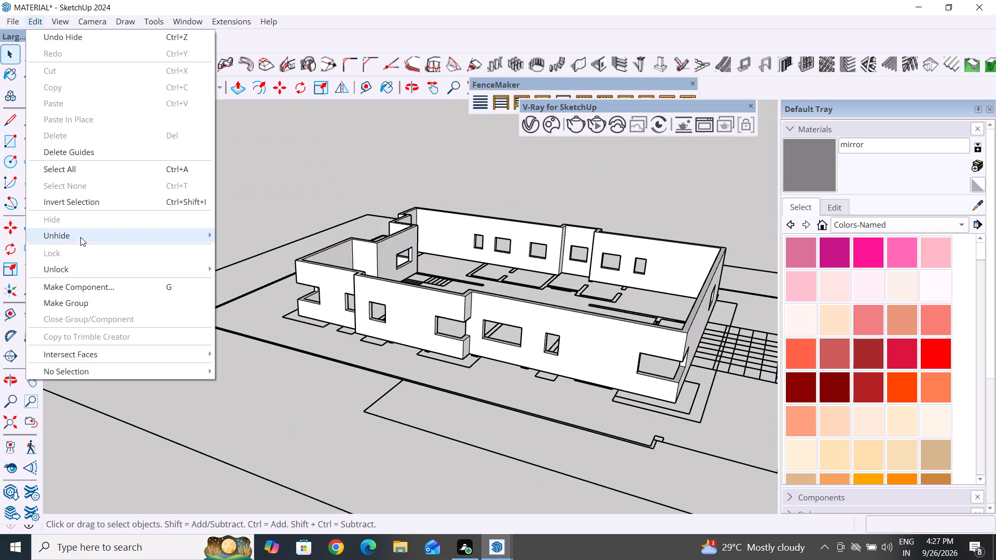
click(88, 232)
click(256, 267)
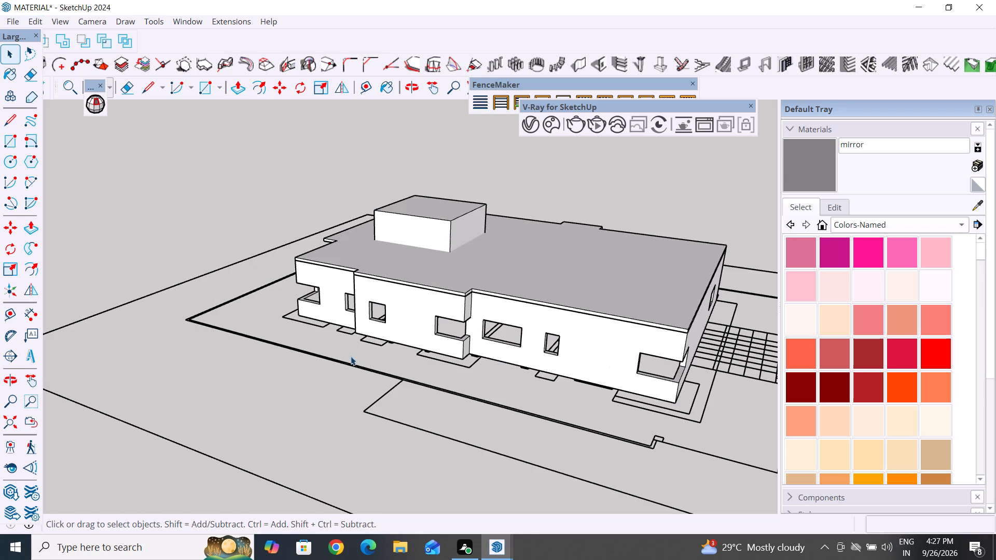
Subtract the stair-tower block from the roof slab to cut the staircase opening, and clear the selection.
middle_drag(372, 373, 393, 472)
click(494, 281)
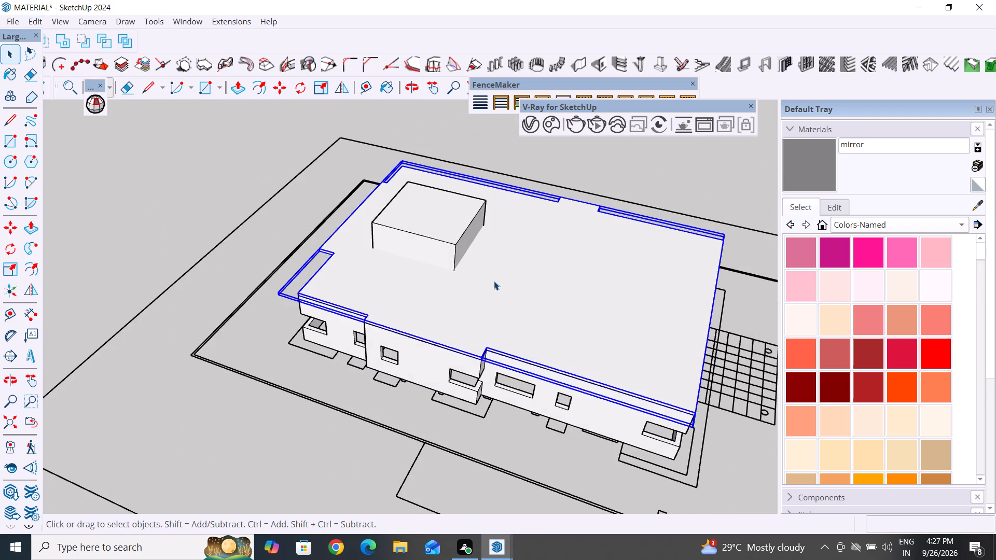
click(423, 218)
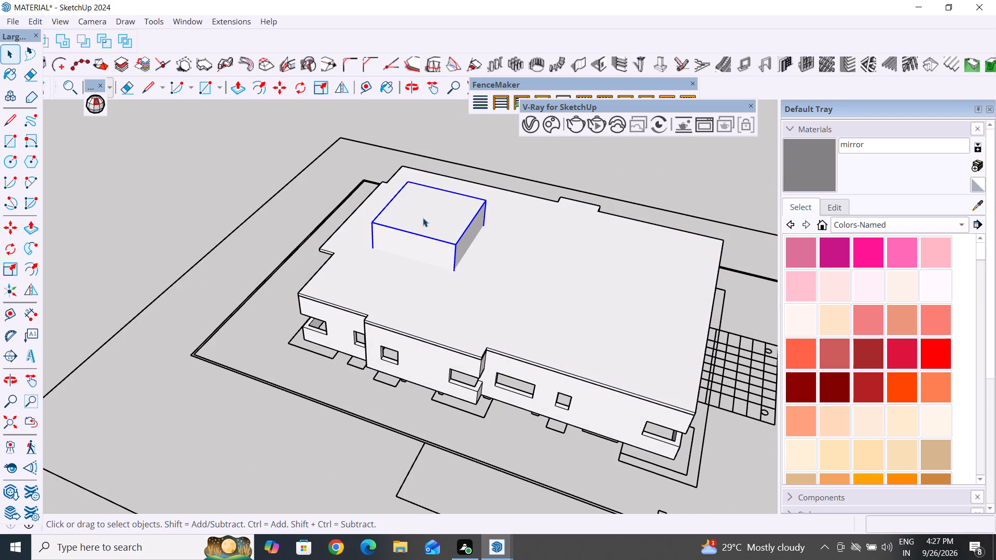
click(80, 40)
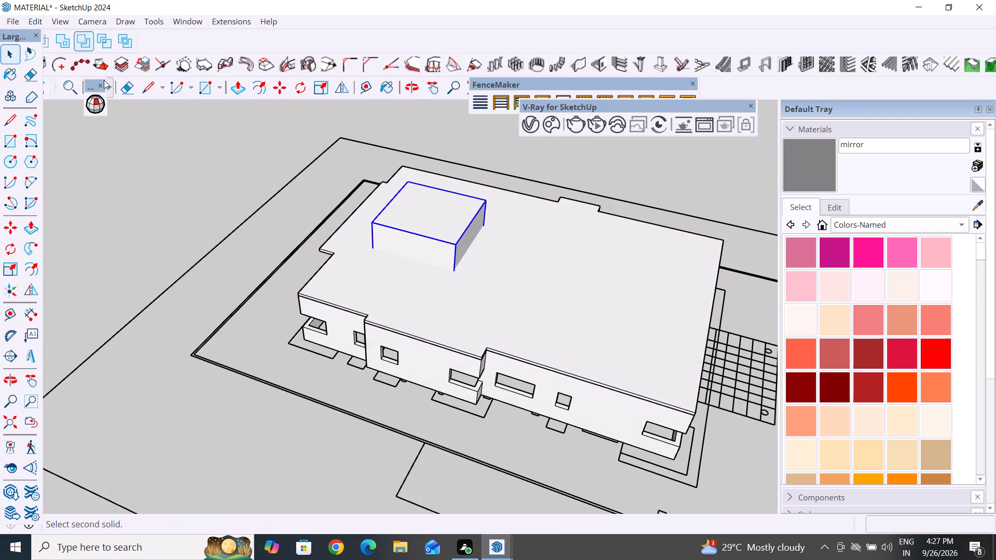
click(357, 303)
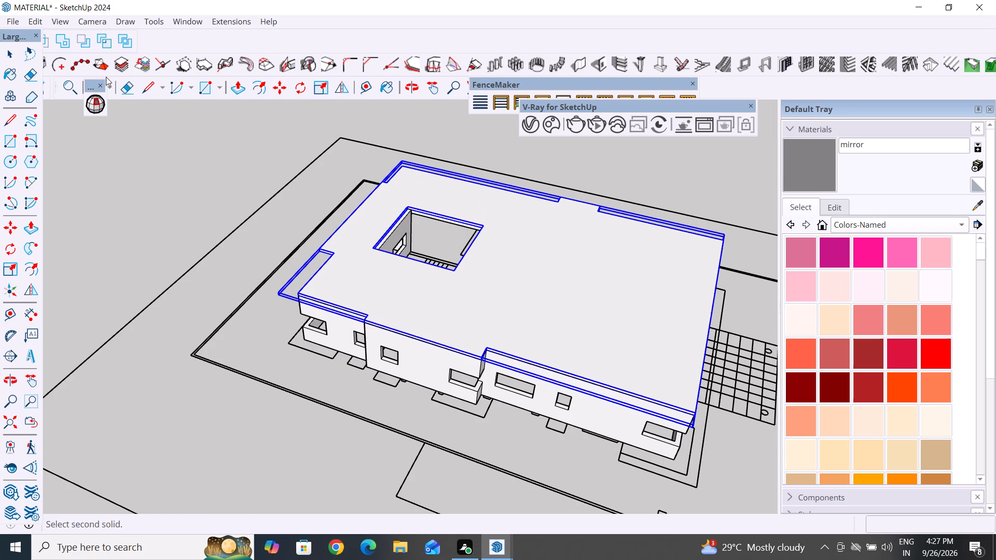
click(9, 51)
click(188, 211)
Examine the slab's staircase opening and the neighbouring plans, including the small stair-tower plan.
scroll(275, 357, down, 6)
middle_drag(295, 390, 557, 354)
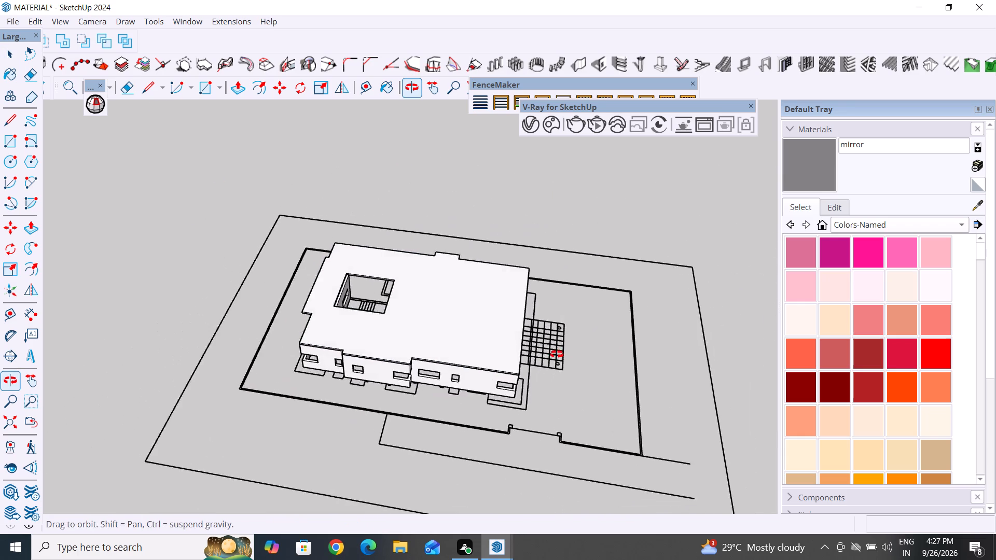
middle_drag(557, 354, 484, 417)
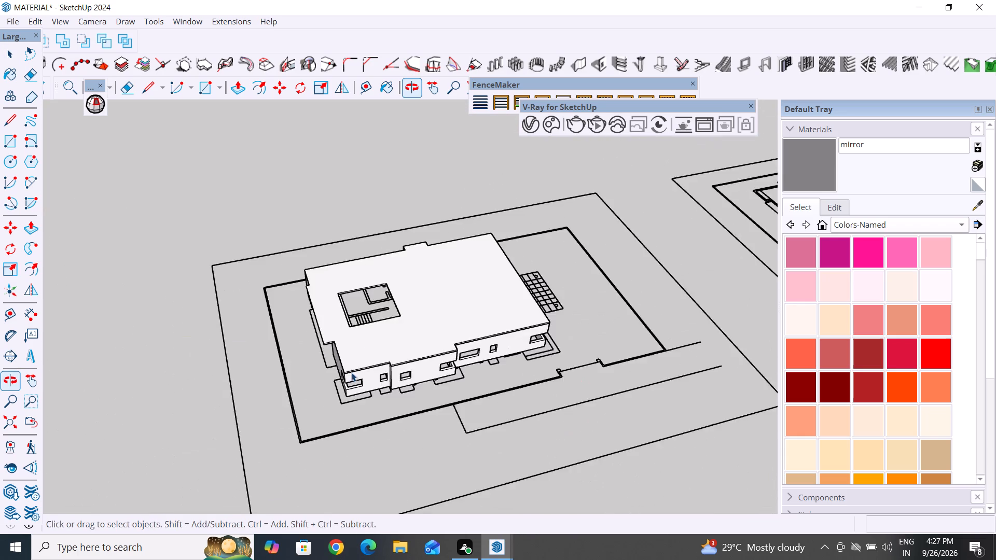
scroll(329, 364, down, 12)
middle_drag(499, 417, 414, 411)
scroll(381, 434, up, 2)
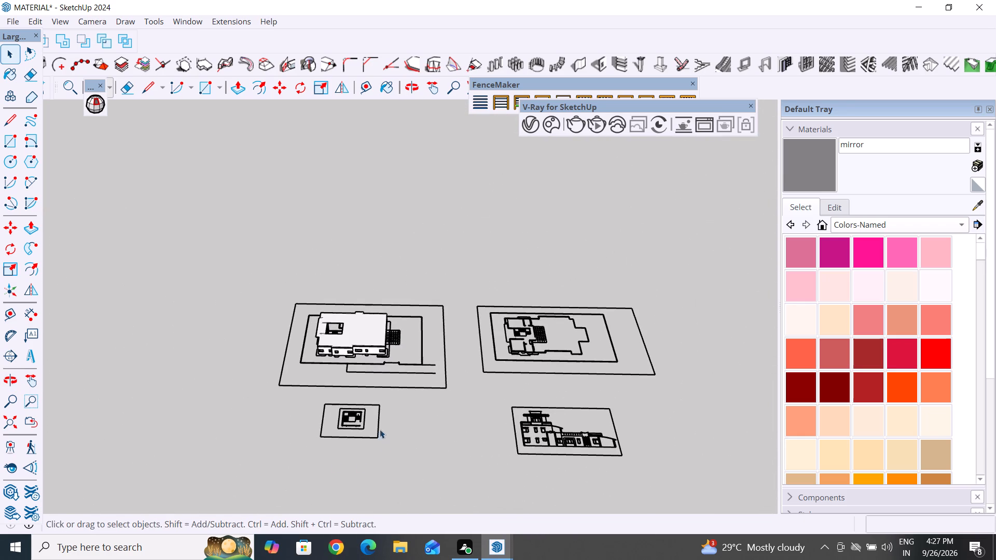
scroll(380, 429, up, 2)
scroll(330, 446, up, 4)
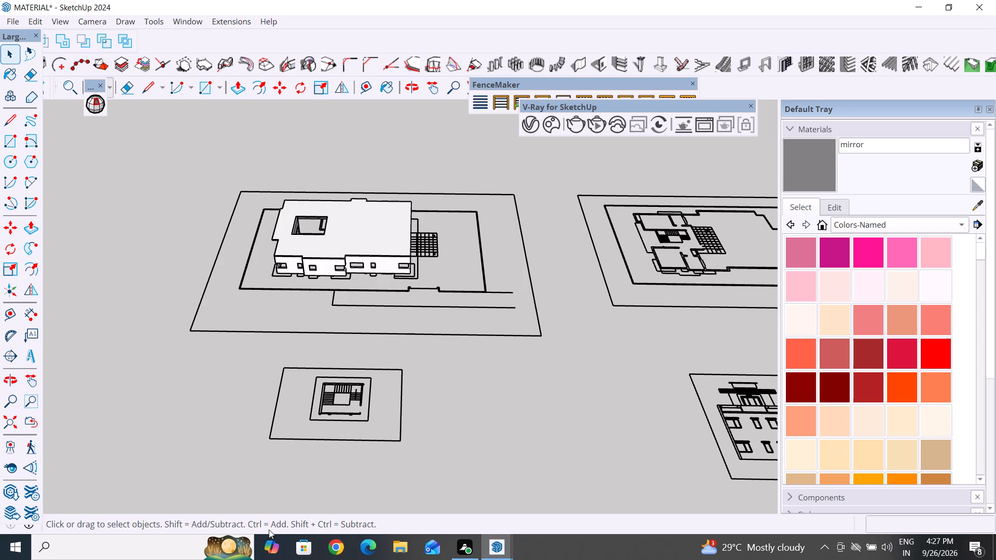